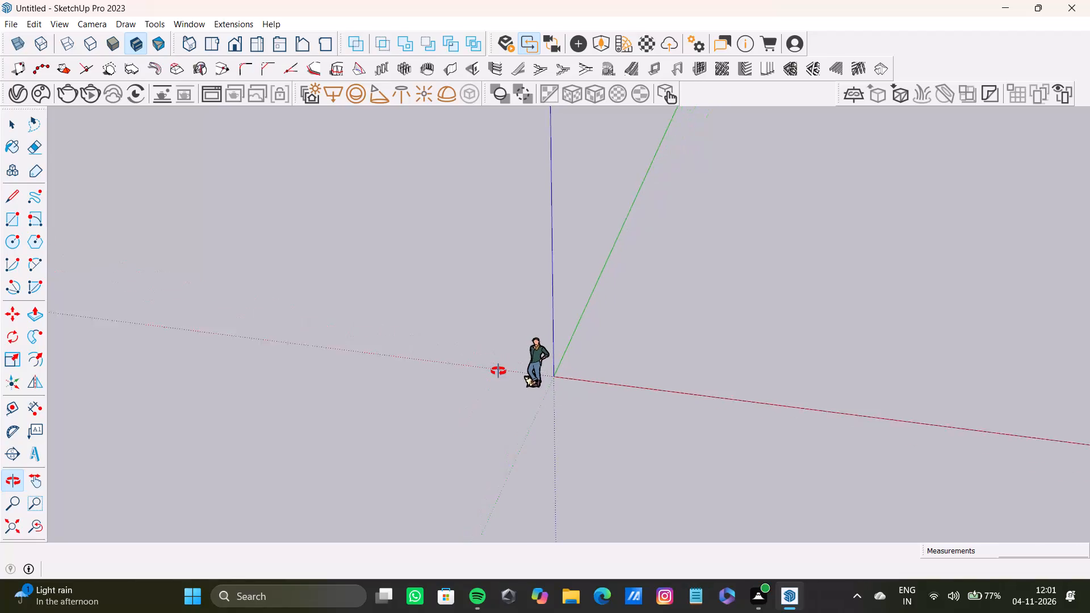
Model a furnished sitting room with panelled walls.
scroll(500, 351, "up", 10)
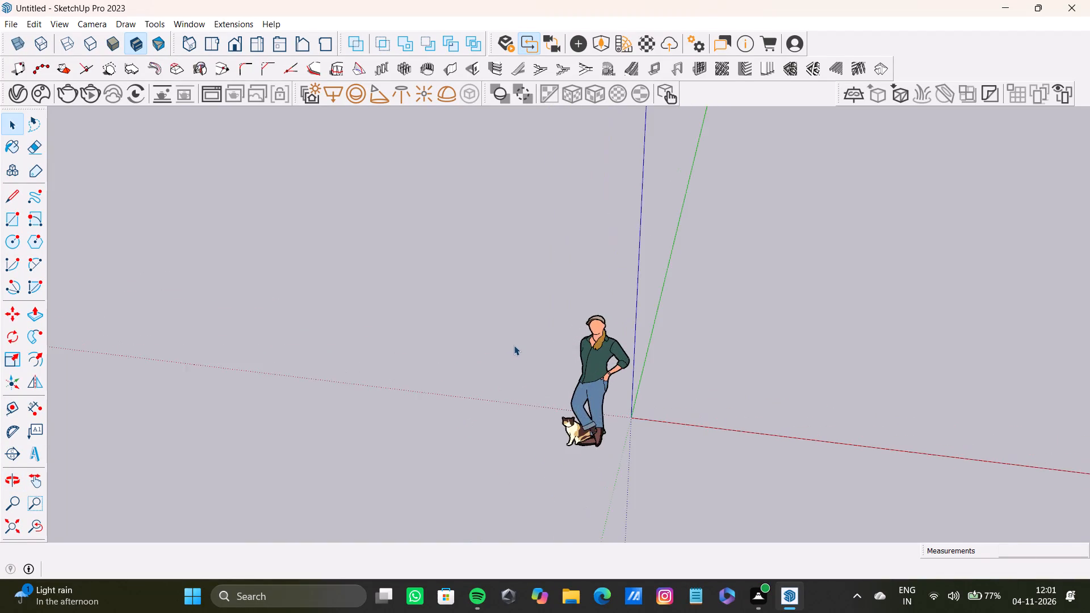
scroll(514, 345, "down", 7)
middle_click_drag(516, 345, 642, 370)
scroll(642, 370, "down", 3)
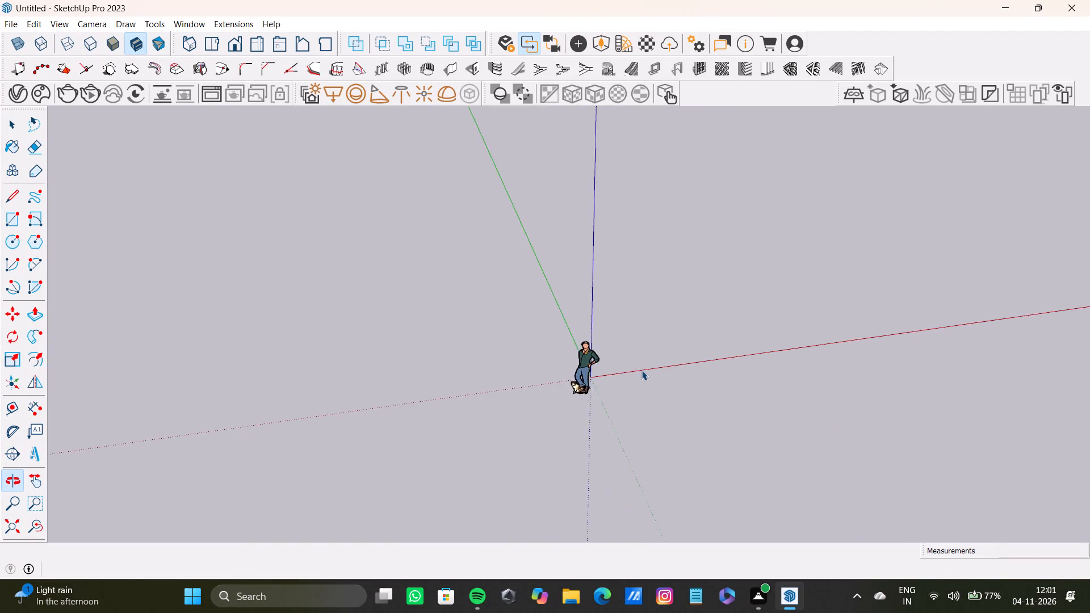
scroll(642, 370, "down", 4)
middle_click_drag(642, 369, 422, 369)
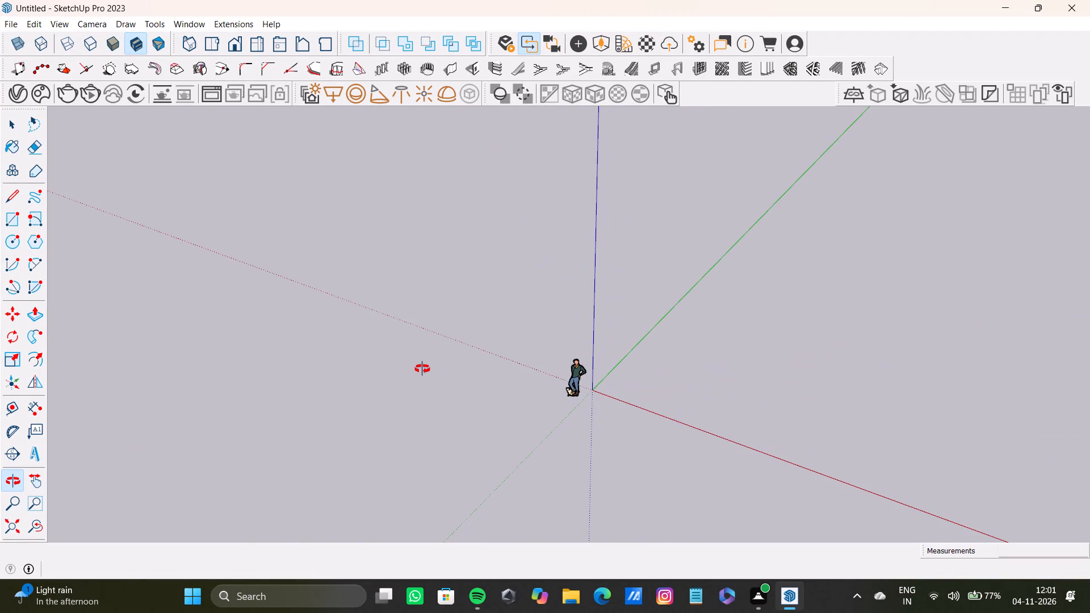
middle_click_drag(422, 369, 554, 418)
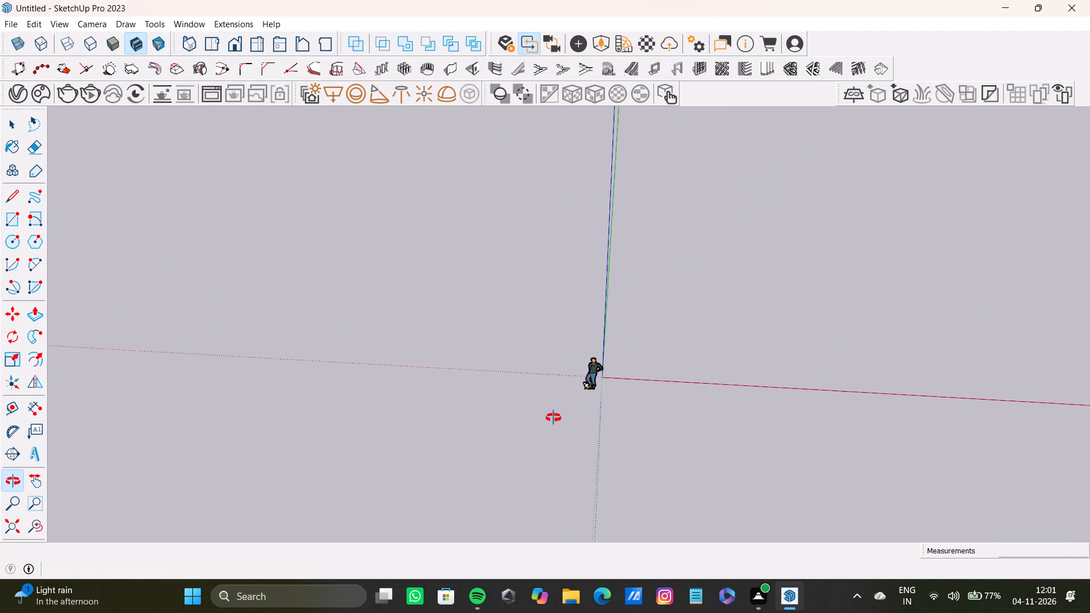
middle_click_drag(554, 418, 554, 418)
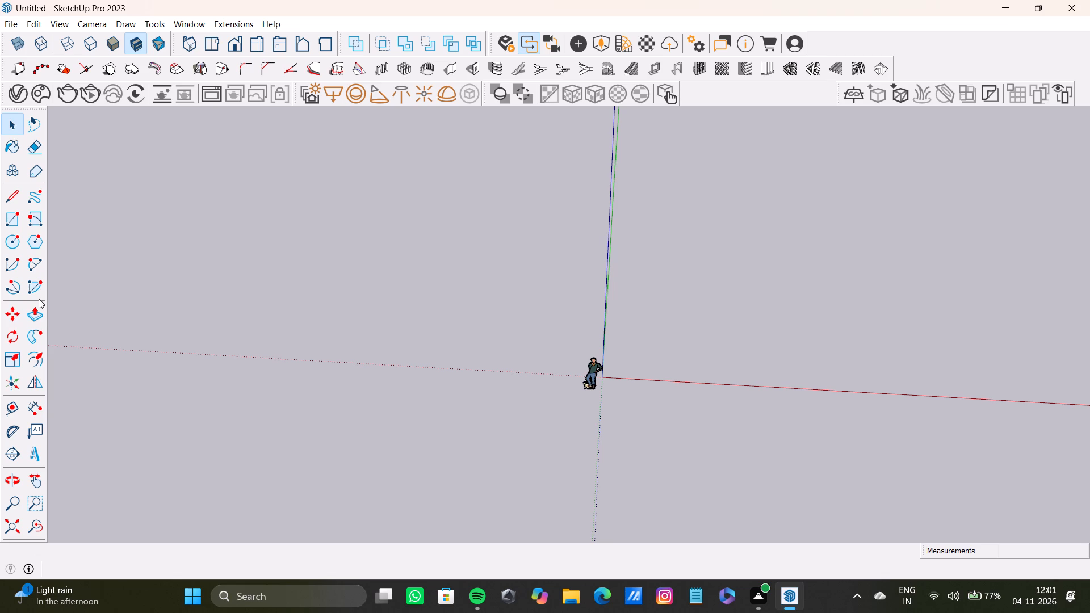
Draw a ground rectangle from the origin along the red and green axes, about 21' 2" by 13' 1".
left_click(11, 217)
scroll(670, 388, "up", 9)
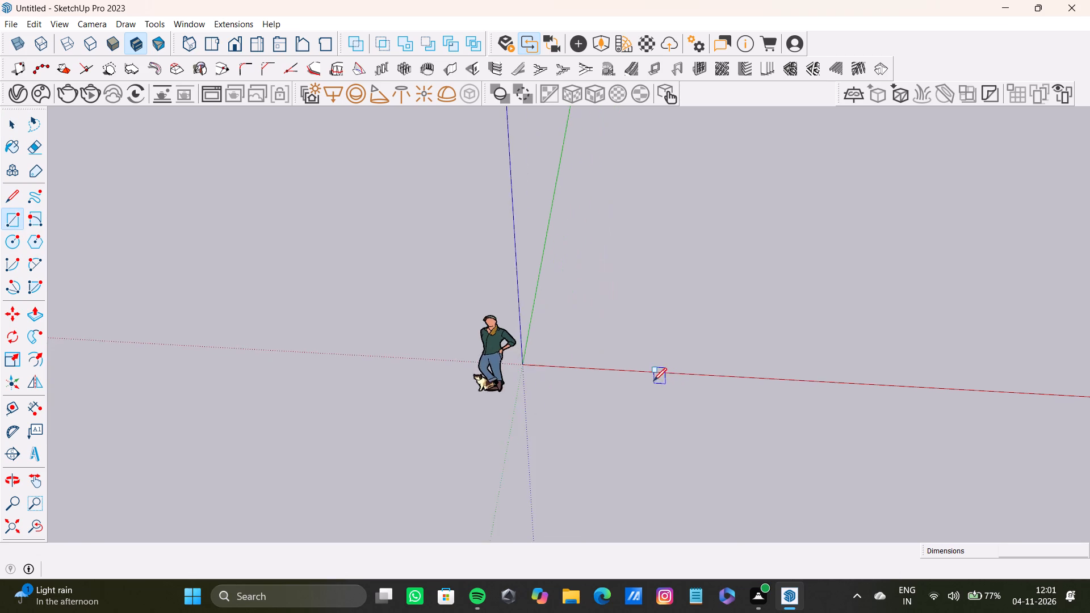
middle_click_drag(647, 380, 388, 364)
scroll(620, 377, "up", 6)
left_click(527, 333)
scroll(735, 358, "down", 3)
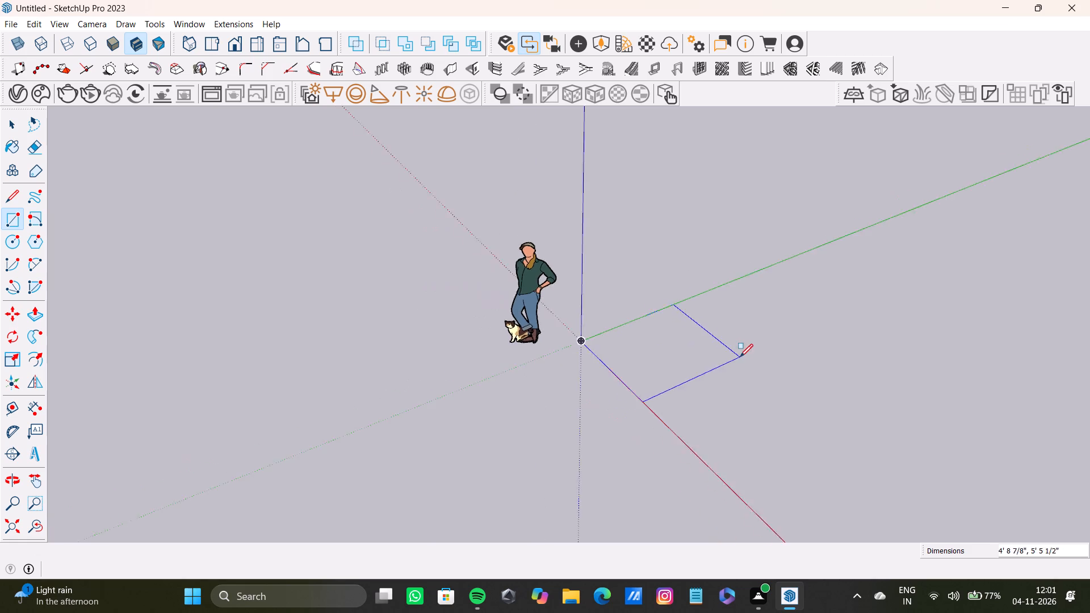
scroll(740, 357, "down", 12)
scroll(824, 364, "down", 7)
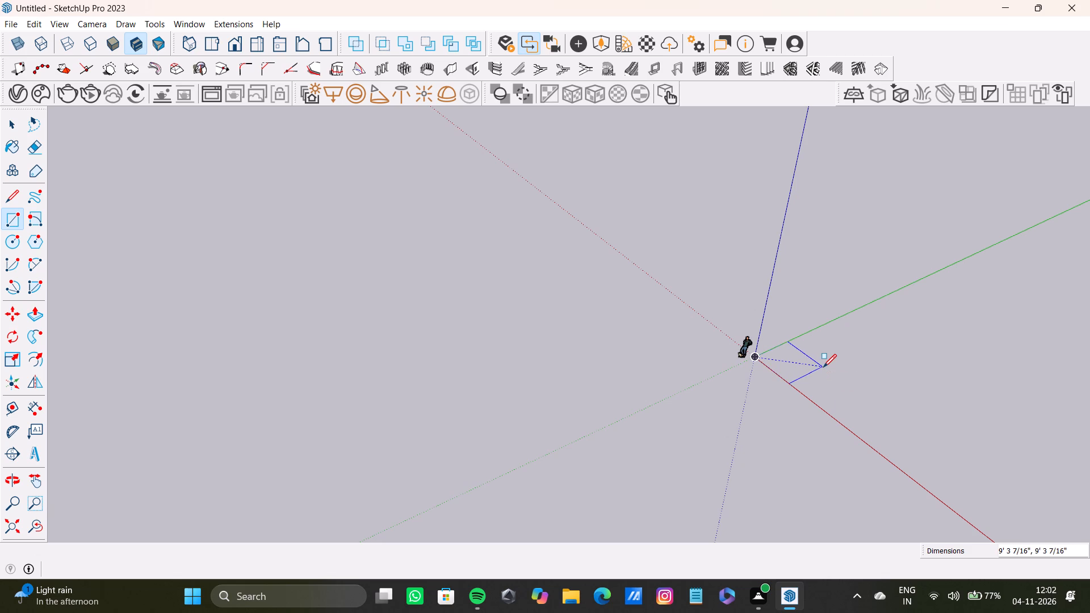
scroll(824, 367, "down", 7)
middle_click_drag(808, 366, 414, 370, "shift")
scroll(426, 348, "up", 7)
scroll(580, 360, "down", 7)
middle_click_drag(582, 360, 547, 326)
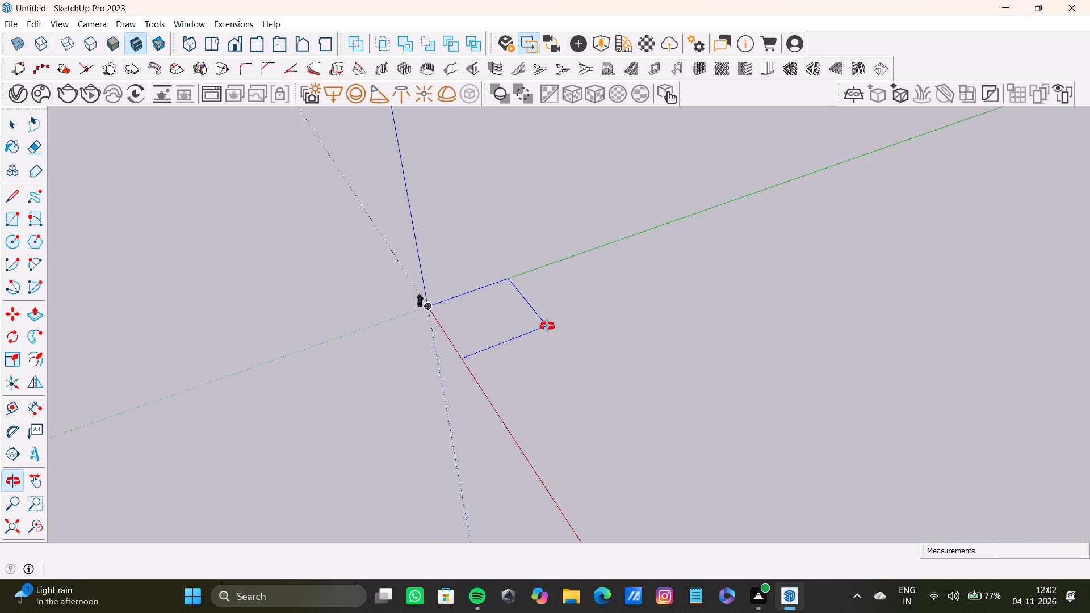
middle_click_drag(547, 326, 542, 339)
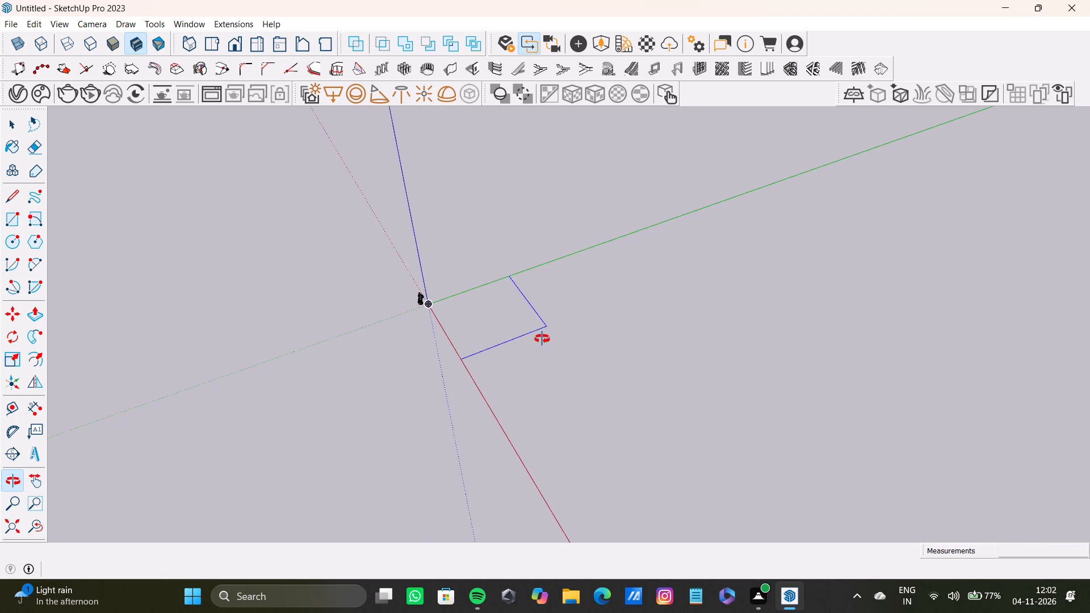
middle_click_drag(542, 339, 543, 354)
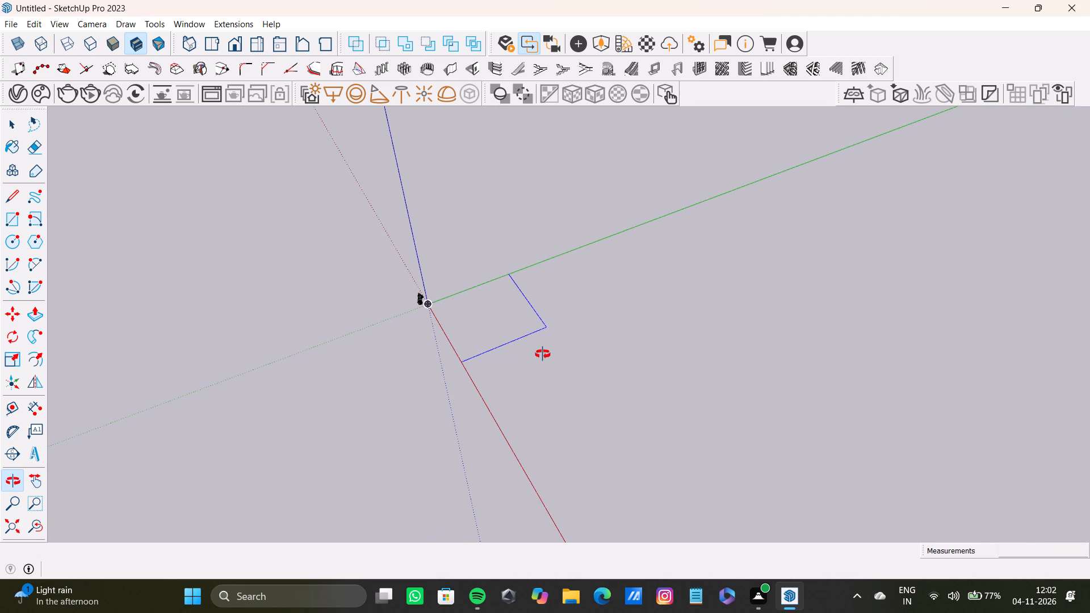
middle_click_drag(543, 354, 555, 373)
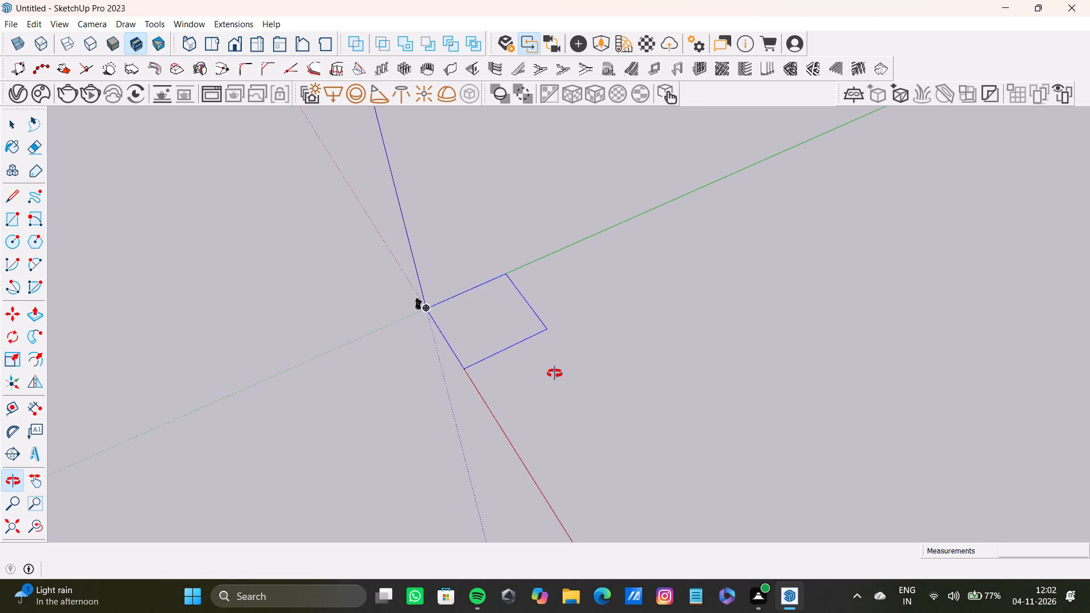
middle_click_drag(555, 373, 555, 373)
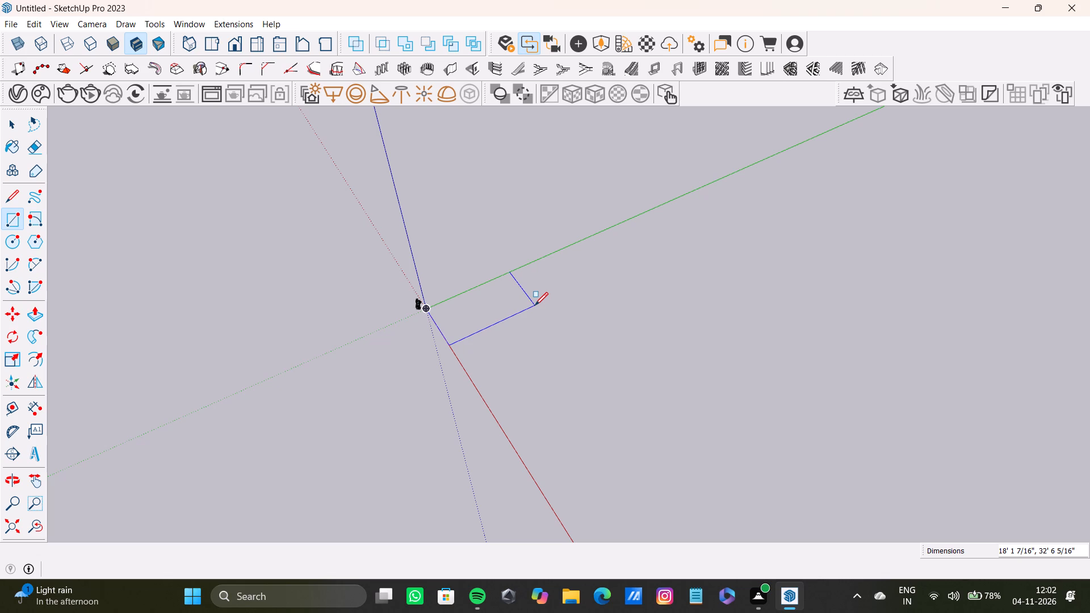
scroll(508, 332, "up", 2)
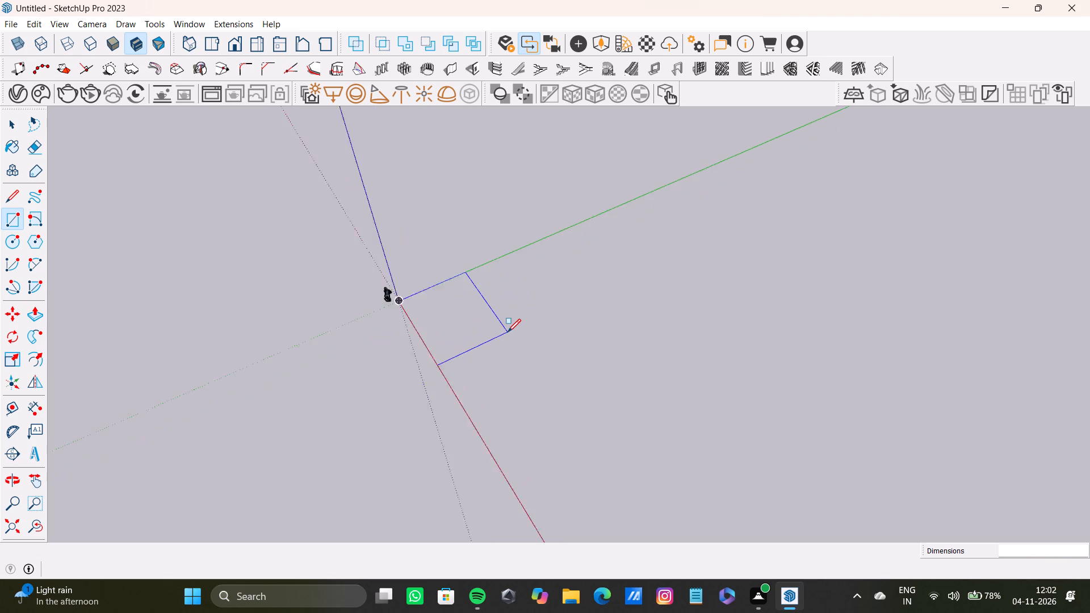
scroll(508, 332, "up", 5)
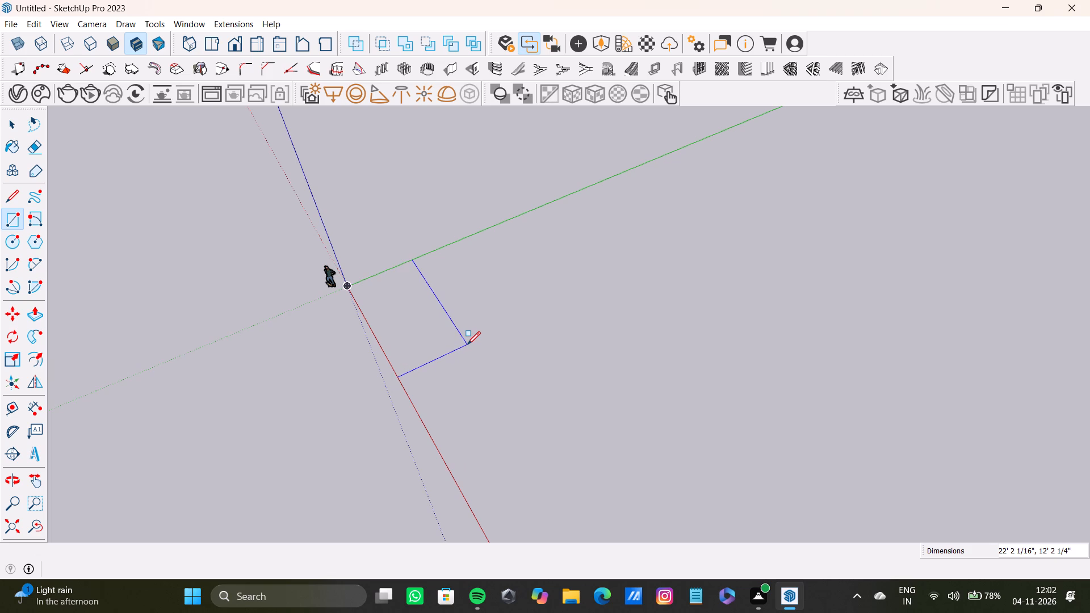
left_click(469, 338)
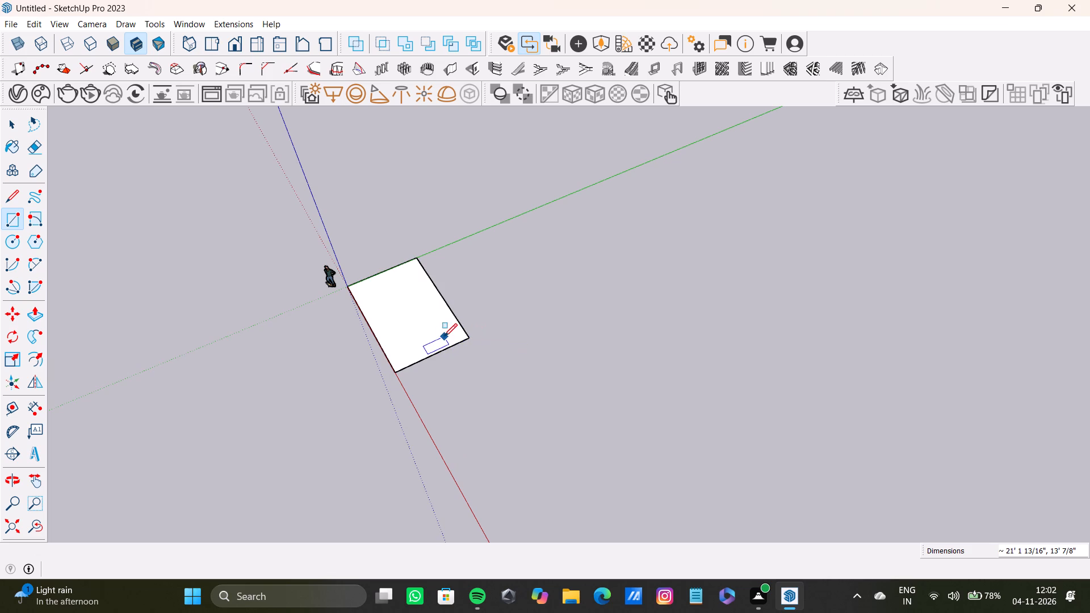
Push/Pull the rectangle's face upward about 6 7/16" to form a flat slab.
key("space")
left_click(427, 330)
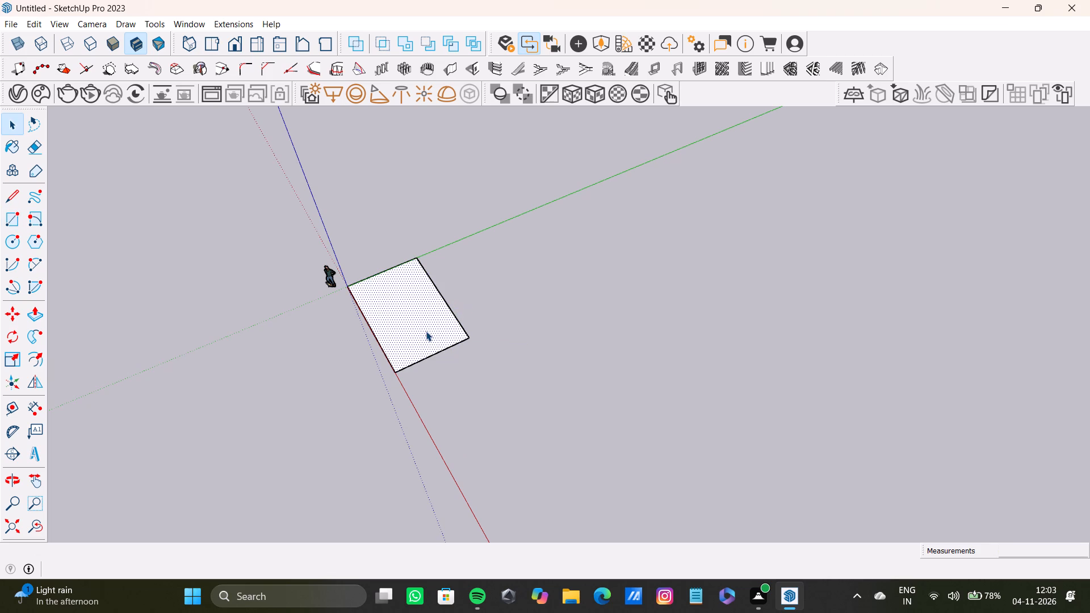
key("p")
scroll(400, 364, "up", 14)
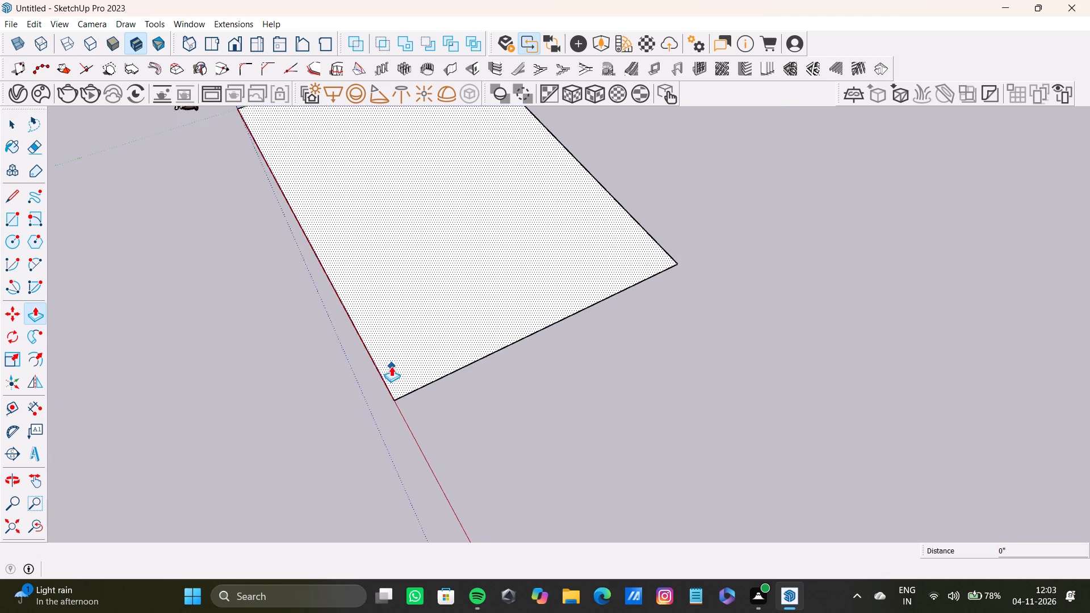
middle_click_drag(391, 368, 494, 262)
scroll(459, 318, "up", 3)
left_click_drag(442, 362, 443, 347)
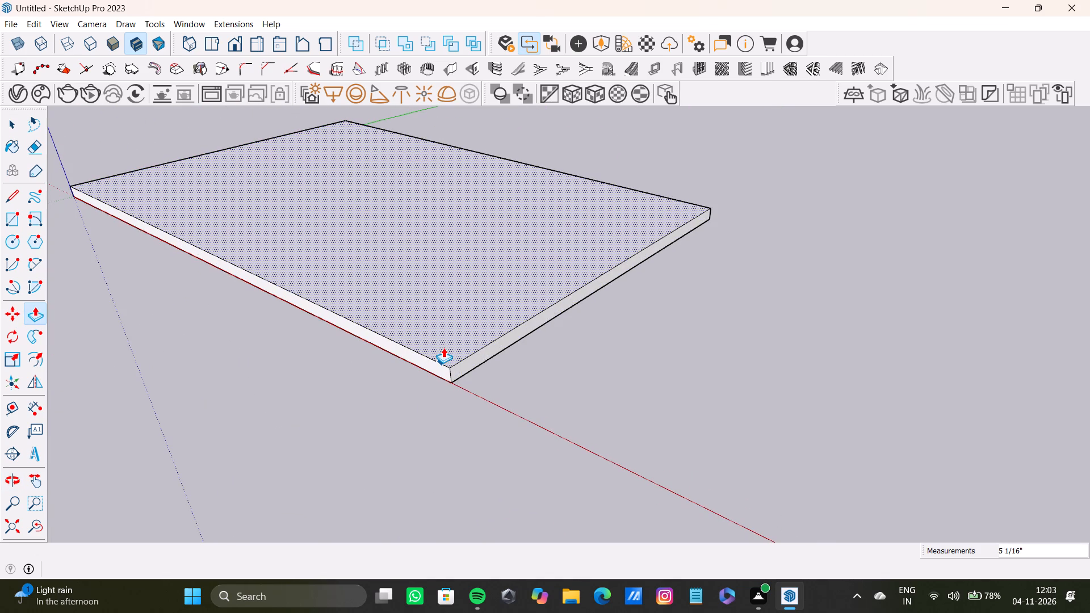
left_click_drag(443, 347, 443, 345)
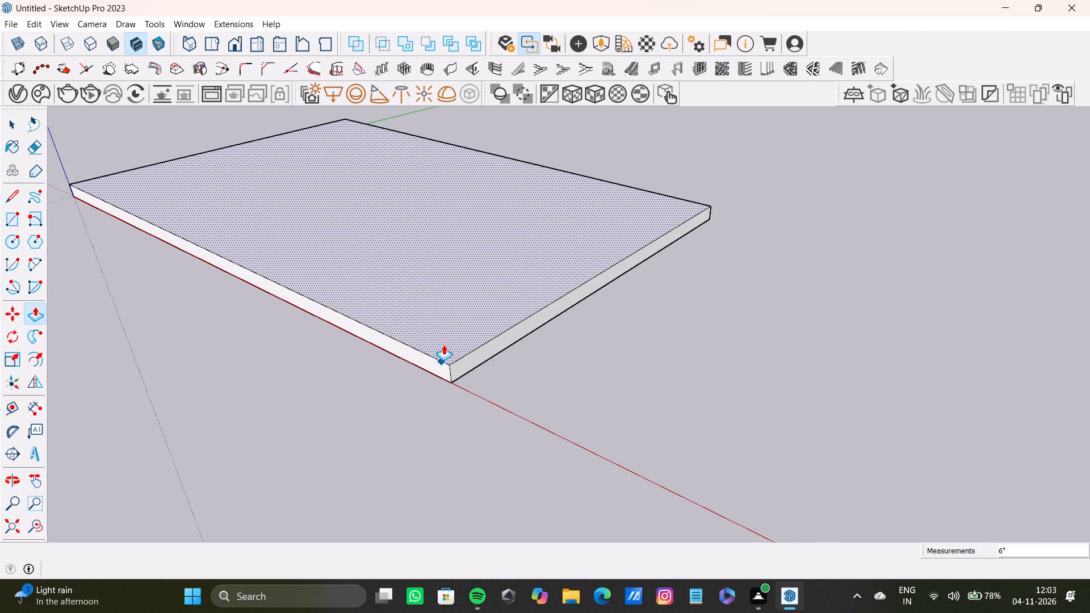
left_click_drag(443, 345, 443, 344)
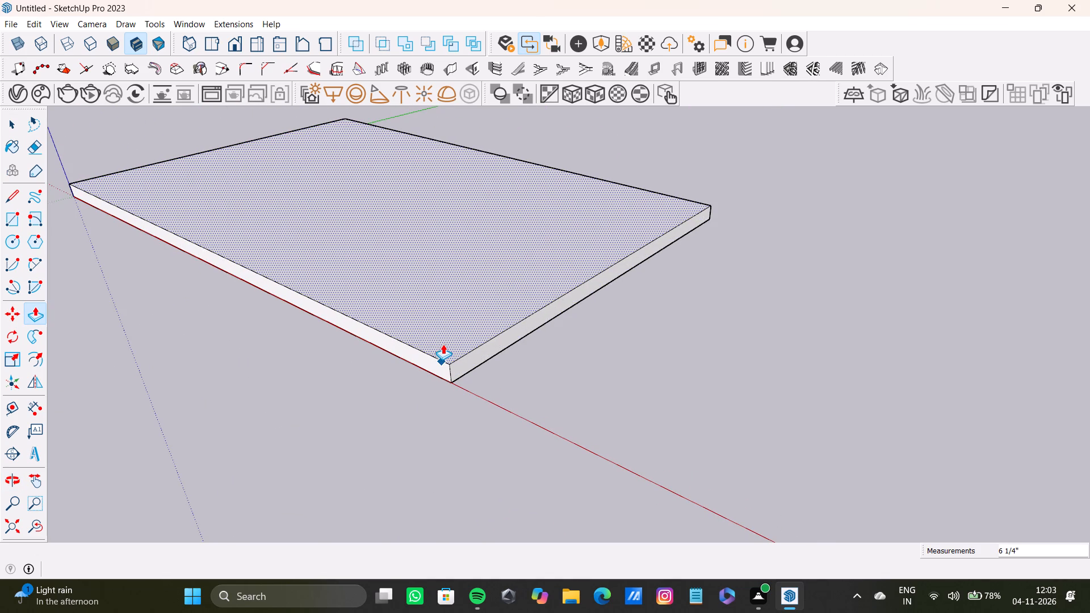
left_click_drag(443, 344, 443, 343)
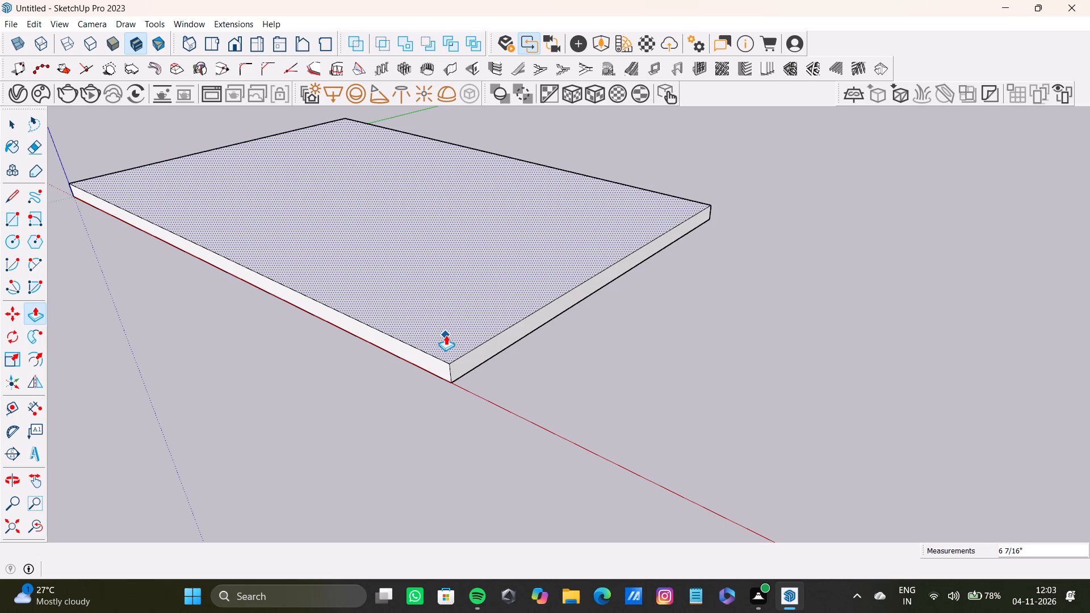
Push the slab's top face down slightly with Push/Pull to make the slab thinner.
scroll(448, 361, "up", 6)
left_click_drag(448, 358, 449, 367)
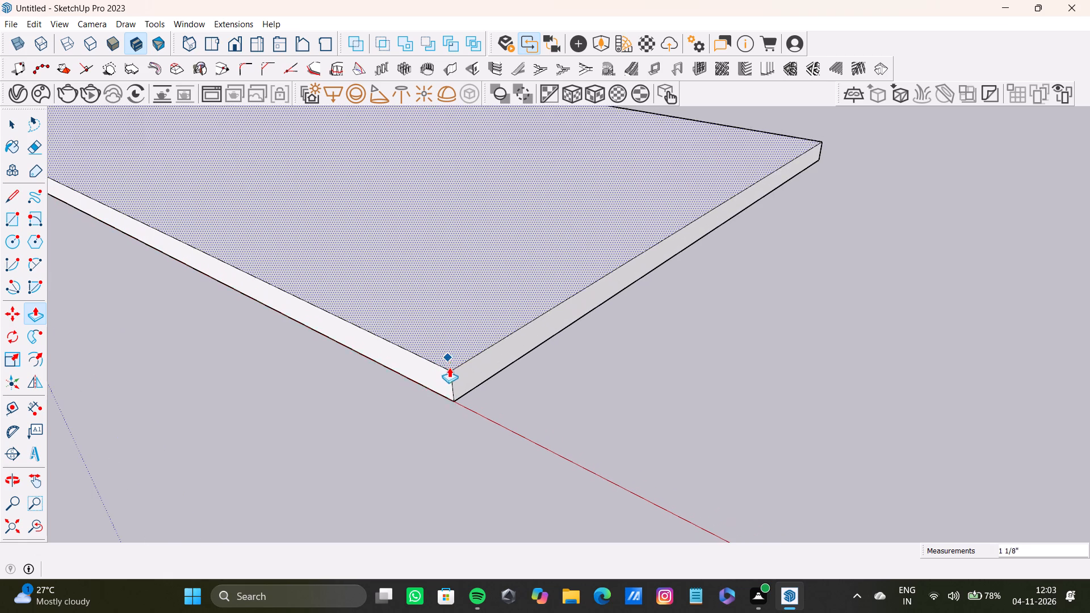
left_click_drag(449, 367, 447, 362)
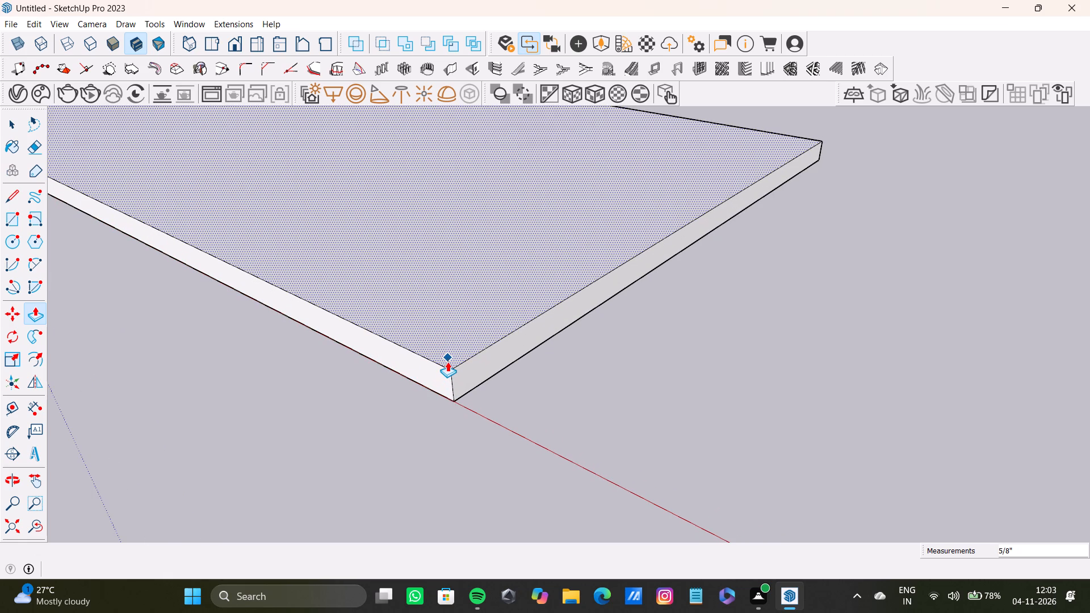
left_click_drag(447, 362, 451, 370)
left_click(454, 375)
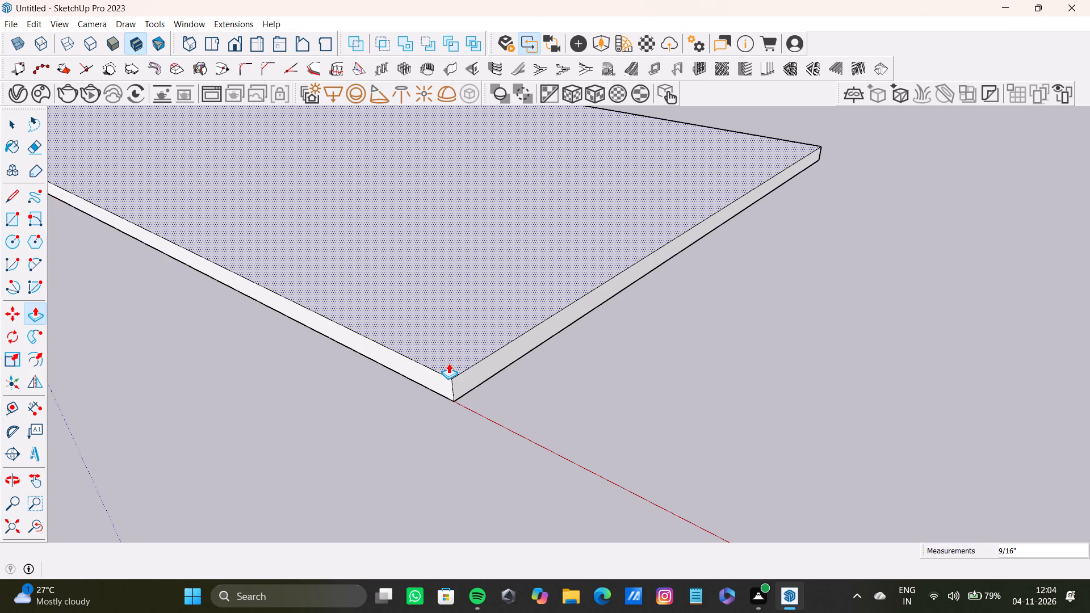
Offset the outline of the slab's top face inward about 9" to form a border strip.
scroll(329, 286, "down", 7)
middle_click_drag(329, 285, 337, 285)
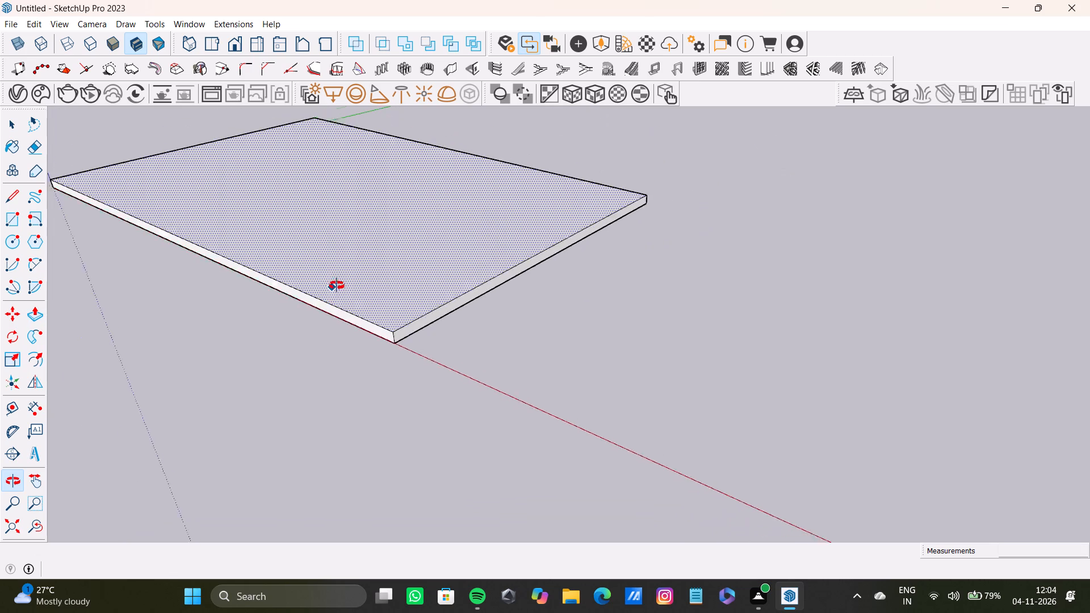
middle_click_drag(337, 285, 374, 335)
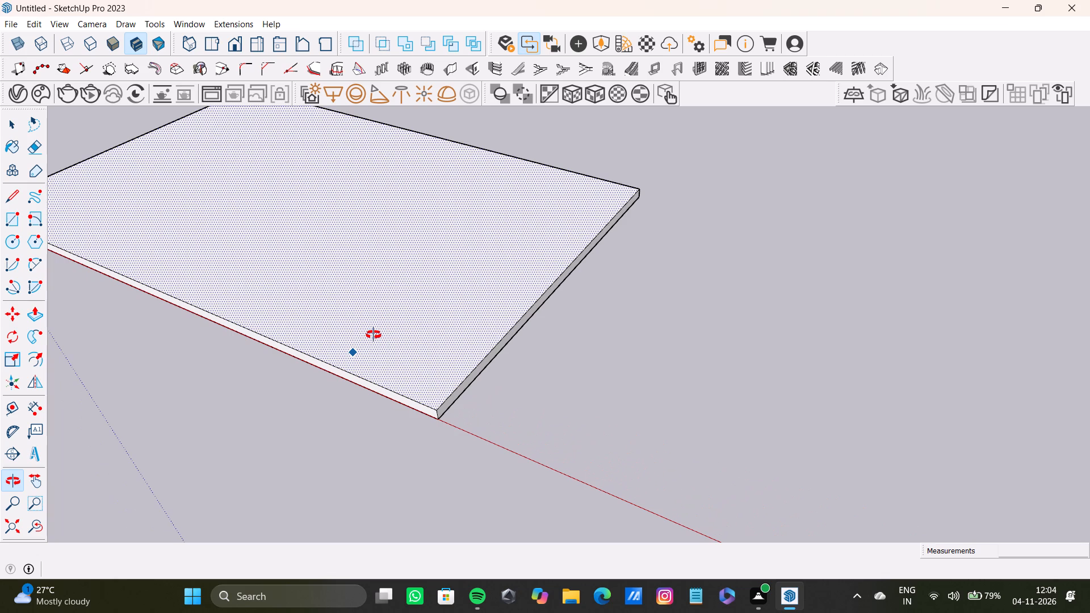
middle_click_drag(374, 335, 463, 335)
scroll(463, 336, "down", 7)
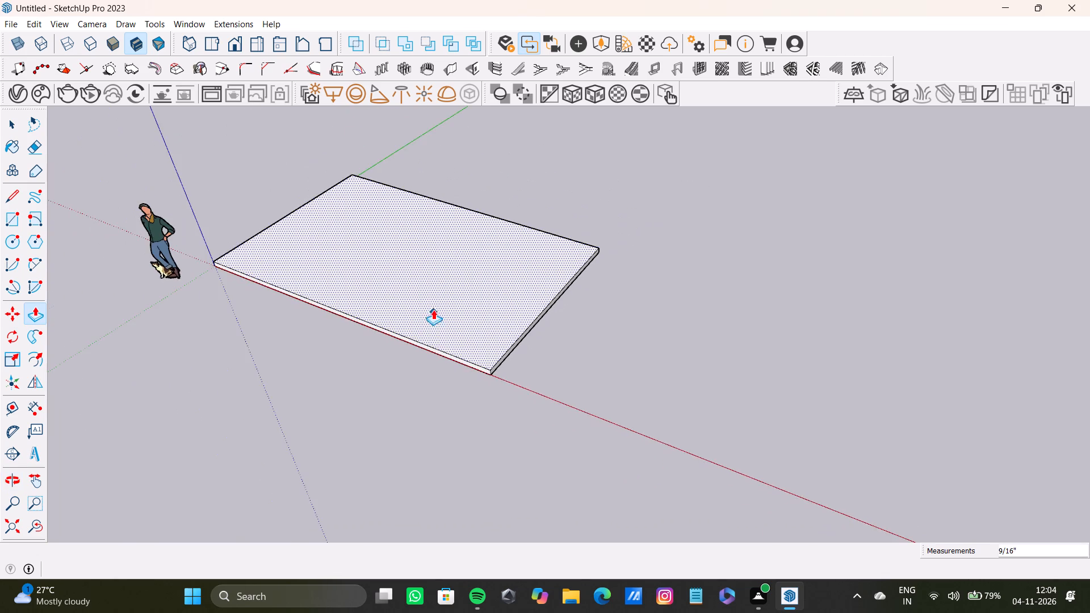
middle_click_drag(433, 309, 434, 404)
key("space")
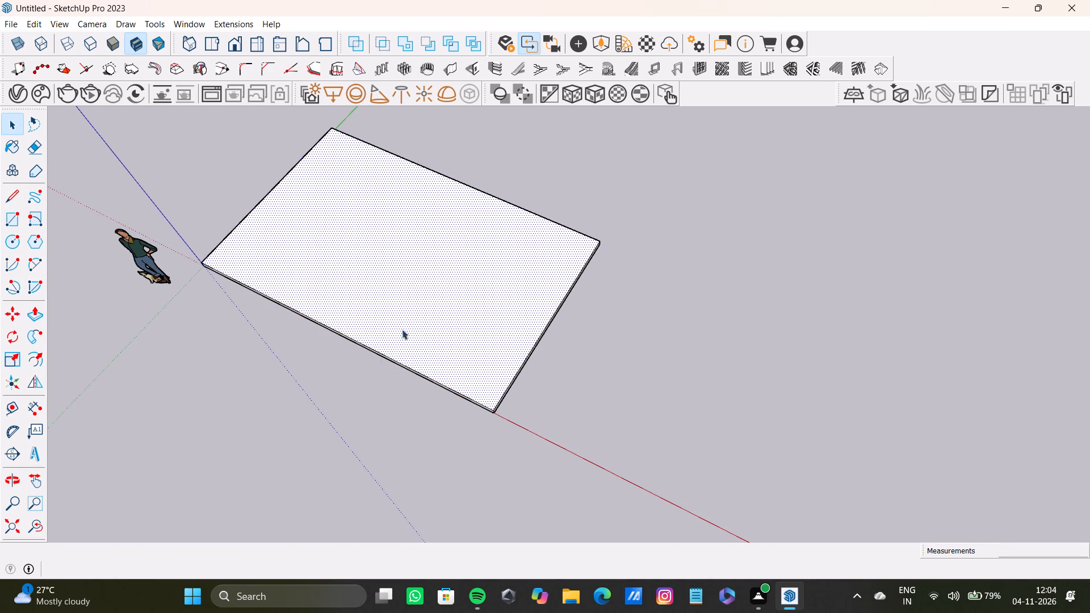
left_click(400, 267)
key("f")
left_click_drag(400, 267, 343, 303)
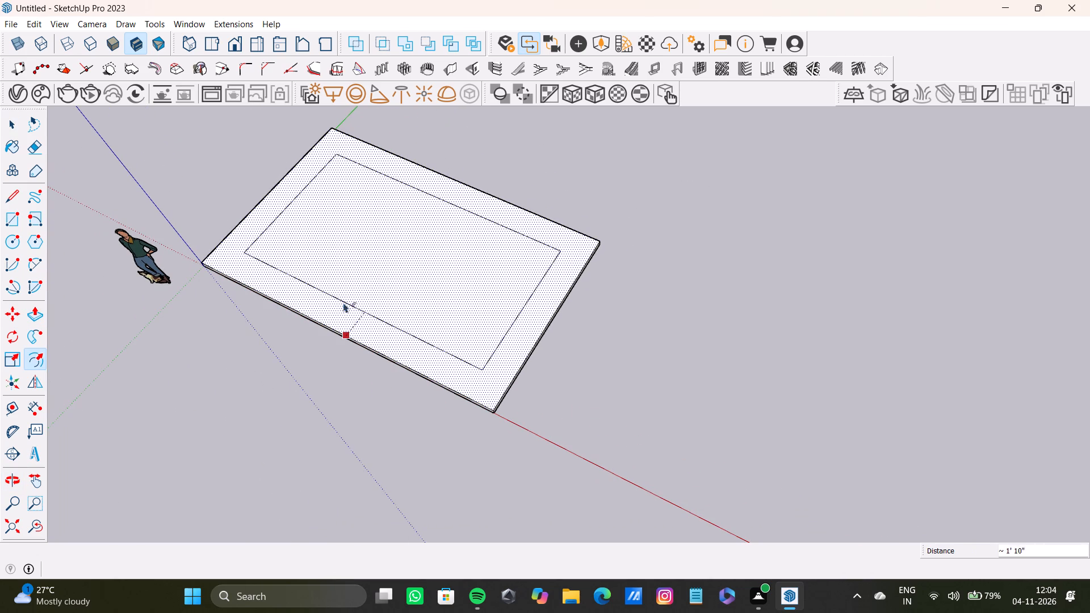
left_click_drag(343, 303, 321, 311)
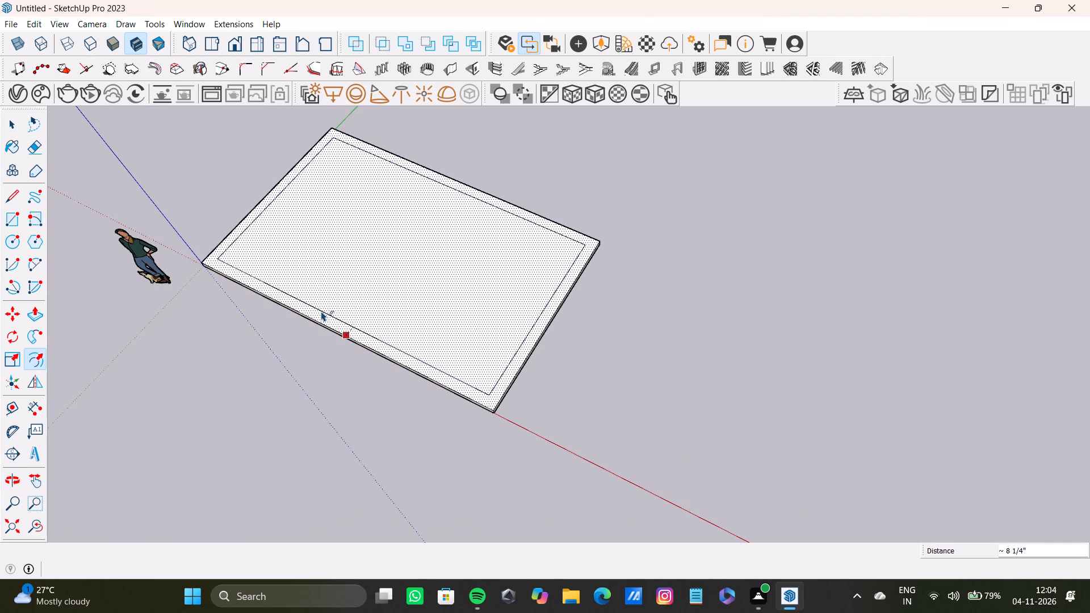
left_click_drag(321, 311, 325, 312)
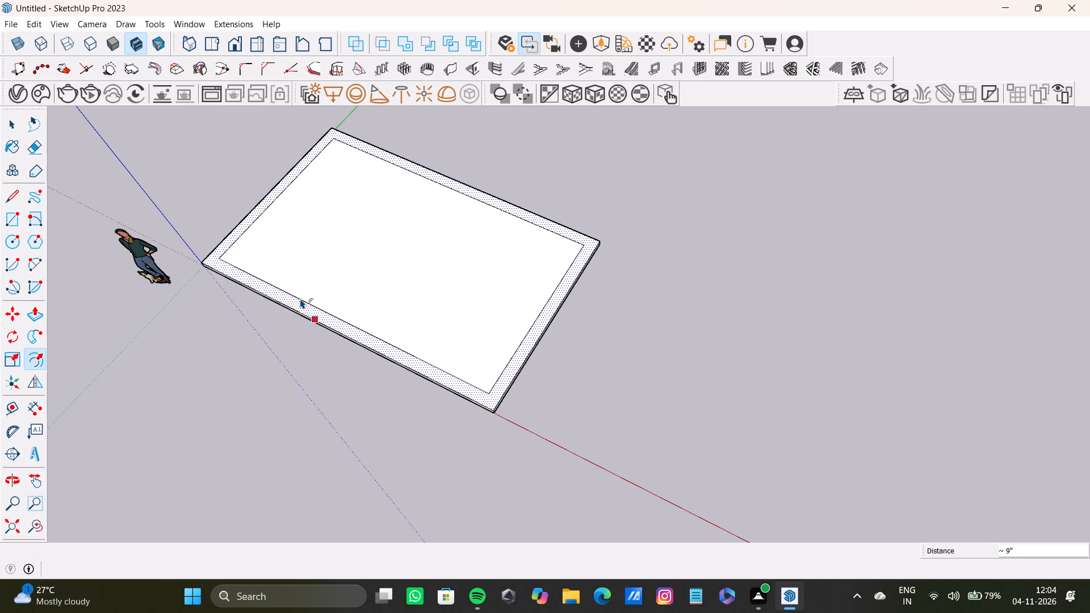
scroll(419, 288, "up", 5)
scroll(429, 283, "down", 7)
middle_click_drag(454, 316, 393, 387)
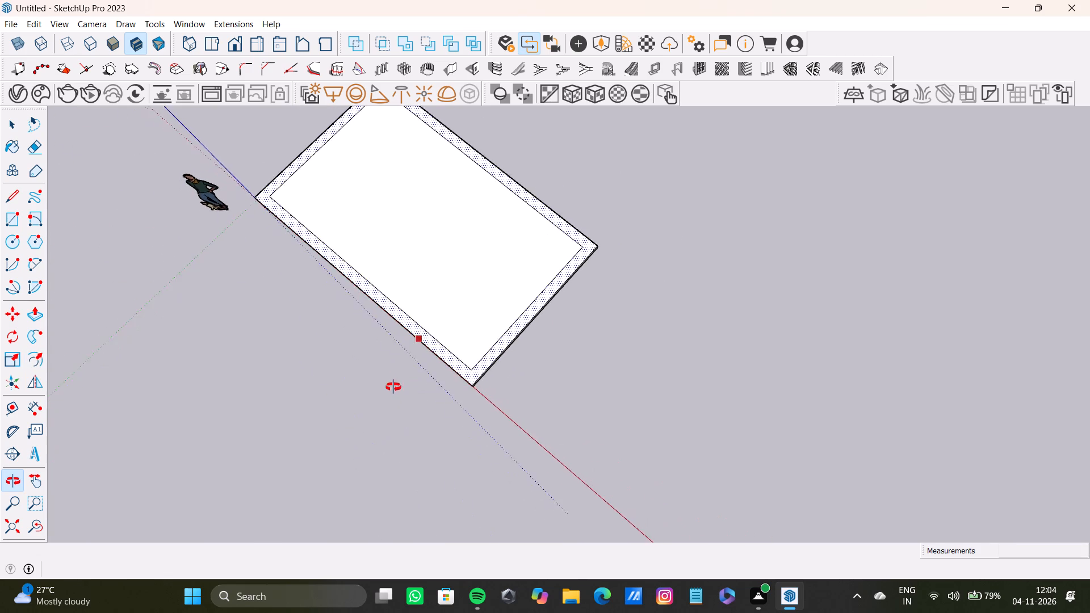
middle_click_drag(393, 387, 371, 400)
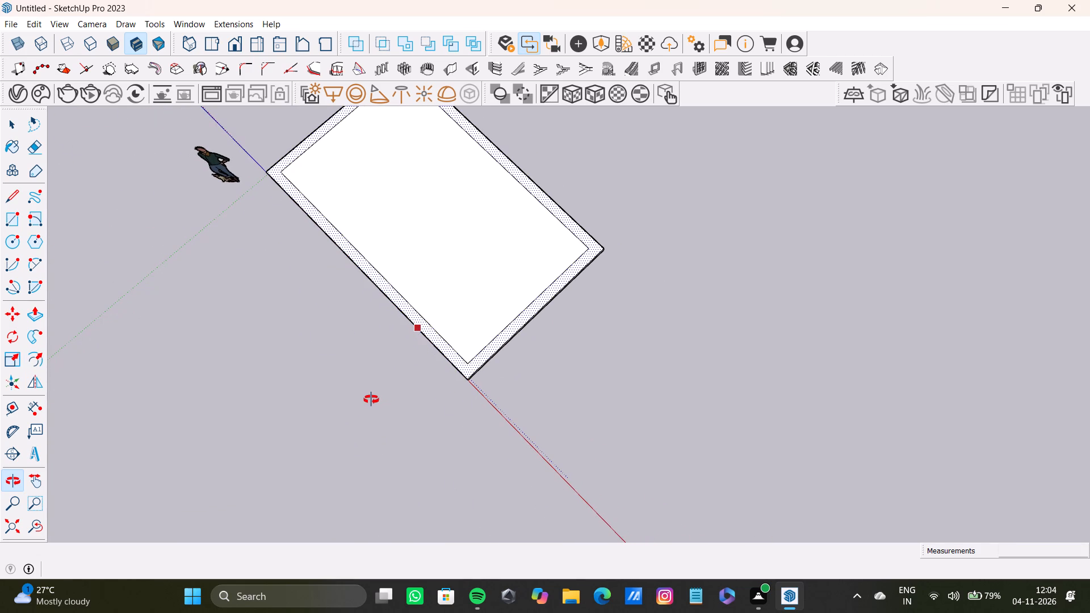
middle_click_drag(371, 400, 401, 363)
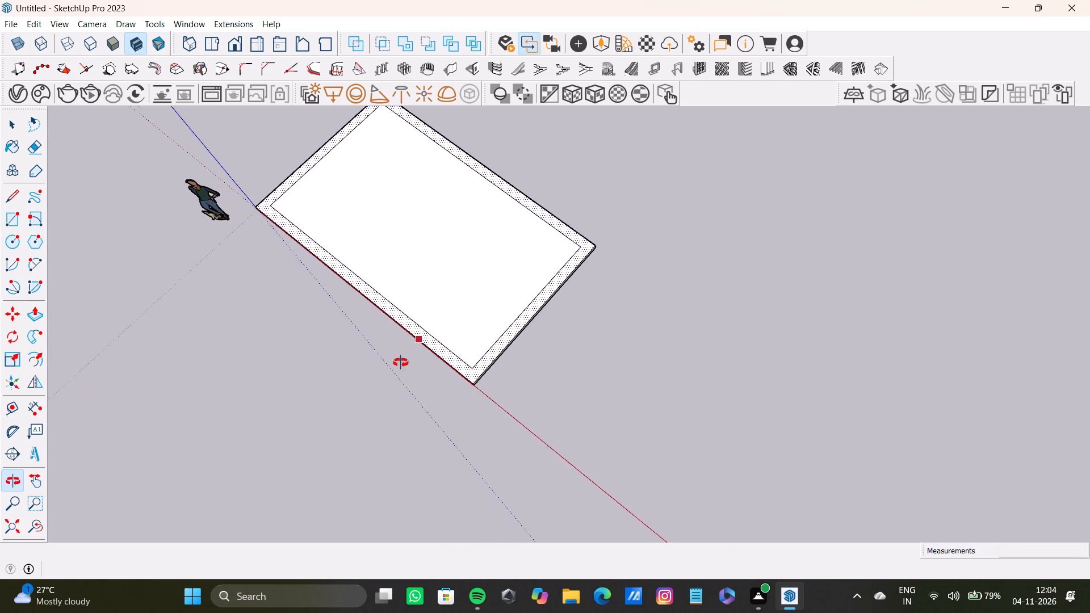
Examine the slab and the border strip on its top face from several angles and distances.
middle_click_drag(401, 363, 363, 383)
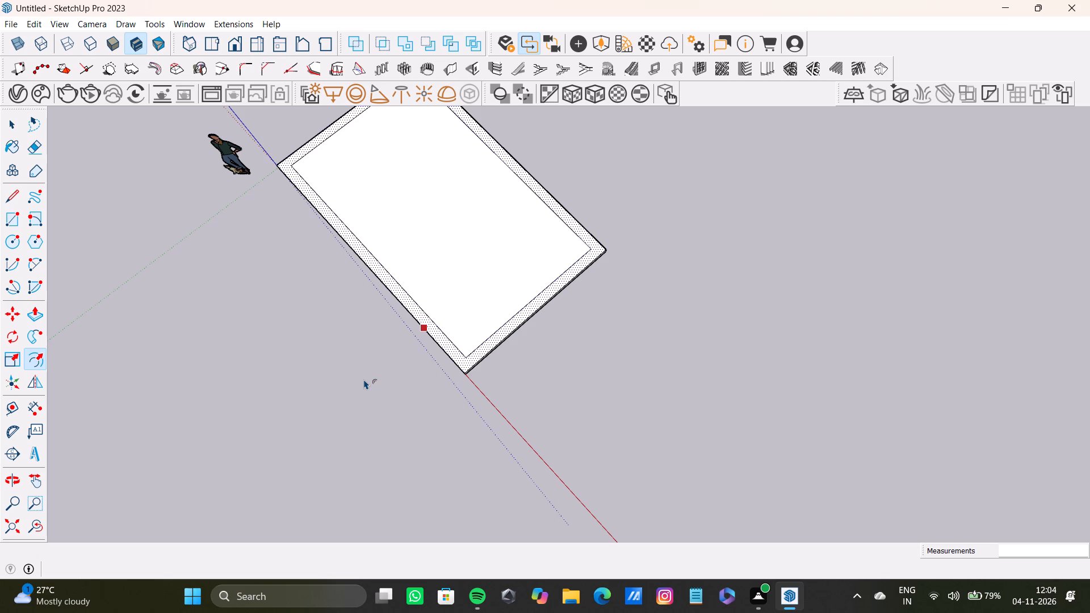
scroll(334, 188, "down", 7)
middle_click_drag(350, 201, 367, 197)
scroll(368, 196, "up", 8)
scroll(368, 196, "down", 7)
middle_click_drag(368, 196, 466, 233)
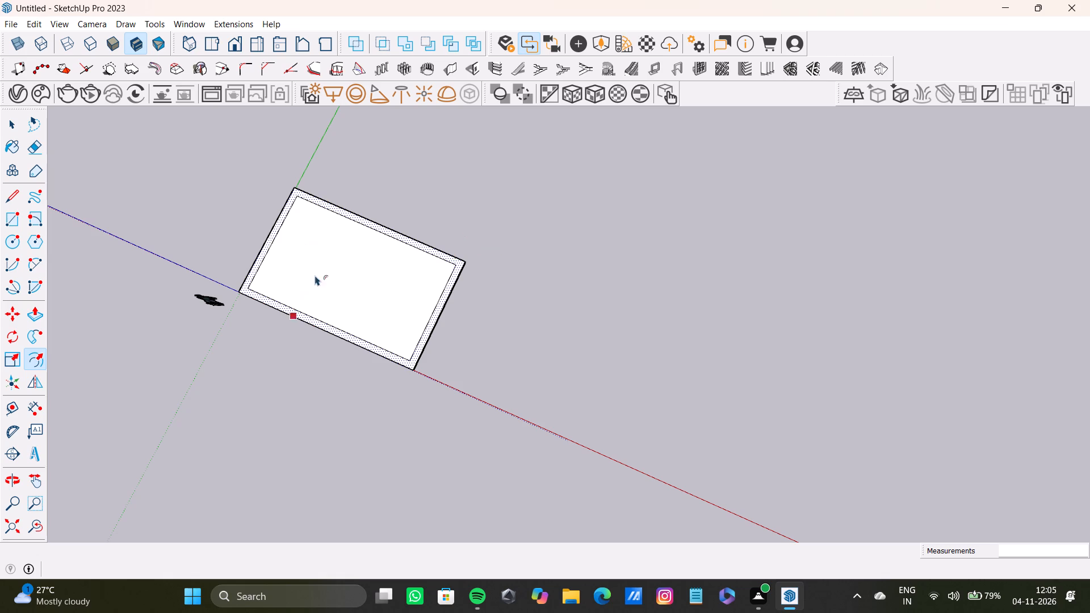
scroll(242, 187, "up", 11)
scroll(318, 235, "down", 8)
middle_click_drag(328, 264, 345, 251)
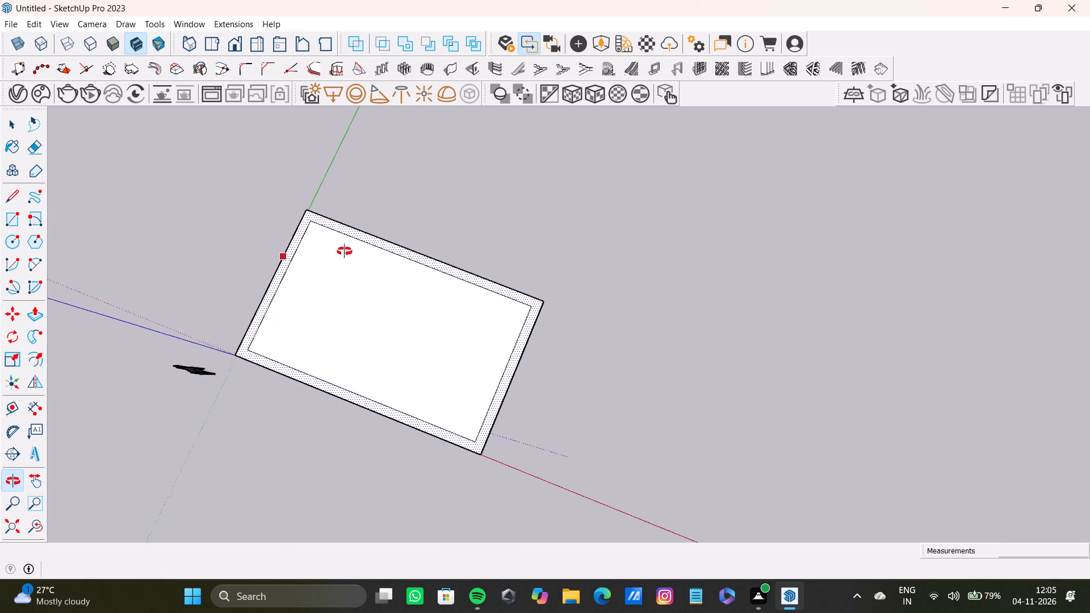
middle_click_drag(345, 251, 321, 296)
scroll(313, 212, "up", 11)
scroll(327, 208, "down", 7)
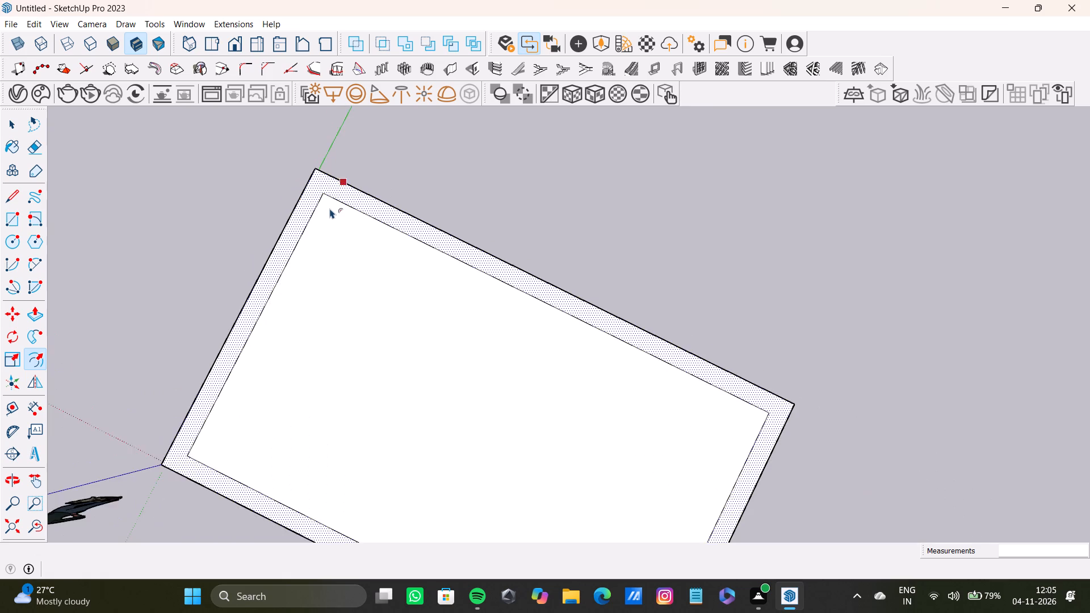
scroll(330, 208, "down", 13)
middle_click_drag(350, 237, 358, 234)
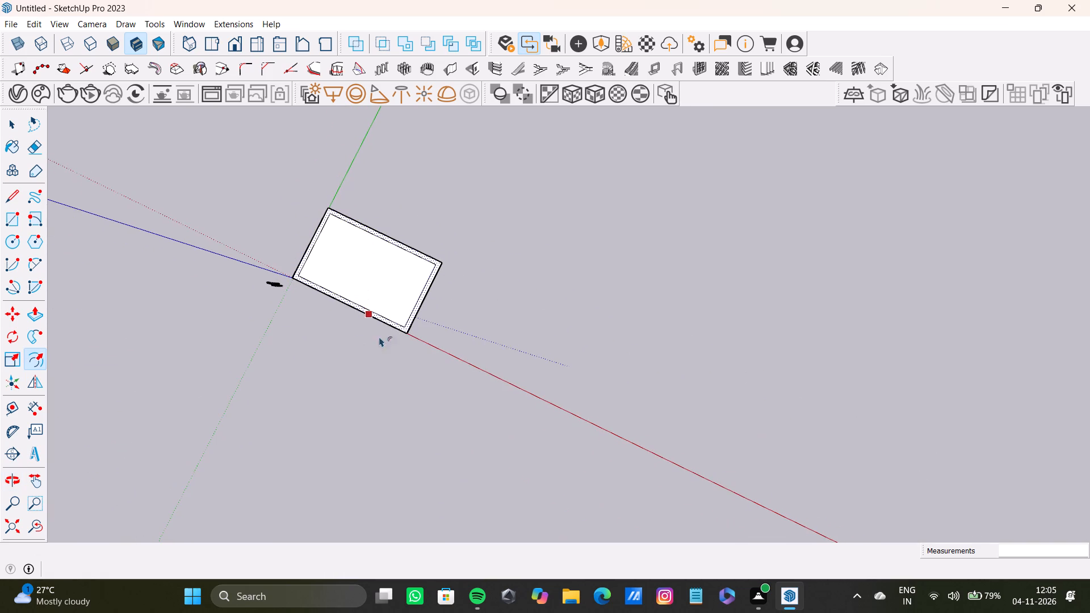
scroll(392, 324, "up", 4)
scroll(364, 289, "down", 3)
scroll(360, 288, "up", 4)
scroll(295, 247, "up", 4)
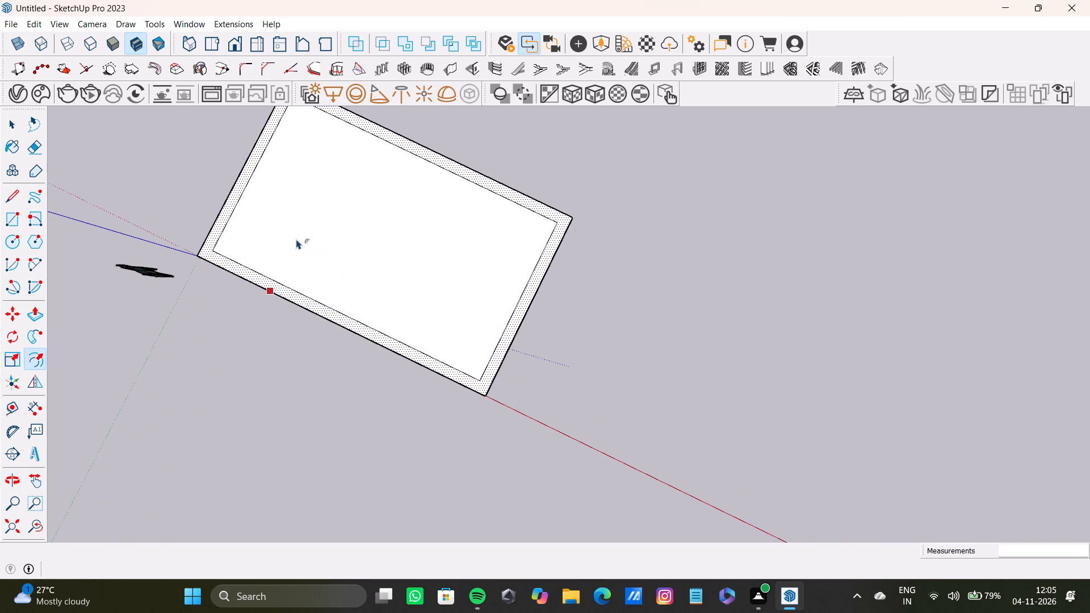
scroll(296, 239, "down", 7)
middle_click_drag(297, 253, 320, 219)
scroll(354, 241, "up", 9)
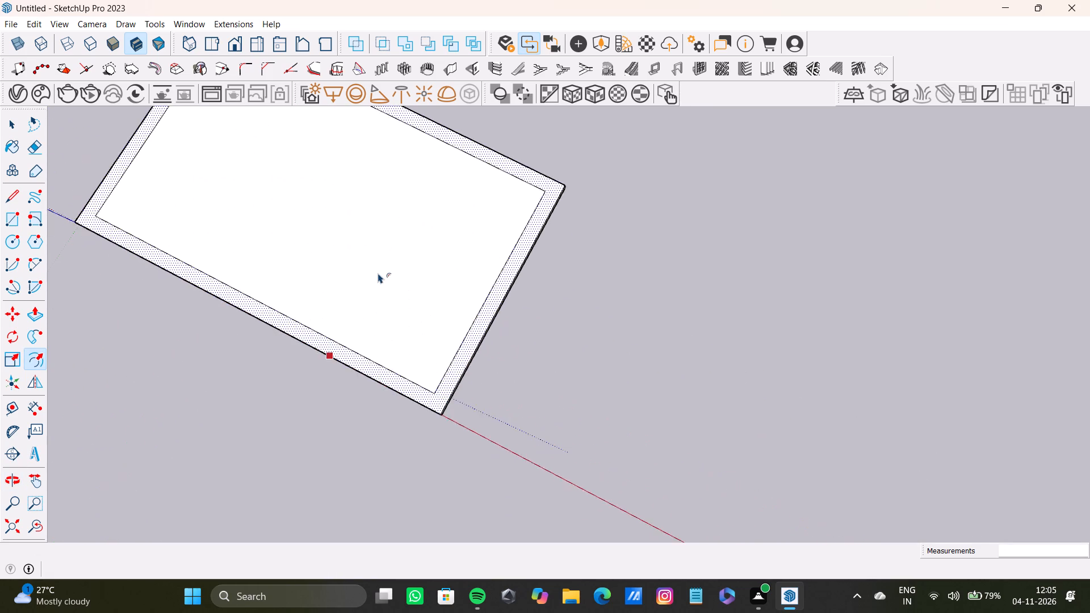
scroll(378, 273, "down", 7)
middle_click(378, 273)
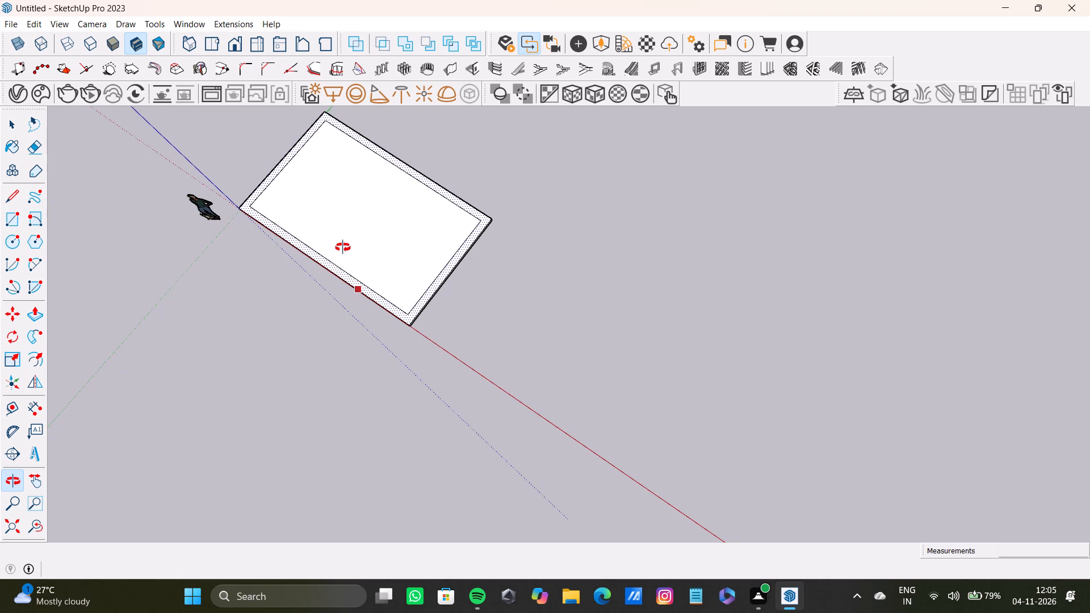
scroll(238, 207, "up", 11)
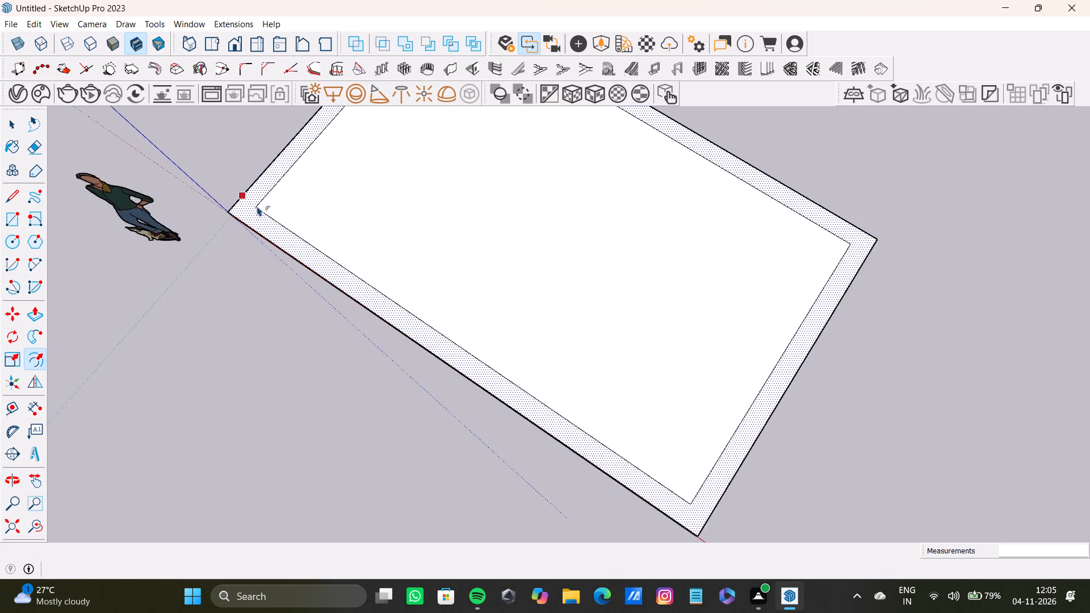
scroll(257, 206, "up", 2)
scroll(245, 206, "down", 6)
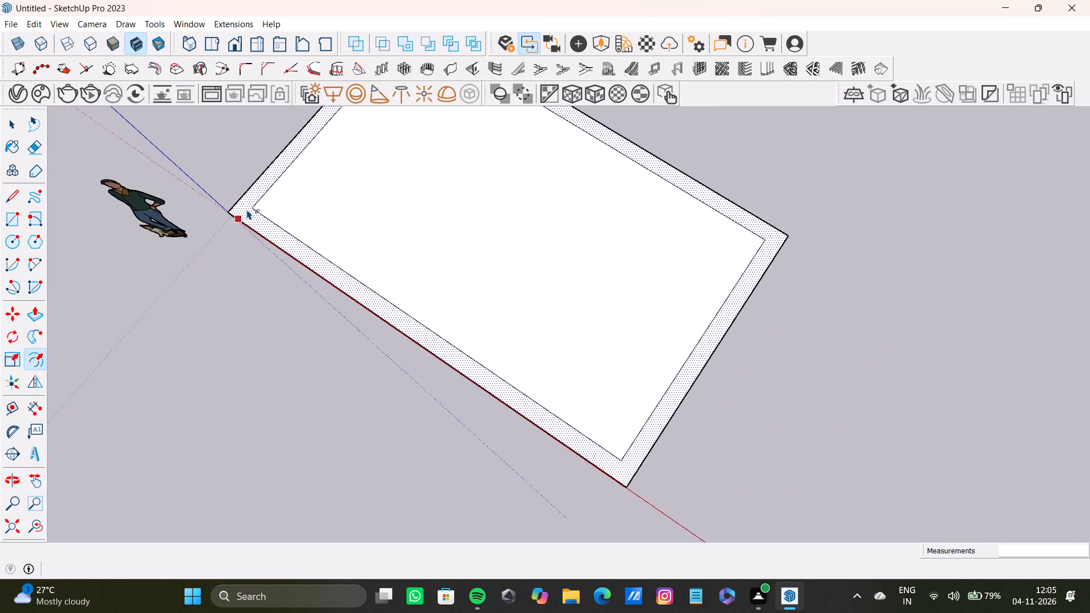
scroll(247, 209, "down", 7)
middle_click_drag(269, 203, 283, 235)
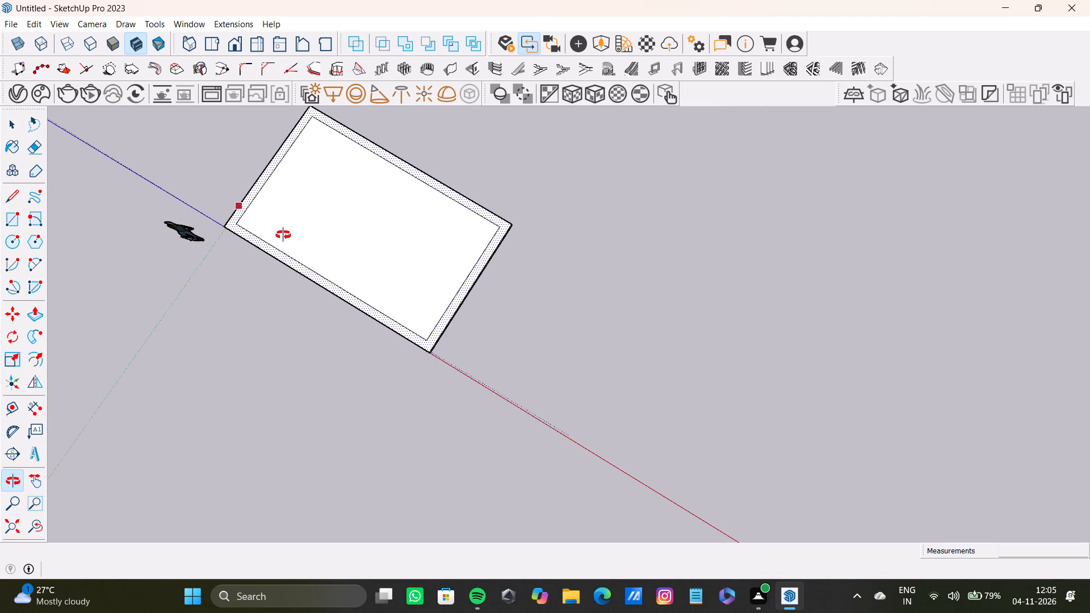
middle_click_drag(283, 235, 282, 235)
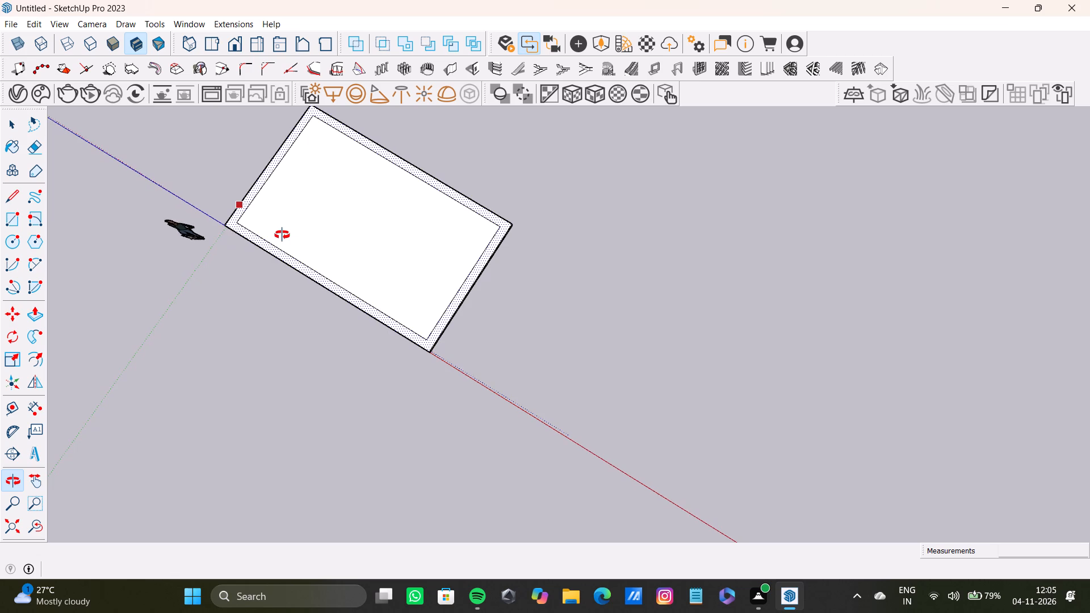
middle_click_drag(282, 235, 261, 233)
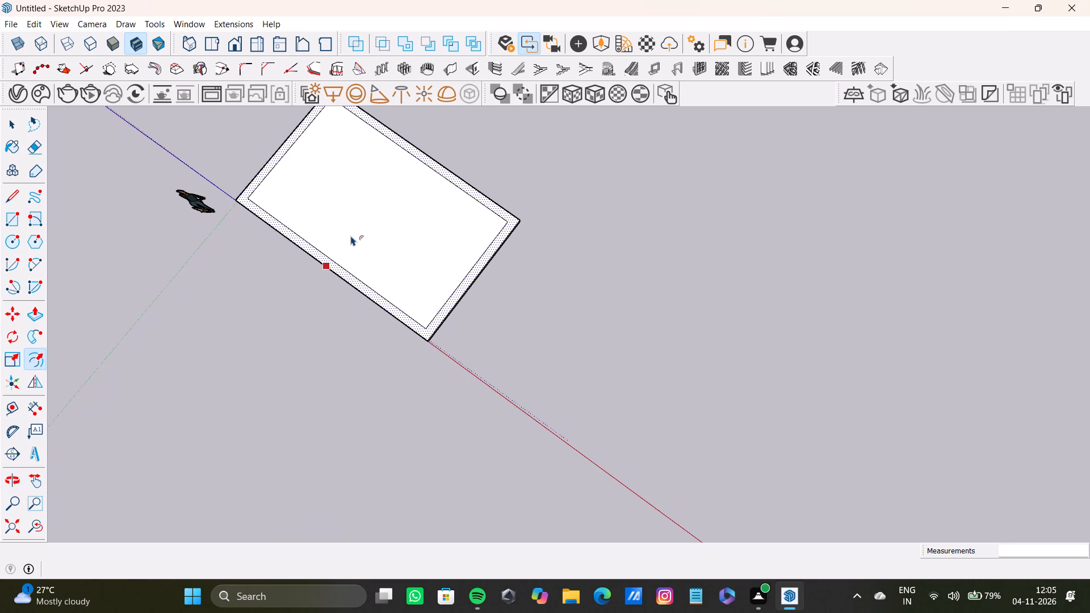
scroll(341, 220, "up", 5)
scroll(341, 220, "down", 5)
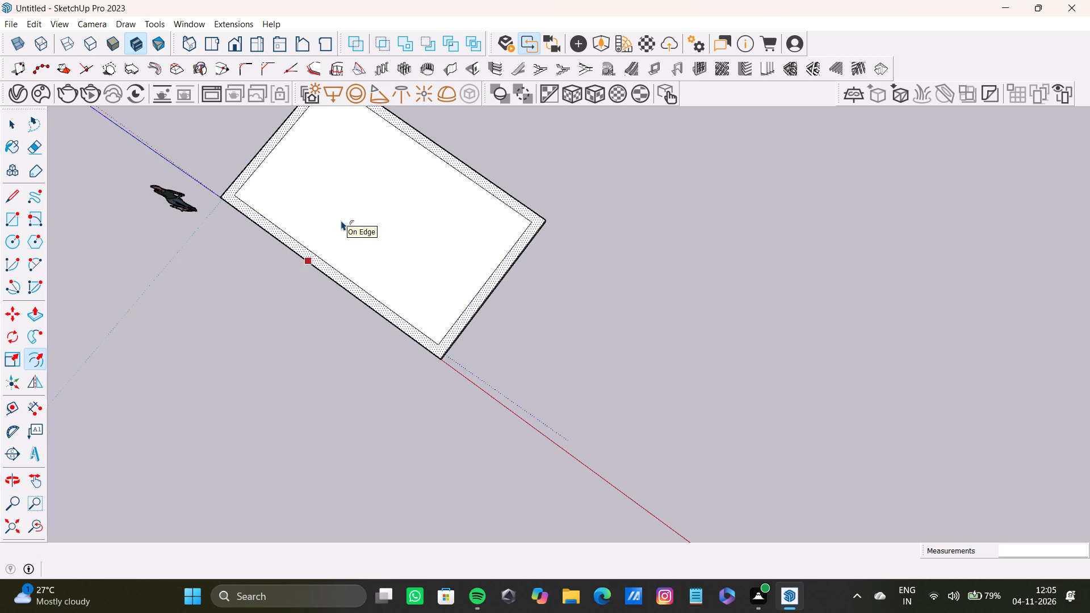
scroll(341, 220, "down", 5)
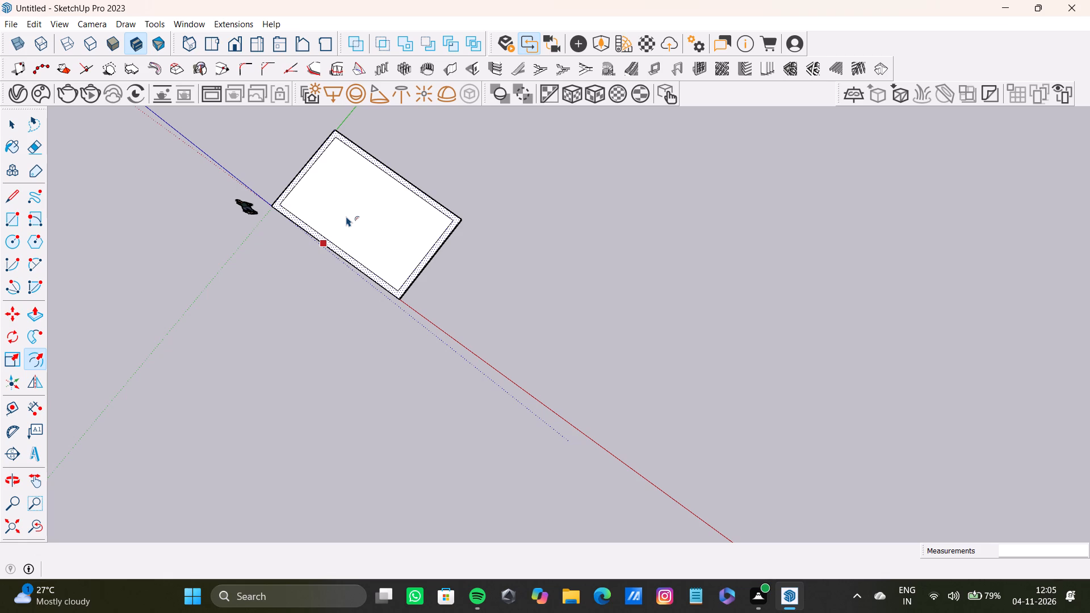
scroll(338, 205, "up", 10)
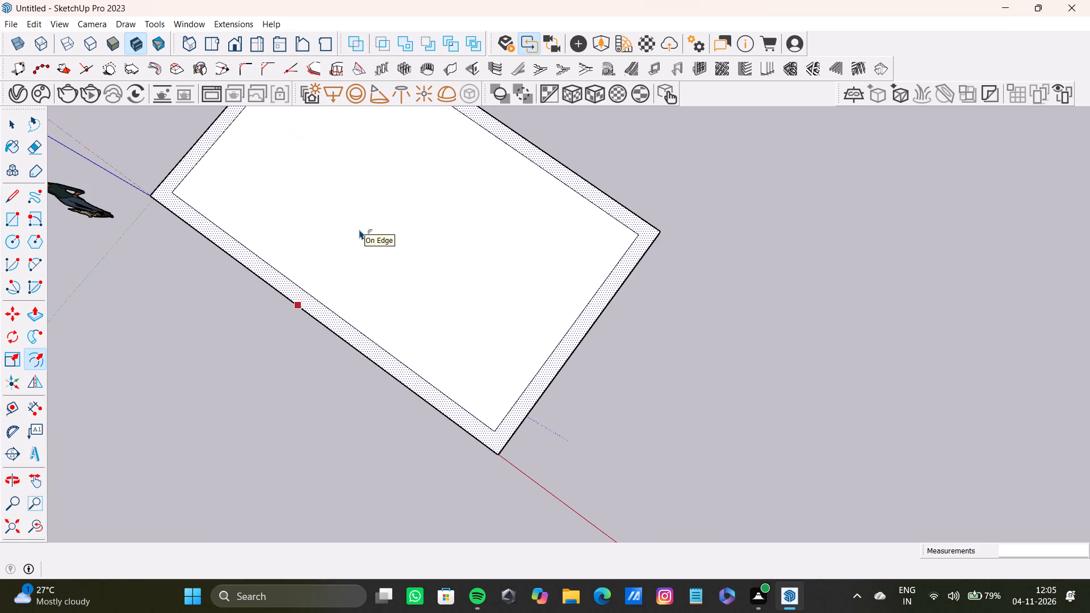
scroll(359, 229, "up", 2)
scroll(359, 229, "down", 8)
middle_click_drag(359, 229, 360, 250)
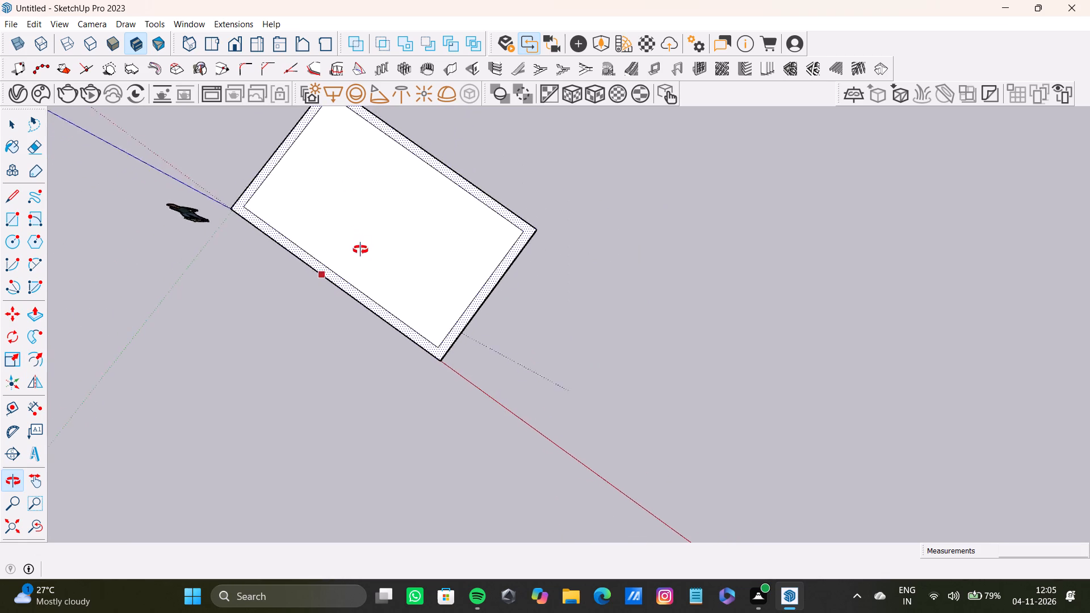
middle_click_drag(360, 250, 272, 232)
scroll(343, 210, "up", 3)
scroll(348, 207, "down", 12)
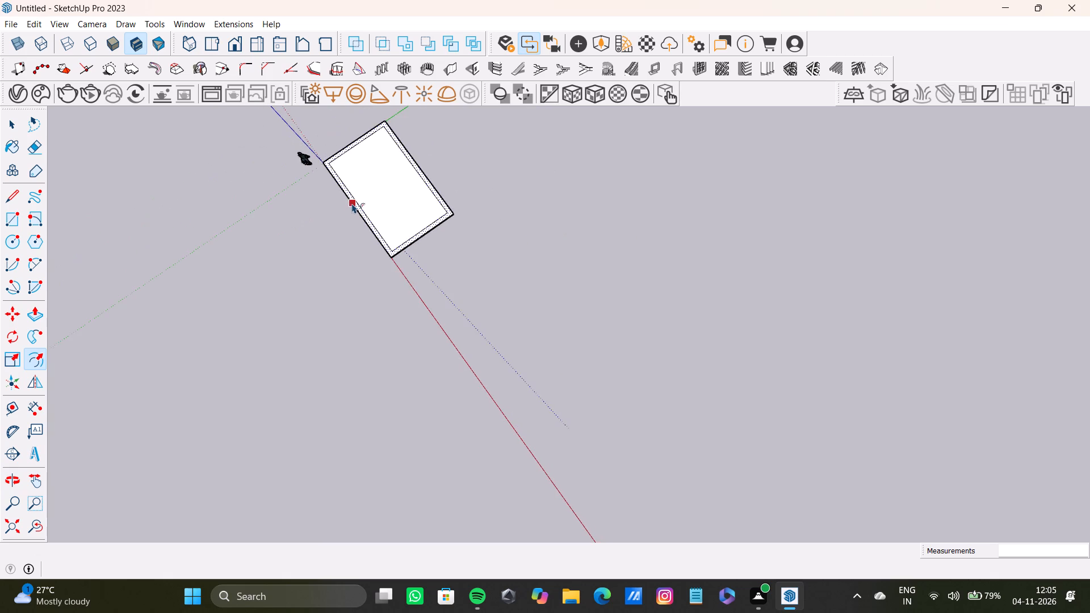
middle_click_drag(355, 221, 418, 169)
scroll(379, 186, "up", 13)
middle_click_drag(291, 292, 357, 216)
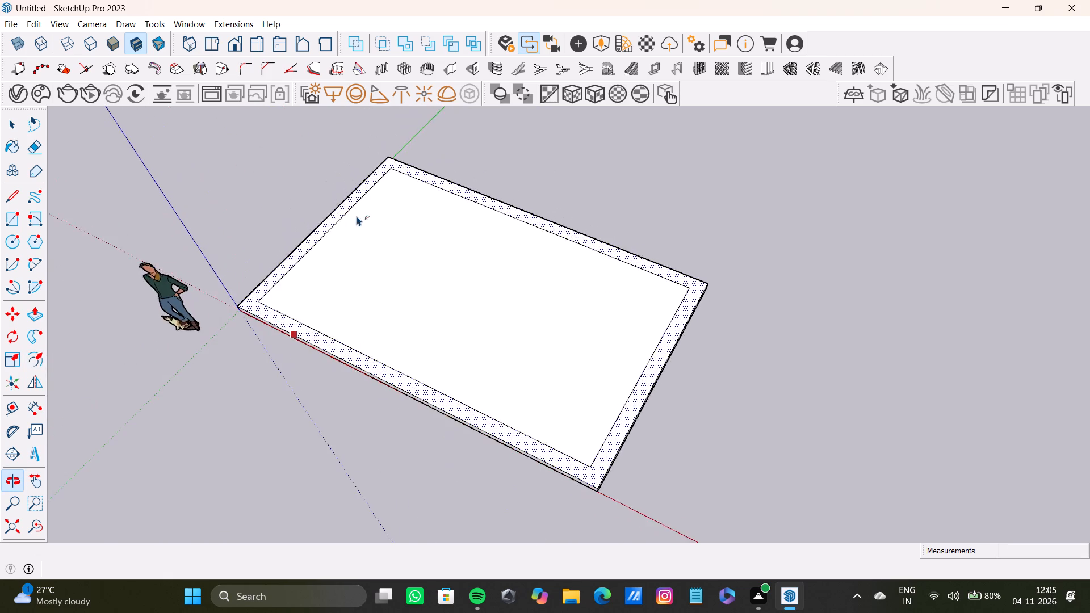
scroll(347, 229, "down", 7)
middle_click_drag(347, 281, 460, 334)
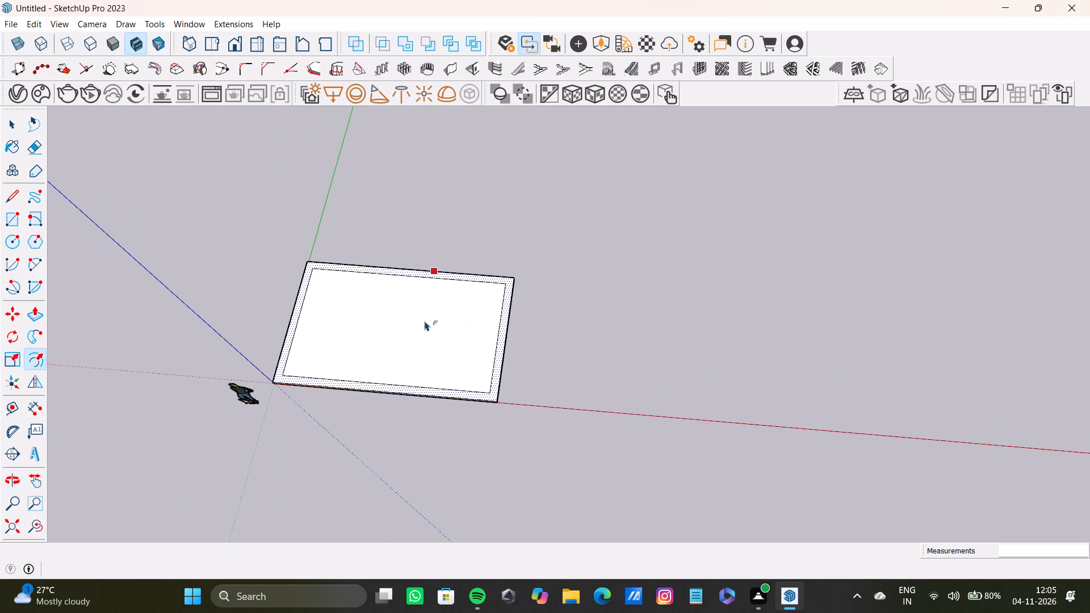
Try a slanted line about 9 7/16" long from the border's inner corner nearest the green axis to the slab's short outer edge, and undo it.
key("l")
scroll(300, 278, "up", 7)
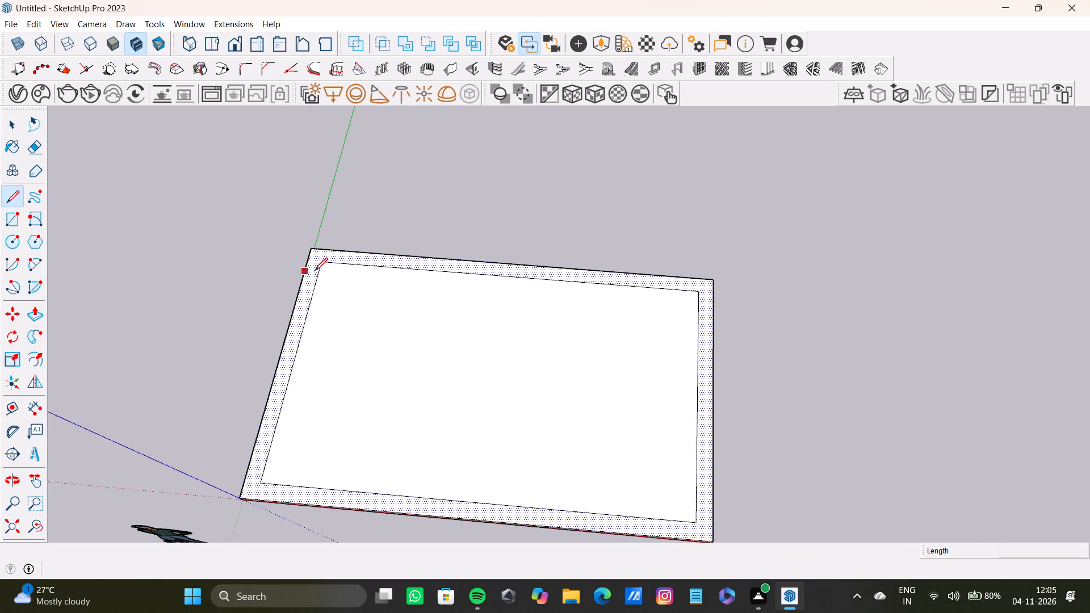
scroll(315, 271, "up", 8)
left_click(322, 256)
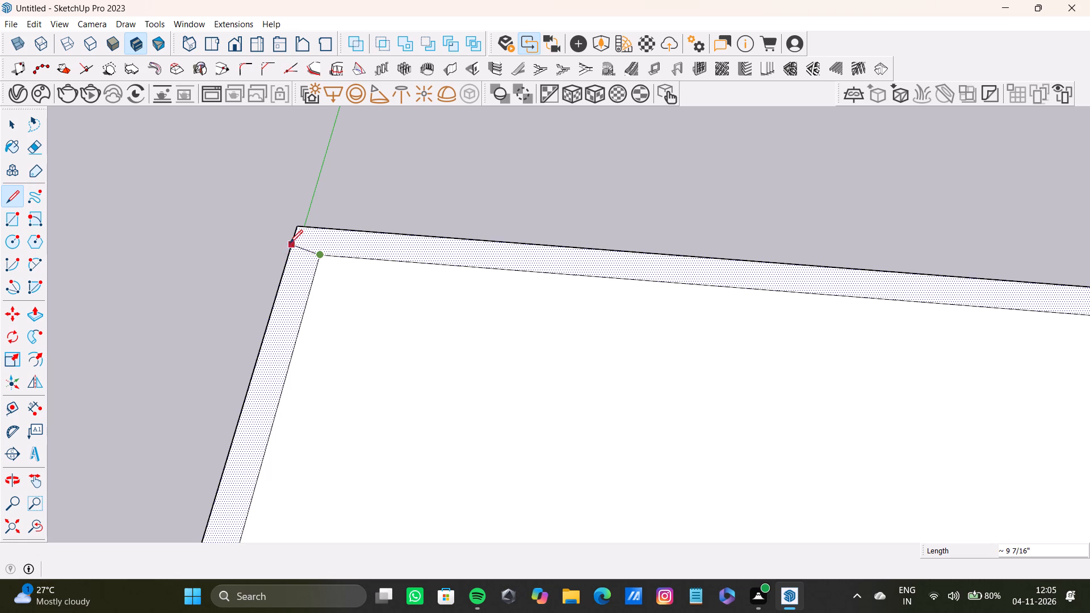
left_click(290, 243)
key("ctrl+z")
Draw lines extending the border's far long inner edge to the slab's outer edge at both ends, separating the far strip.
key("l")
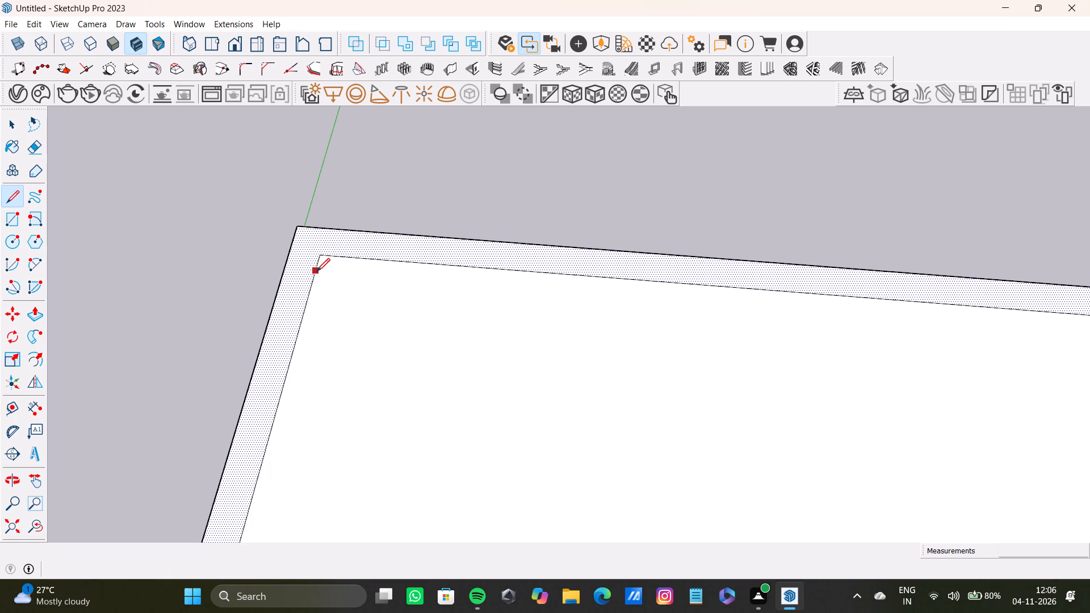
left_click(318, 254)
left_click(291, 253)
scroll(530, 307, "down", 3)
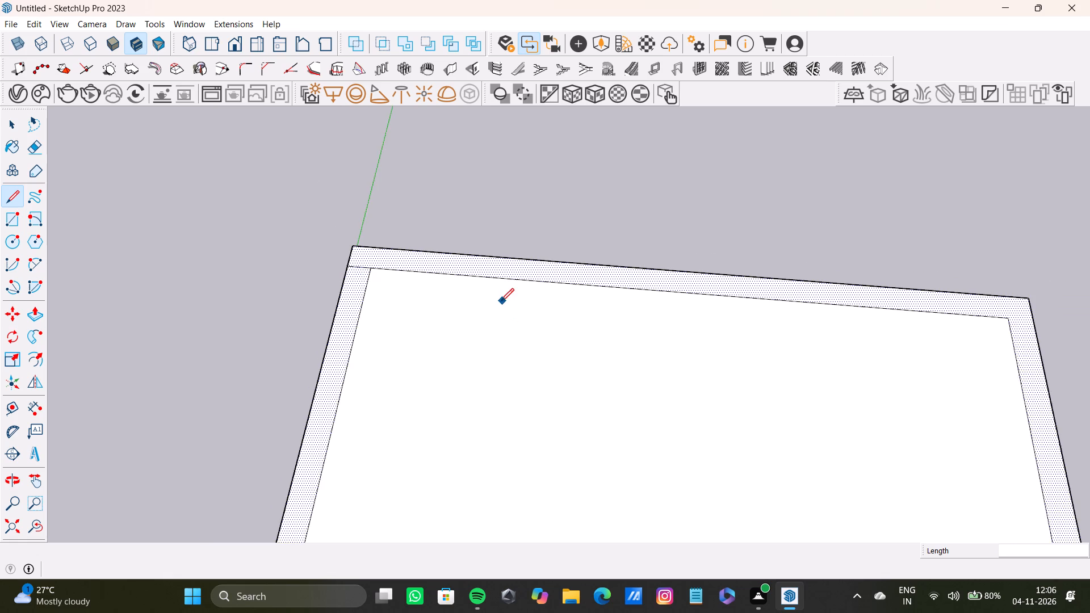
scroll(501, 301, "down", 8)
scroll(716, 312, "up", 7)
left_click(747, 307)
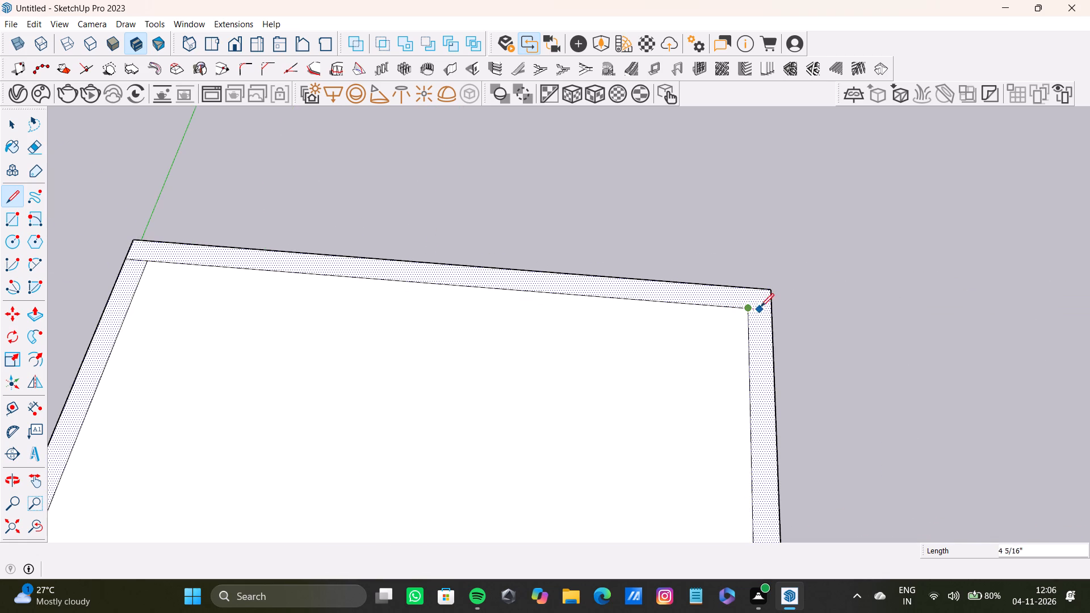
left_click(773, 305)
Draw 9" lines across the border from its near inner corners: along green at the origin corner, along red at the opposite corner.
scroll(410, 334, "down", 13)
middle_click_drag(417, 331, 408, 349)
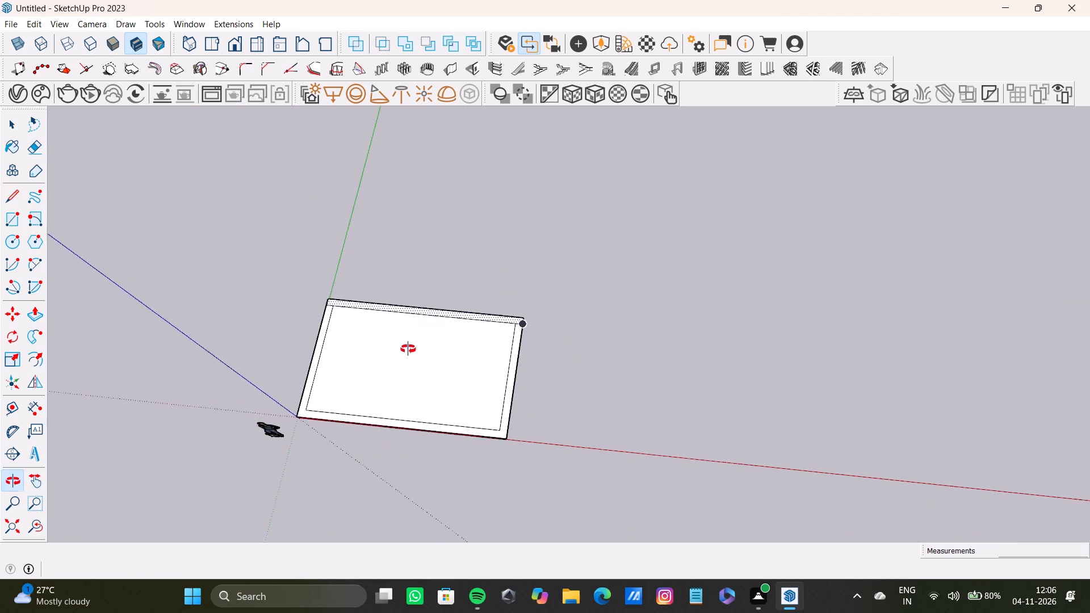
middle_click_drag(408, 349, 379, 363)
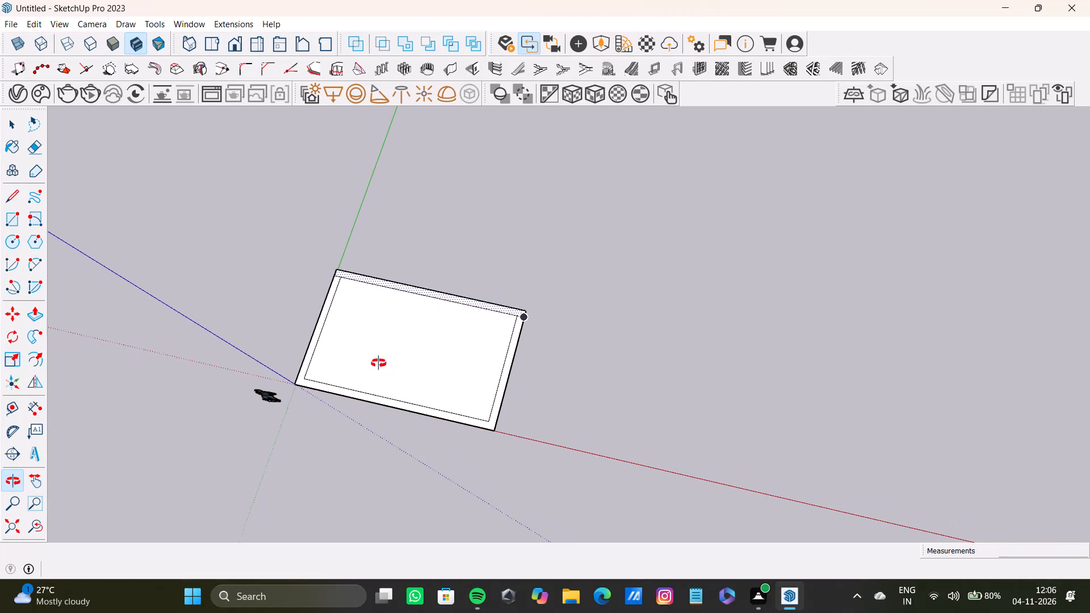
middle_click_drag(379, 363, 379, 354)
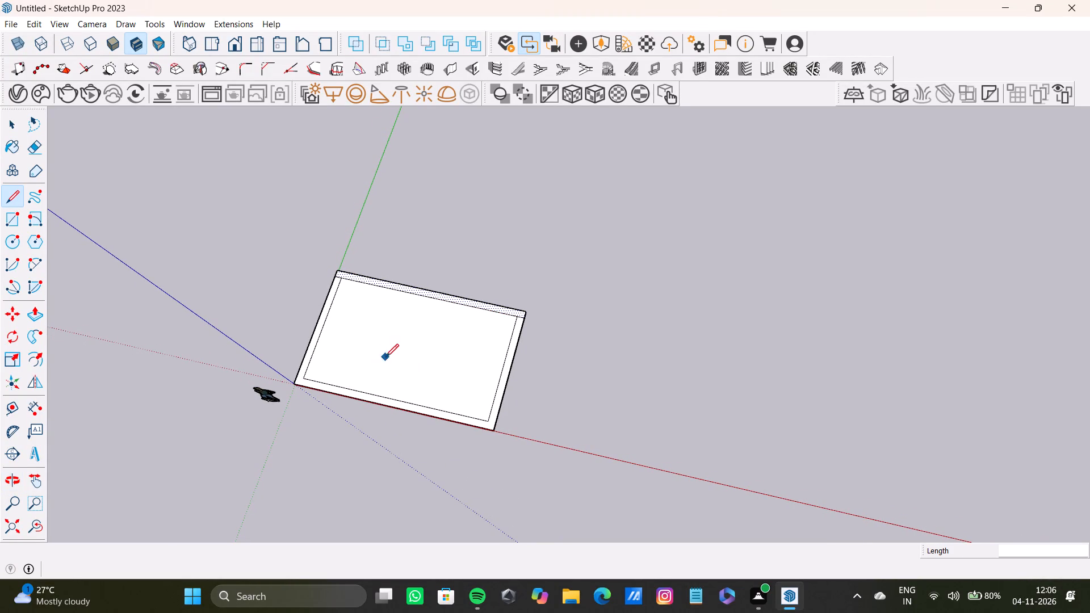
scroll(278, 397, "up", 20)
scroll(278, 397, "up", 1)
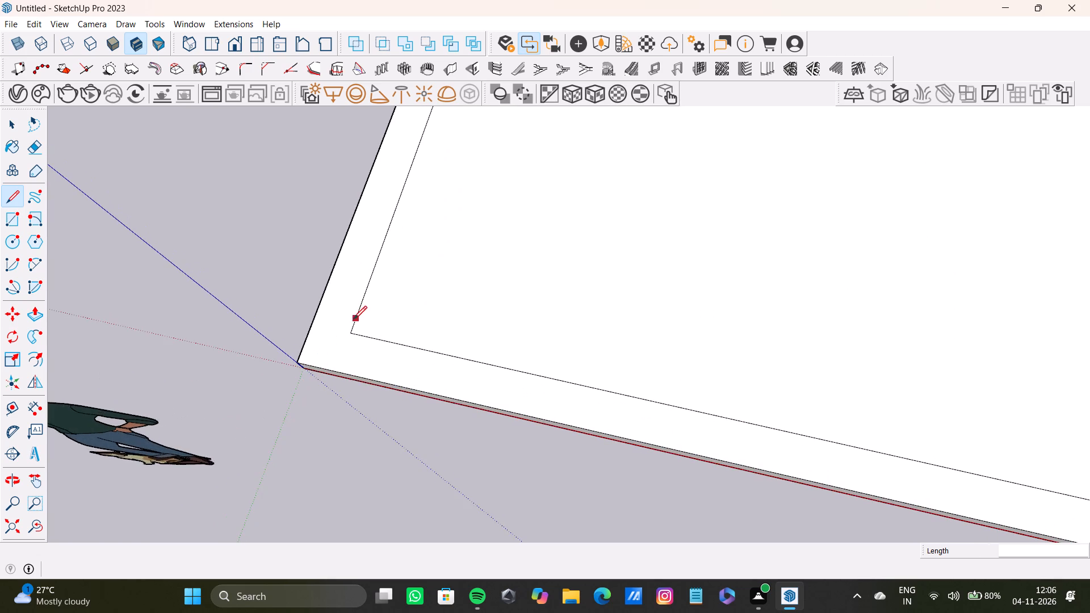
scroll(354, 319, "up", 8)
left_click(352, 340)
left_click(312, 428)
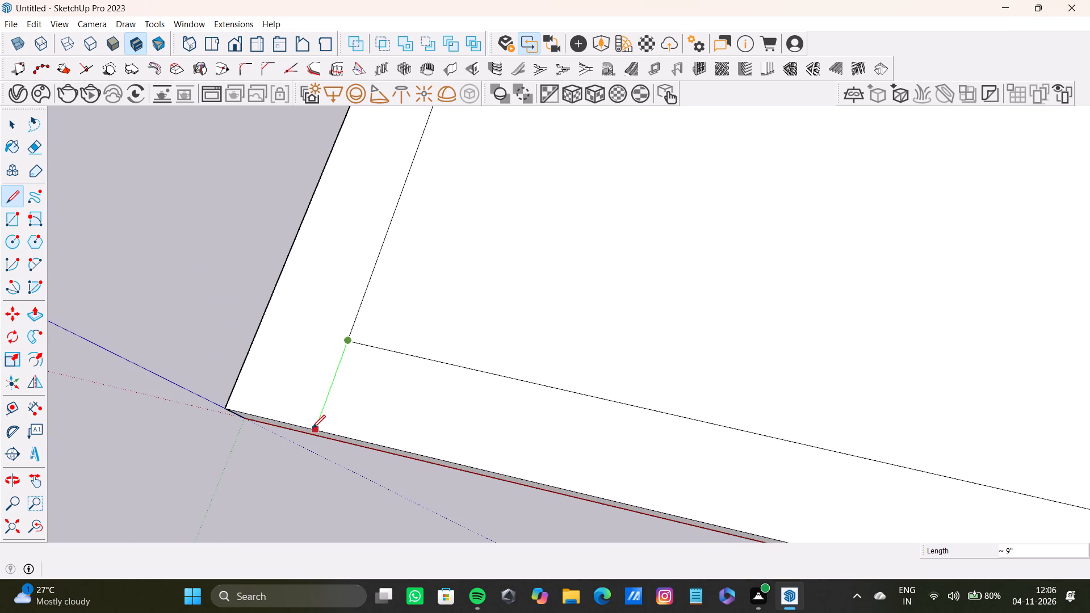
scroll(343, 409, "down", 20)
scroll(343, 409, "down", 7)
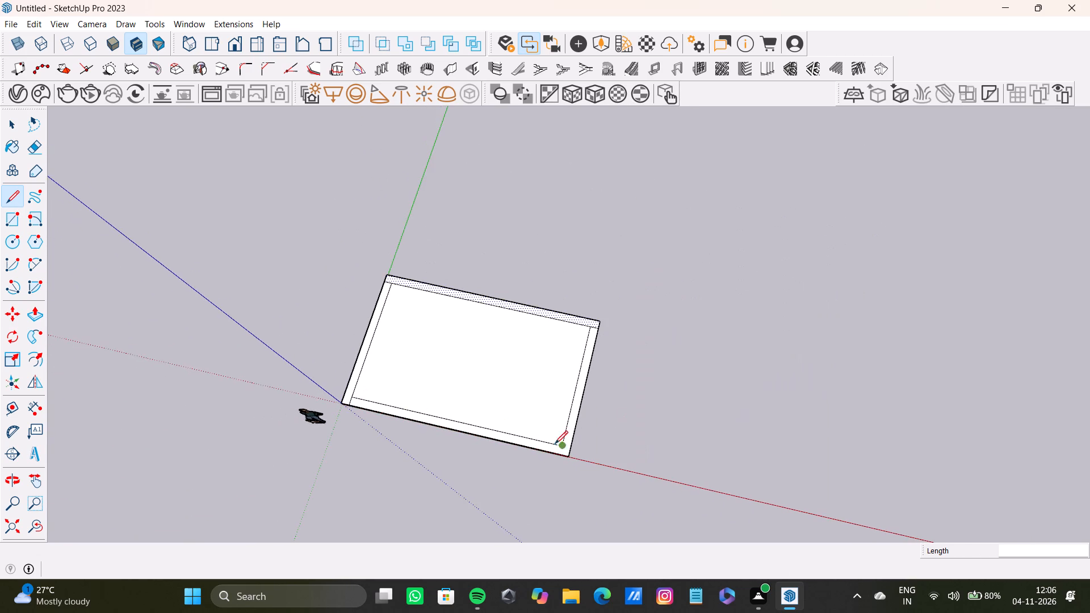
scroll(543, 448, "up", 10)
left_click(567, 445)
left_click(585, 450)
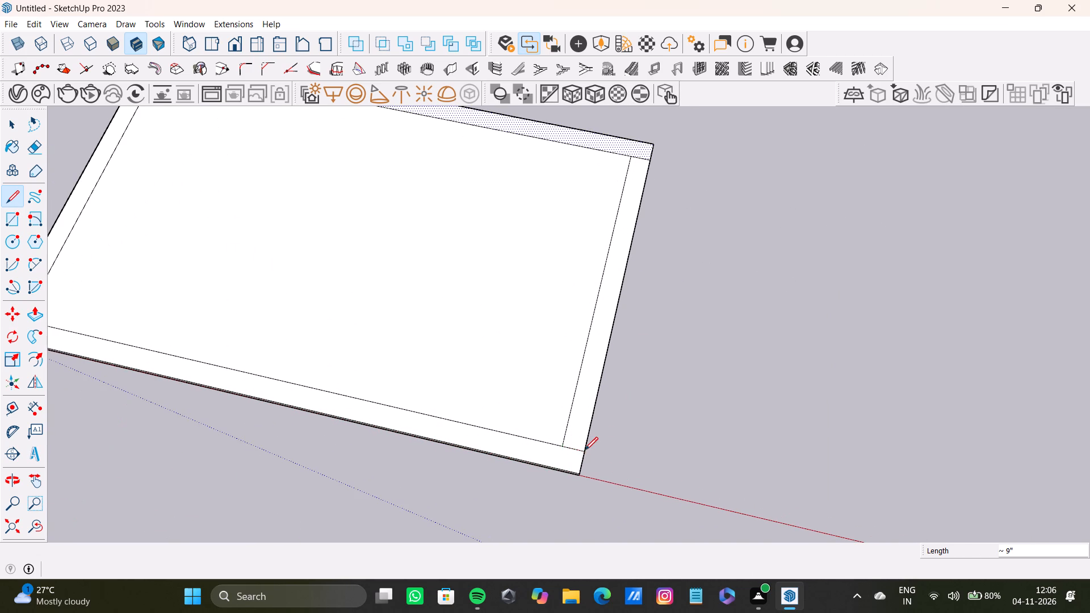
Examine the divided border strips and their corners around the slab's top face.
scroll(349, 362, "down", 10)
scroll(349, 360, "up", 1)
middle_click_drag(349, 360, 347, 401)
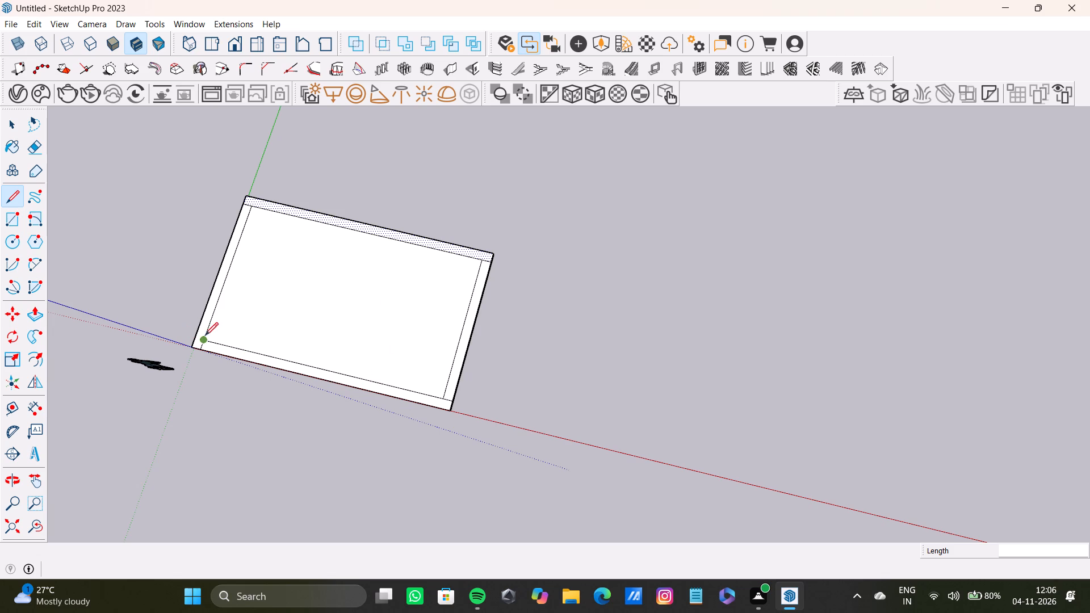
scroll(264, 215, "up", 1)
scroll(519, 284, "up", 7)
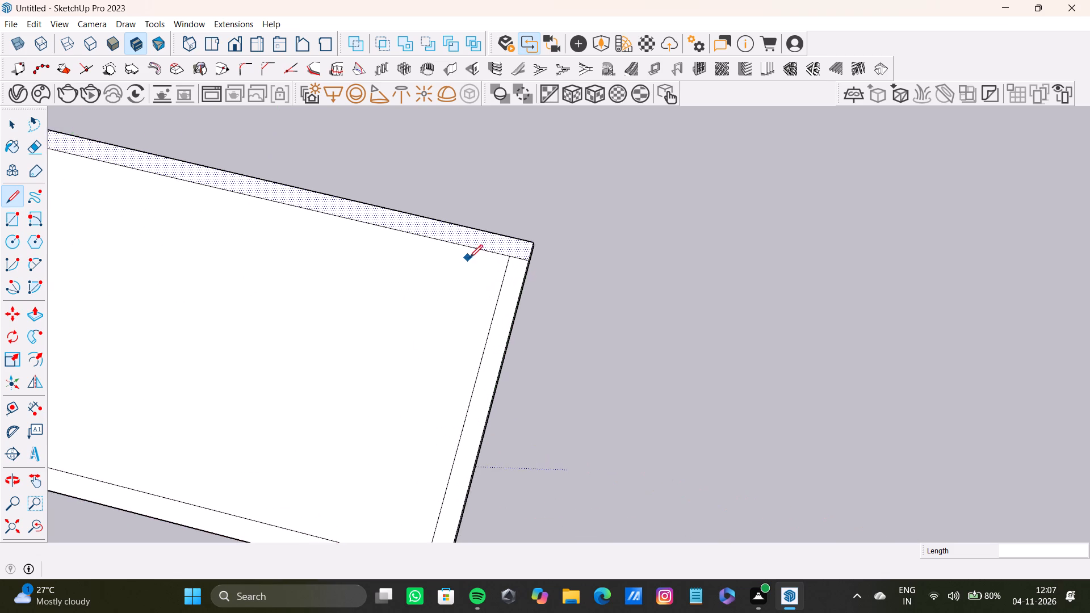
scroll(471, 258, "down", 12)
middle_click_drag(494, 283, 435, 270)
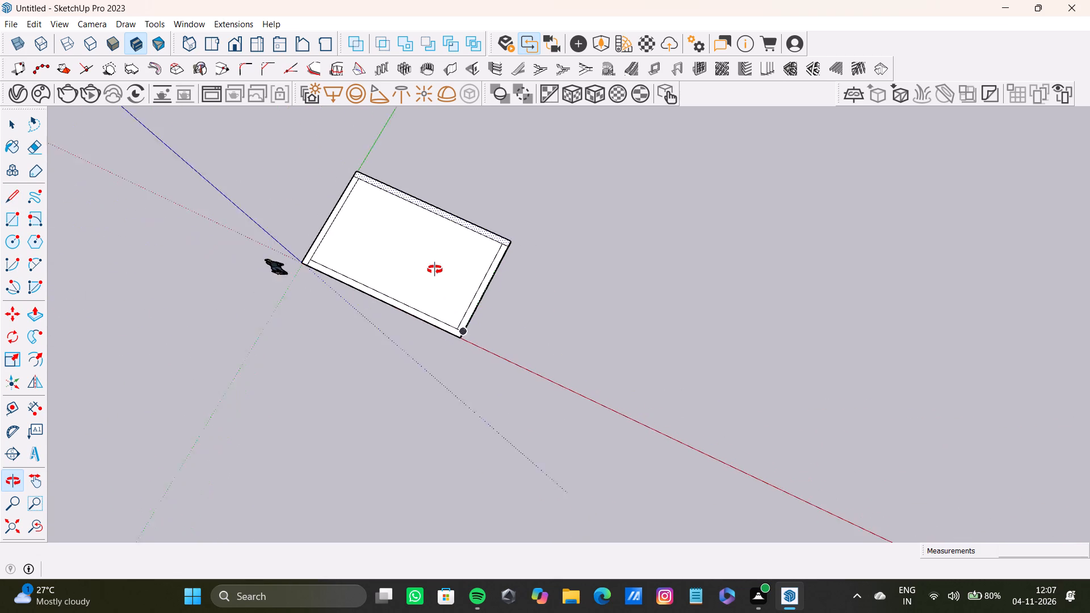
middle_click_drag(435, 270, 433, 258)
scroll(429, 363, "up", 4)
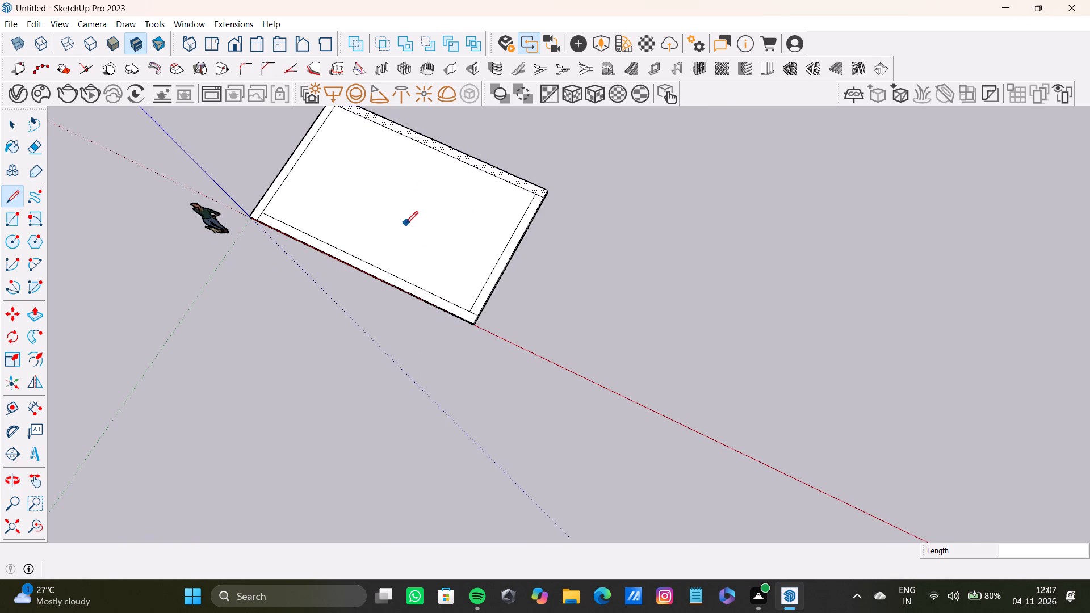
scroll(405, 226, "down", 6)
middle_click_drag(404, 226, 404, 360, "shift")
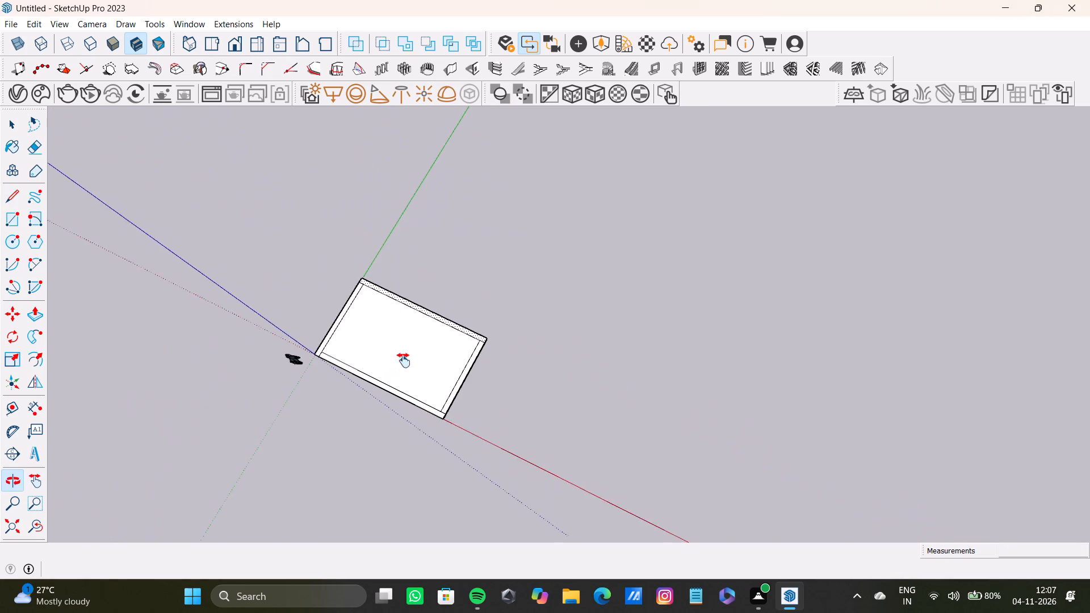
middle_click_drag(404, 360, 404, 282, "shift")
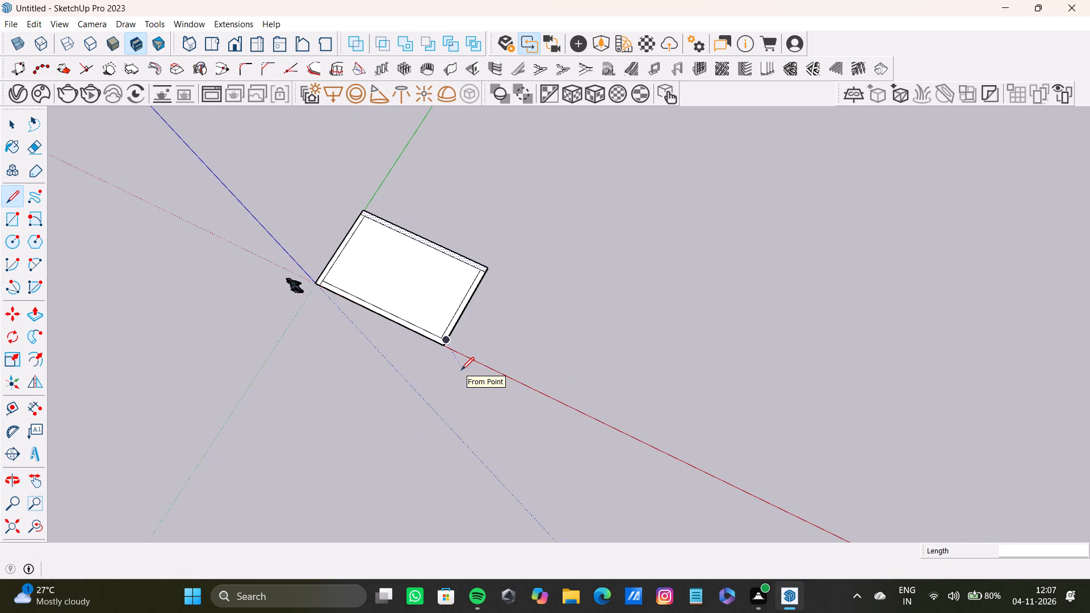
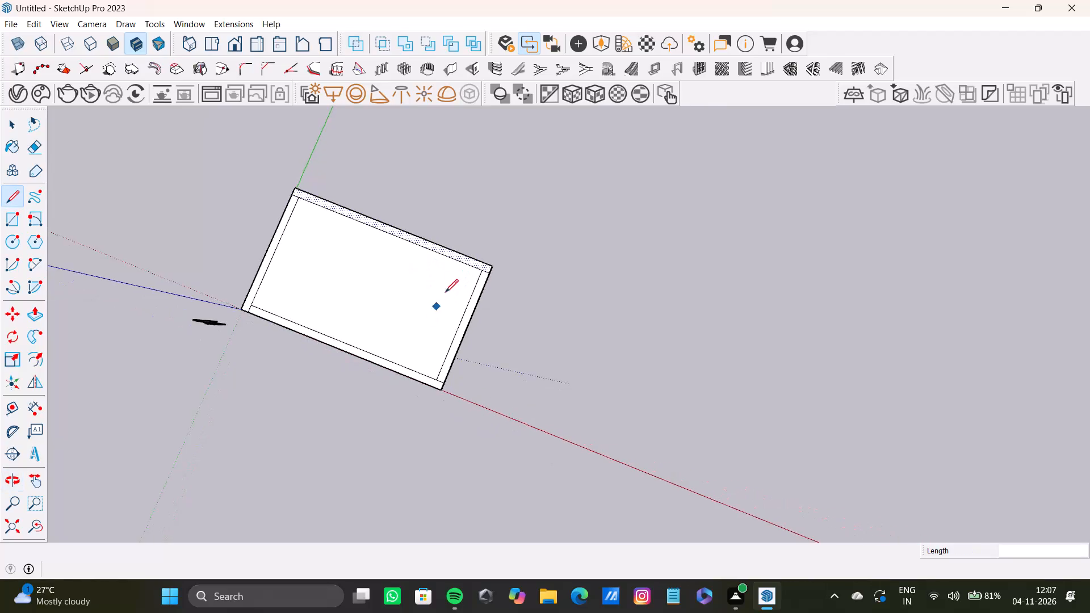
Examine the slab's top face and its divided border strips from above.
scroll(451, 282, "up", 8)
scroll(471, 269, "down", 4)
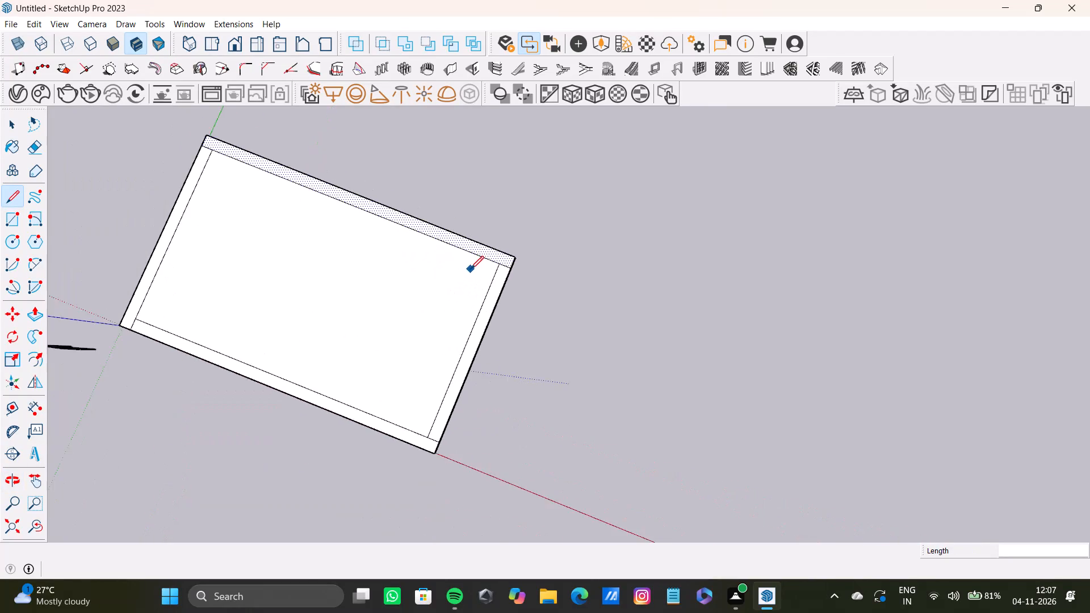
scroll(471, 269, "down", 5)
middle_click_drag(471, 268, 437, 295)
scroll(438, 295, "up", 7)
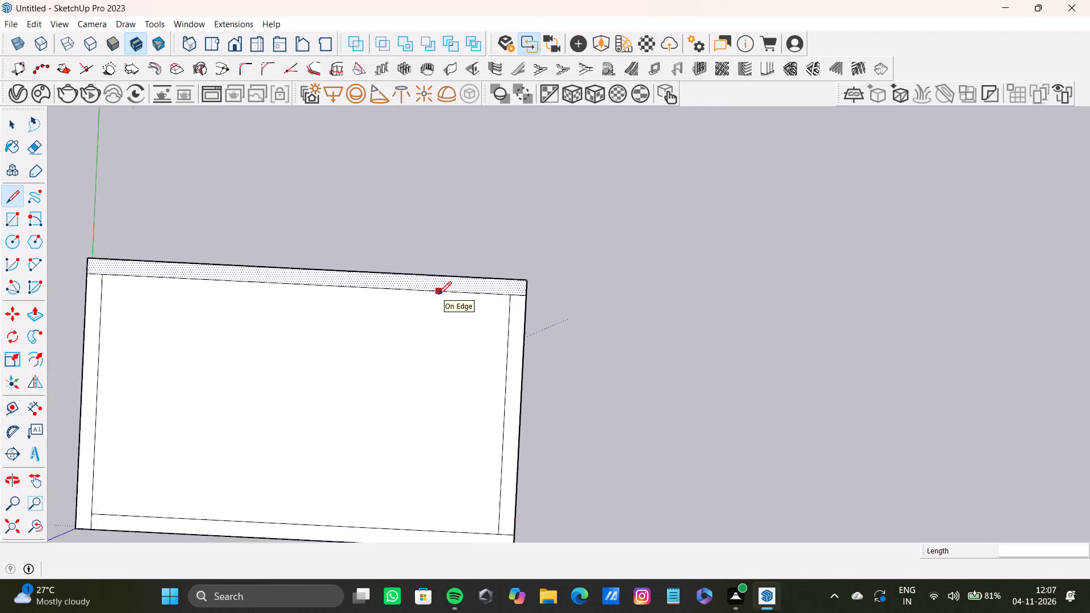
scroll(438, 295, "up", 2)
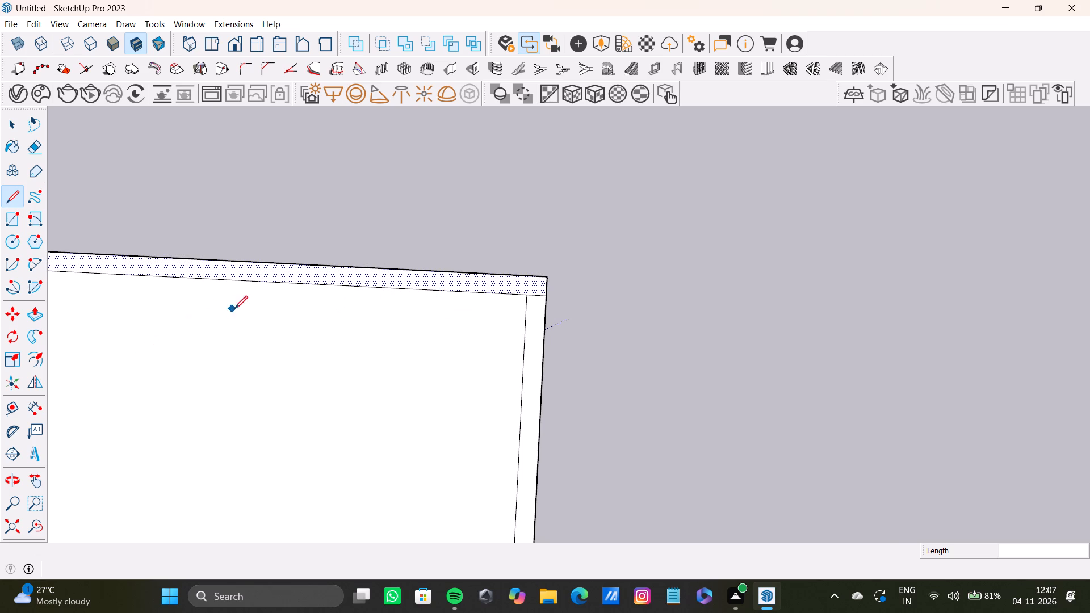
scroll(240, 310, "down", 15)
middle_click_drag(257, 404, 429, 429)
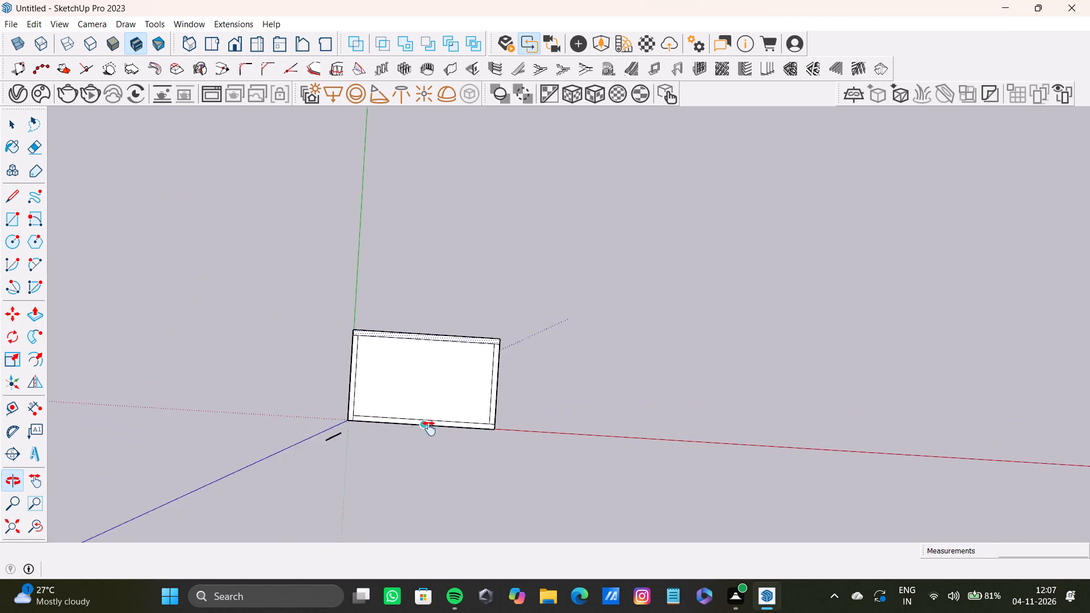
middle_click_drag(429, 429, 424, 348)
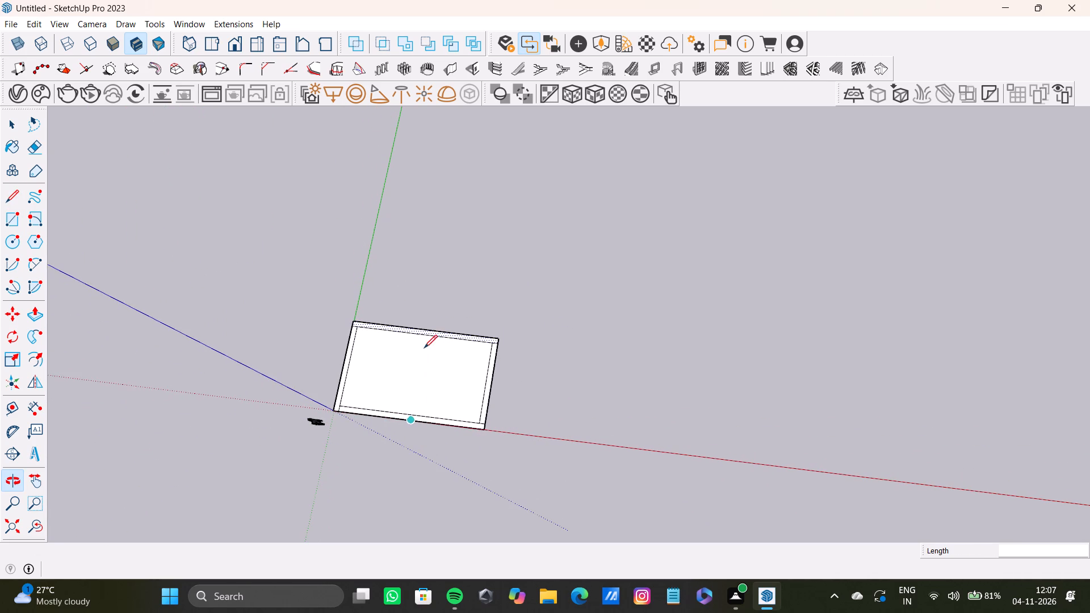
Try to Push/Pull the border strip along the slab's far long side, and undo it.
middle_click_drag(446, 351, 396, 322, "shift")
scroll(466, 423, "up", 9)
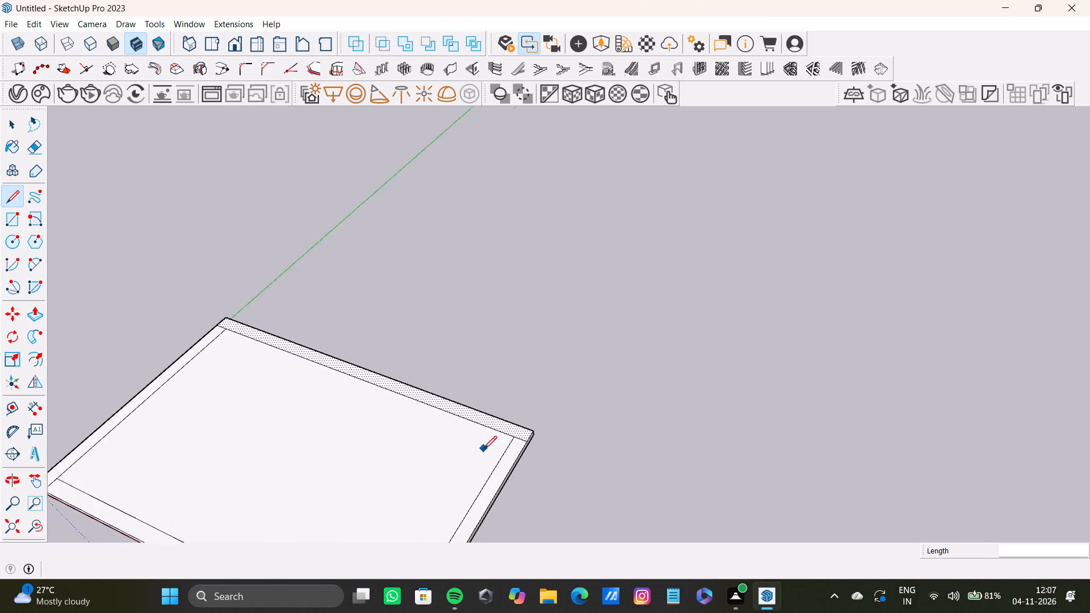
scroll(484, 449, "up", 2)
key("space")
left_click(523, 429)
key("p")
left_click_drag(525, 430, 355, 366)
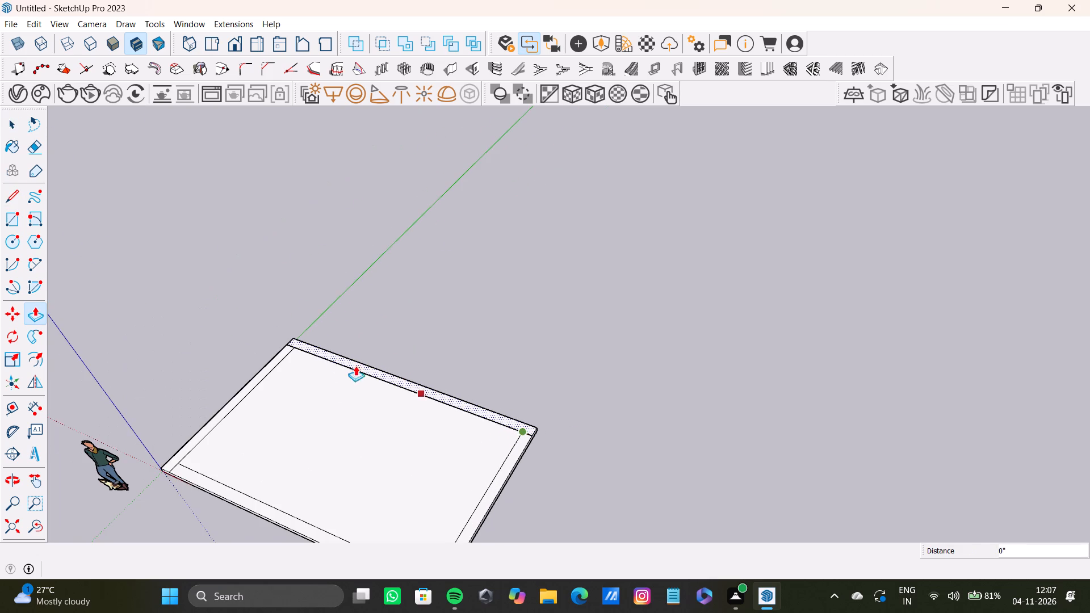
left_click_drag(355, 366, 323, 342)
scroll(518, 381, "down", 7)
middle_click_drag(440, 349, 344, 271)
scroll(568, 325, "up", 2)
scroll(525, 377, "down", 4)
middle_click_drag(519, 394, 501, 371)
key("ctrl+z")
Pull the slab's underside down about 3 7/16" with Push/Pull.
scroll(462, 417, "up", 8)
middle_click_drag(467, 417, 429, 355)
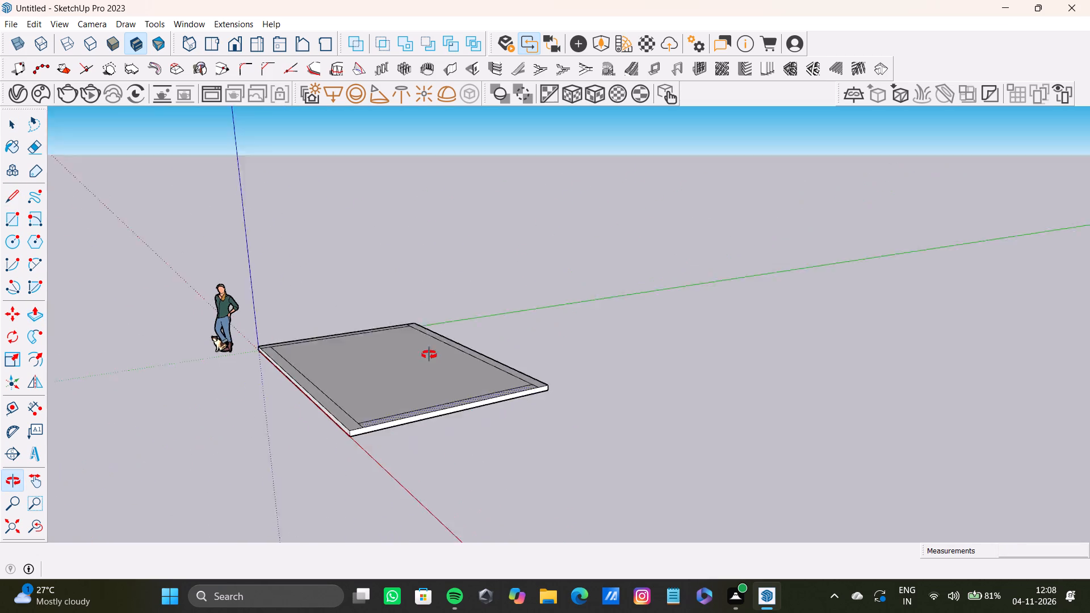
middle_click_drag(429, 355, 424, 342)
scroll(401, 391, "up", 5)
middle_click_drag(404, 405, 378, 301)
scroll(379, 313, "up", 4)
left_click_drag(377, 331, 374, 343)
scroll(374, 343, "down", 5)
middle_click_drag(374, 341, 395, 350)
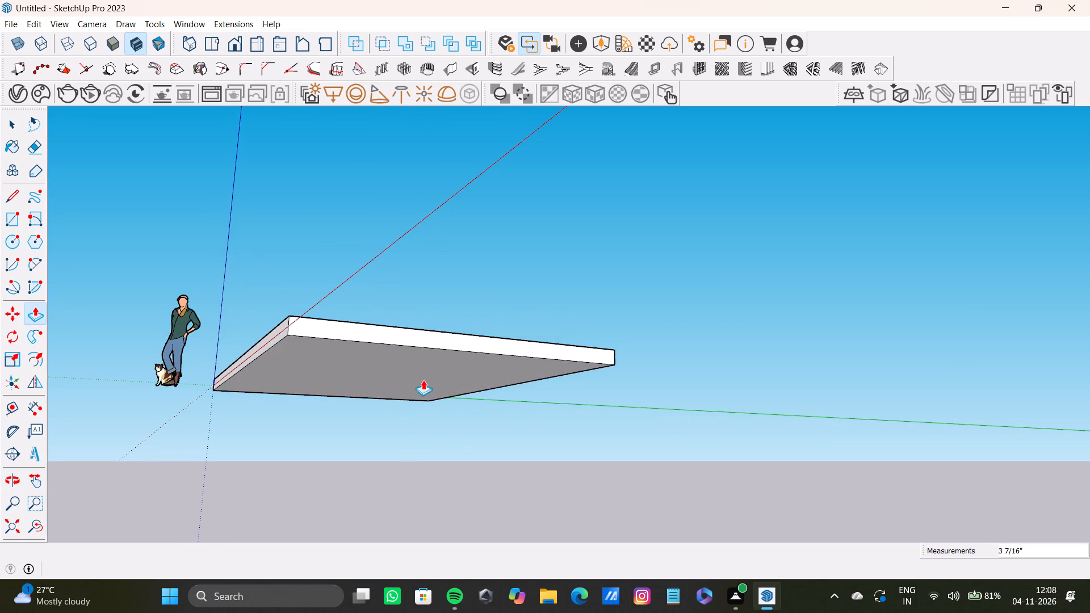
Pull the far long border strip up about 6' 5 3/4" into a wall, and raise it about another 16' 1/16".
scroll(304, 367, "down", 4)
middle_click_drag(304, 367, 328, 511)
scroll(490, 389, "up", 7)
left_click_drag(531, 393, 401, 182)
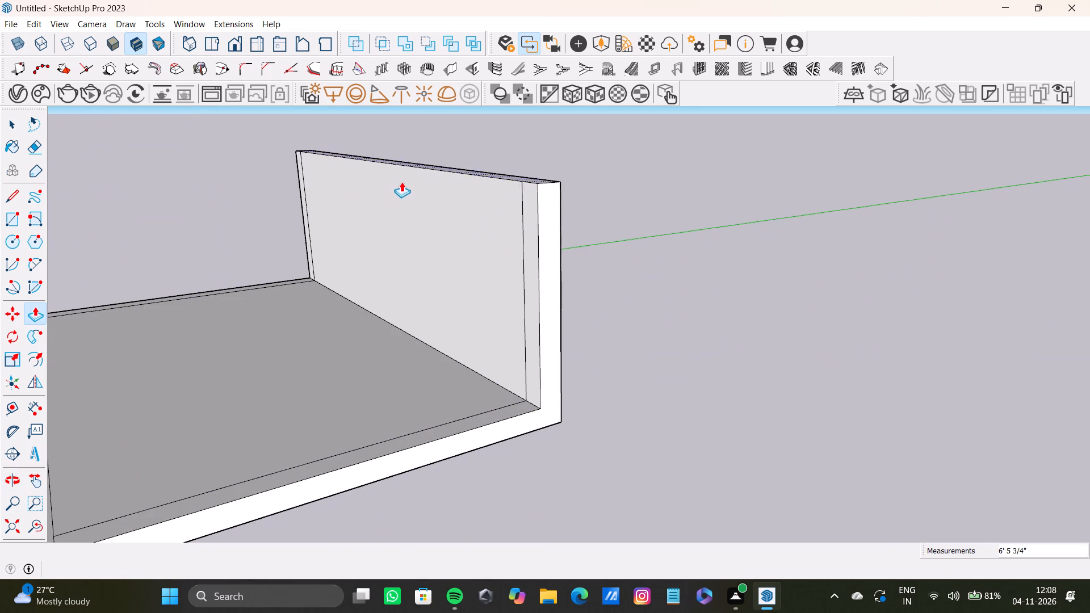
scroll(406, 187, "down", 7)
middle_click_drag(414, 230, 462, 444, "shift")
left_click_drag(510, 419, 366, 159)
scroll(386, 245, "down", 3)
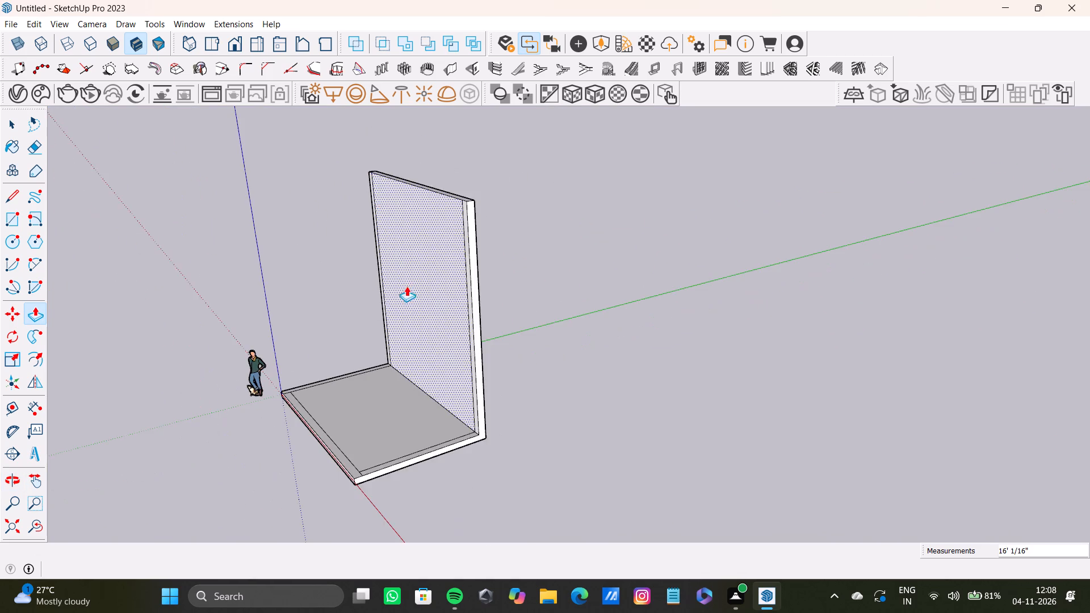
Push the long wall's top face down about 4' 3 7/16".
scroll(406, 286, "down", 2)
middle_click_drag(408, 305, 380, 299, "shift")
scroll(431, 192, "up", 4)
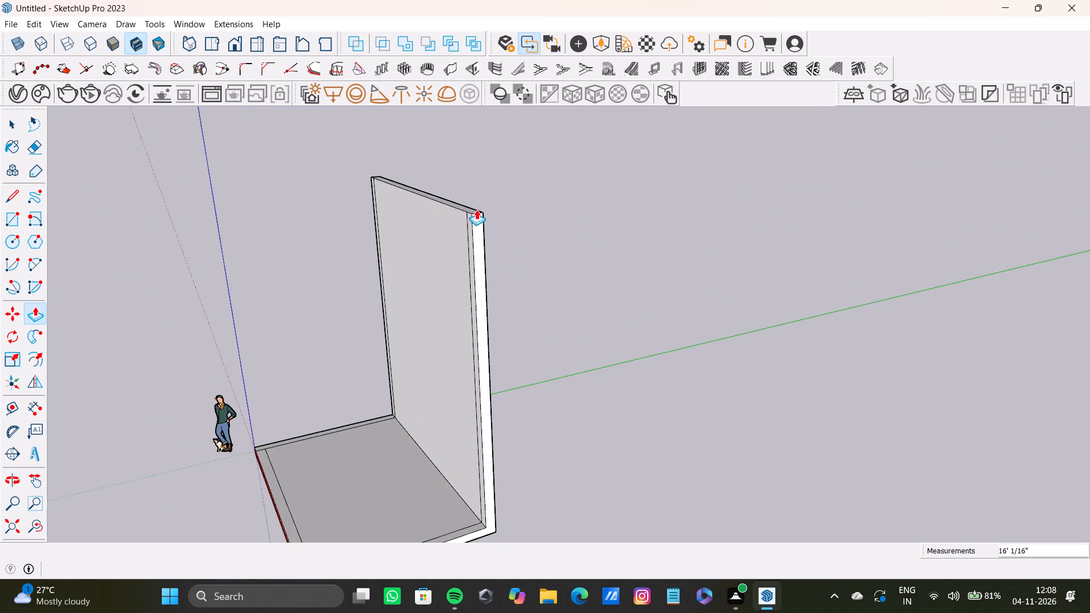
left_click_drag(476, 209, 482, 234)
left_click_drag(469, 204, 469, 218)
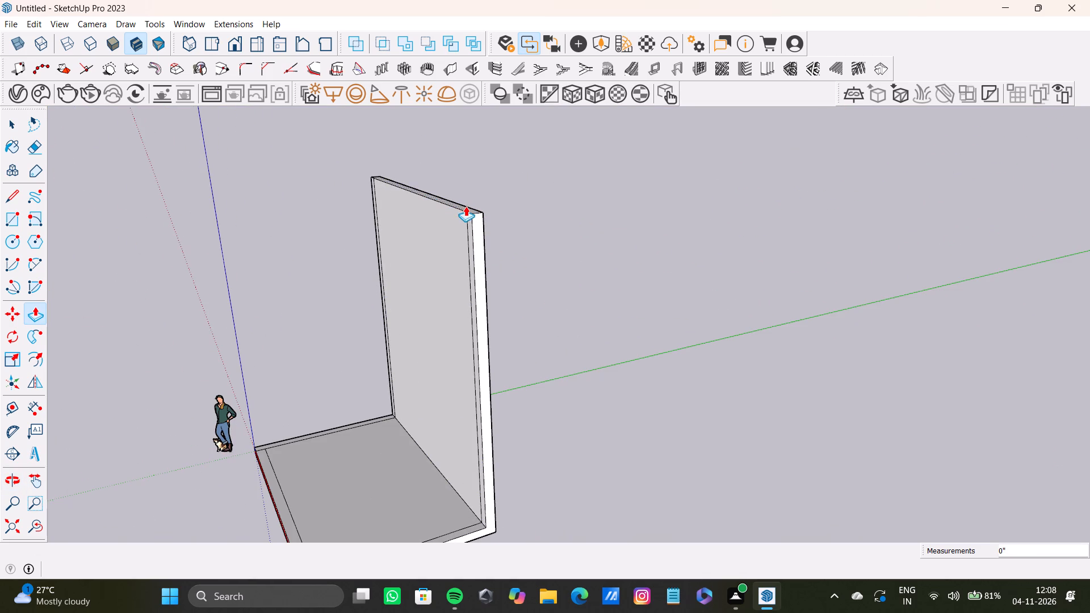
left_click_drag(468, 207, 472, 271)
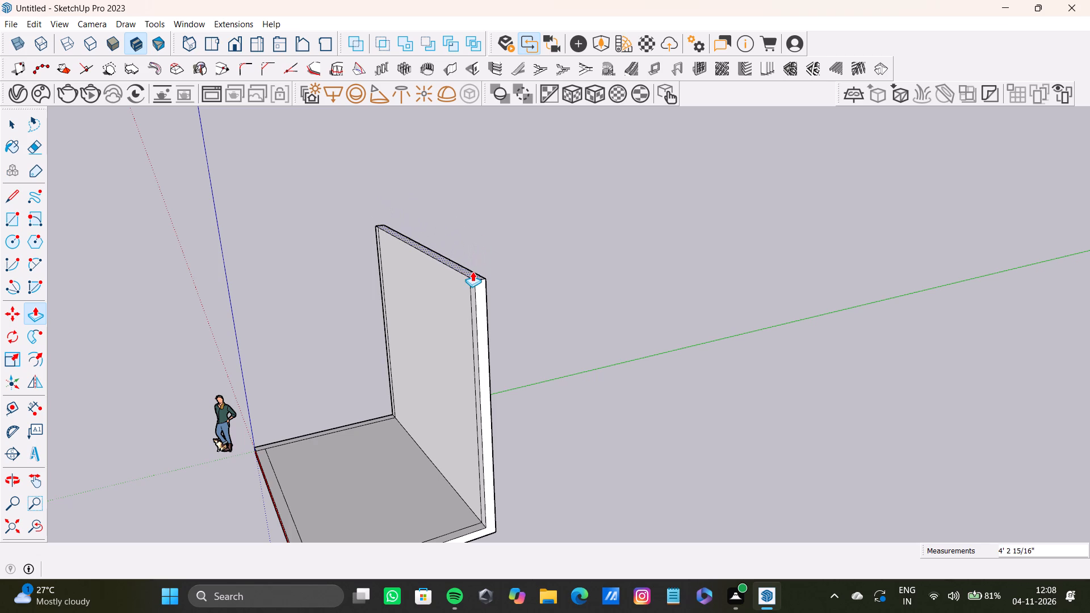
left_click_drag(472, 271, 472, 272)
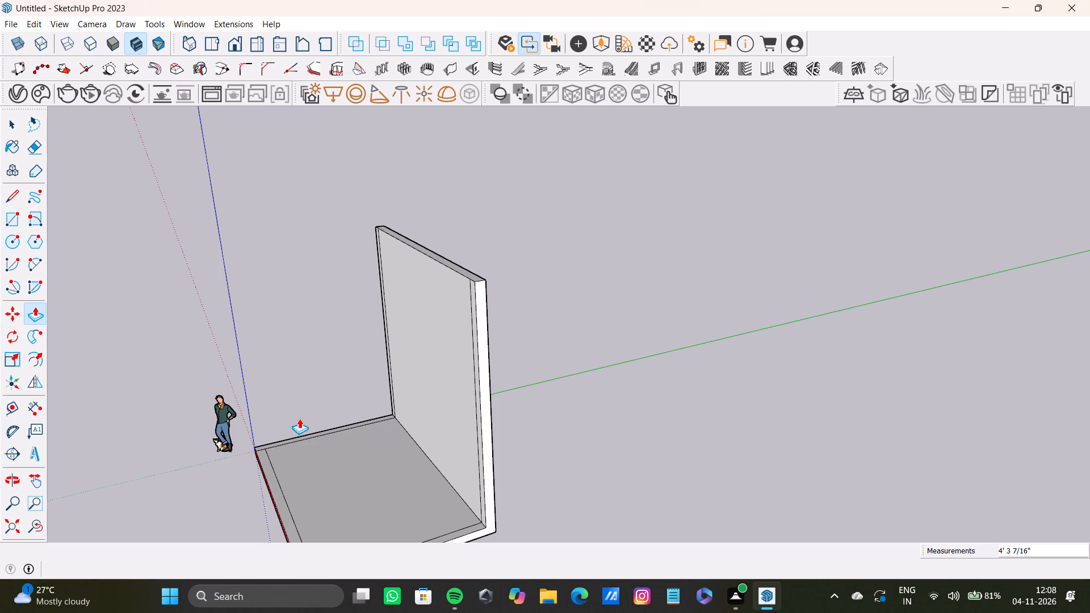
Pull the short border strip beside the origin up level with the long wall, raising it about 13' 8 3/4" in the final pull.
key("space")
scroll(300, 439, "up", 12)
left_click(304, 442)
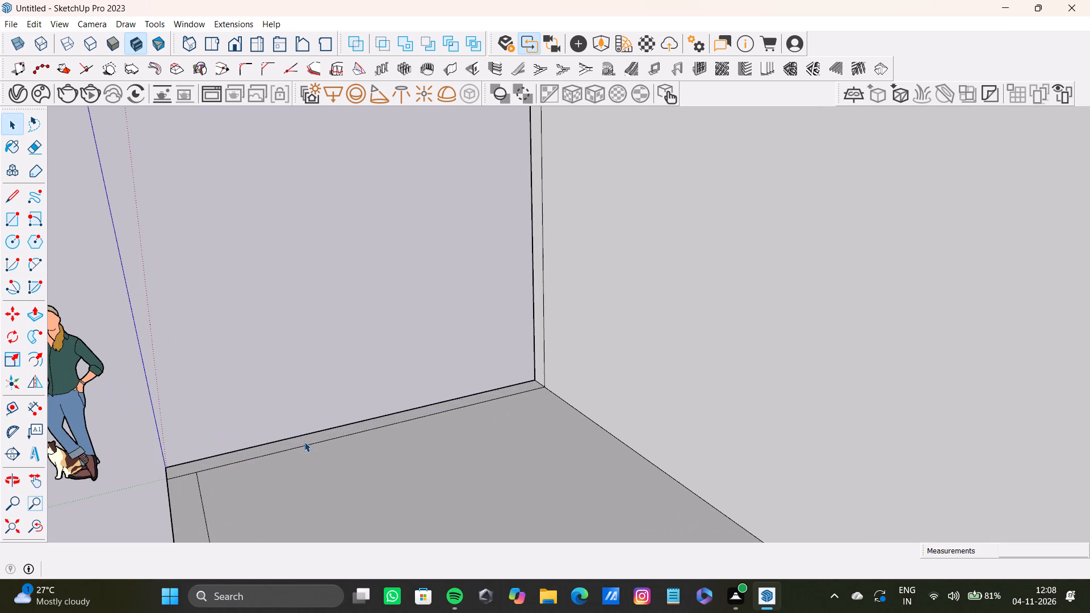
key("p")
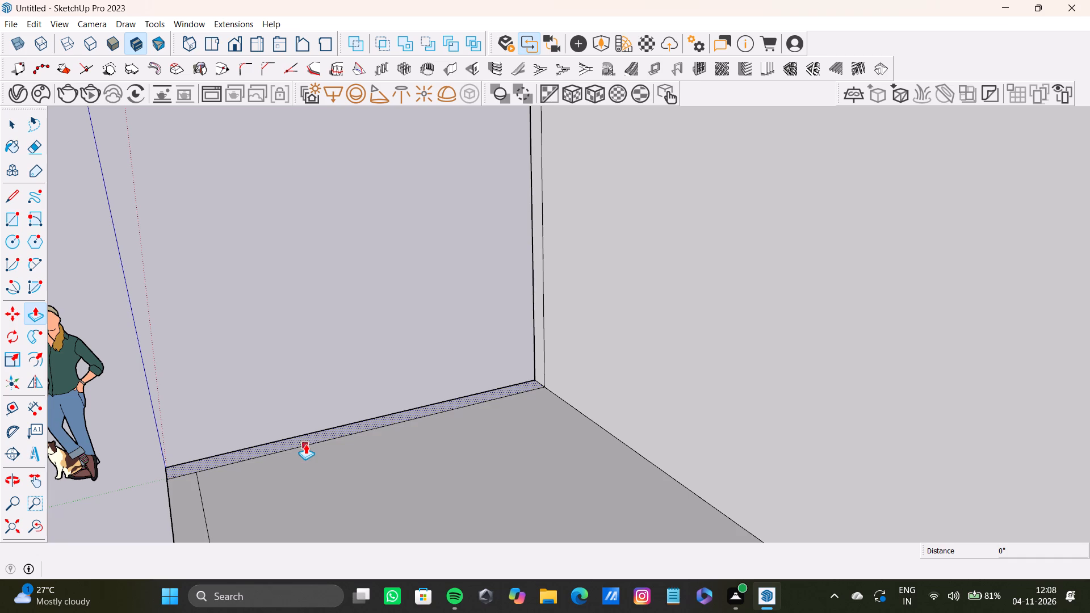
left_click_drag(313, 435, 251, 305)
scroll(385, 308, "down", 11)
middle_click_drag(385, 308, 429, 341, "shift")
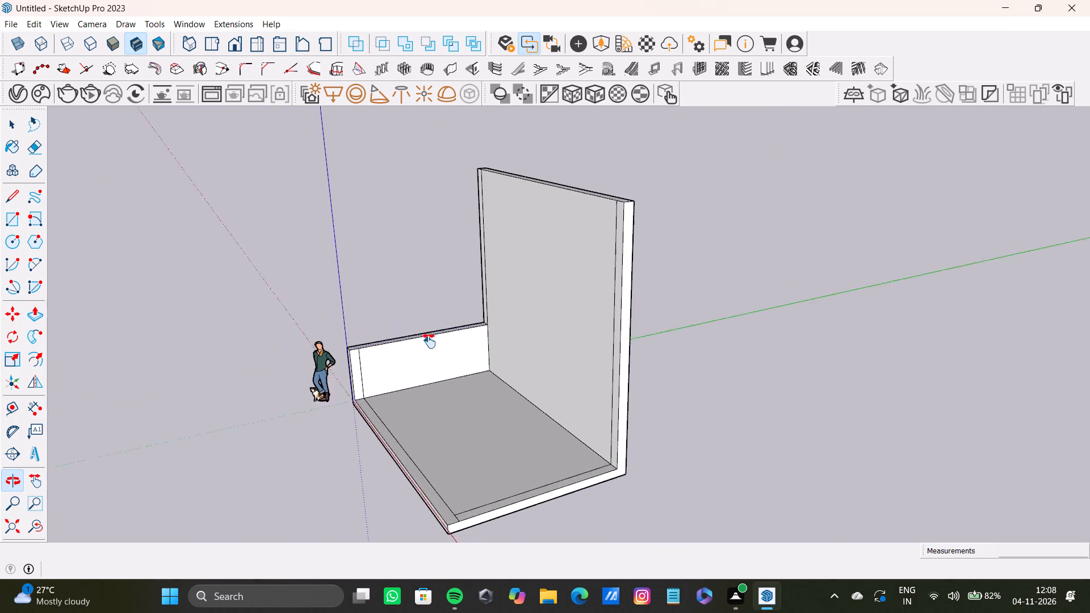
middle_click_drag(429, 341, 431, 373, "shift")
left_click_drag(417, 360, 487, 203)
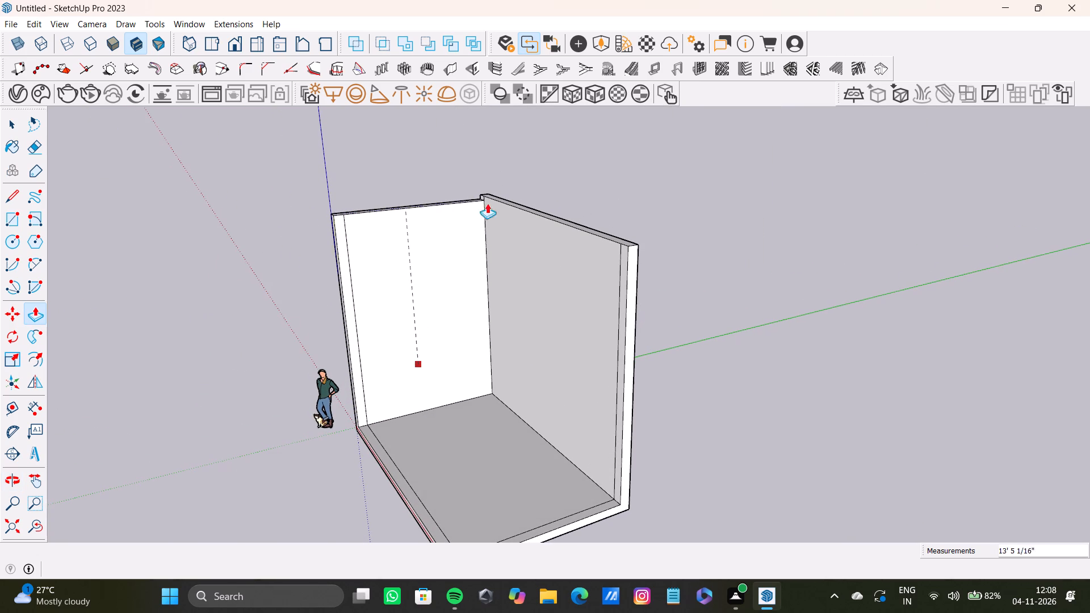
left_click_drag(487, 203, 503, 199)
Delete the seam edge between the two walls' top faces at their shared corner.
scroll(369, 318, "down", 4)
middle_click_drag(405, 335, 469, 410)
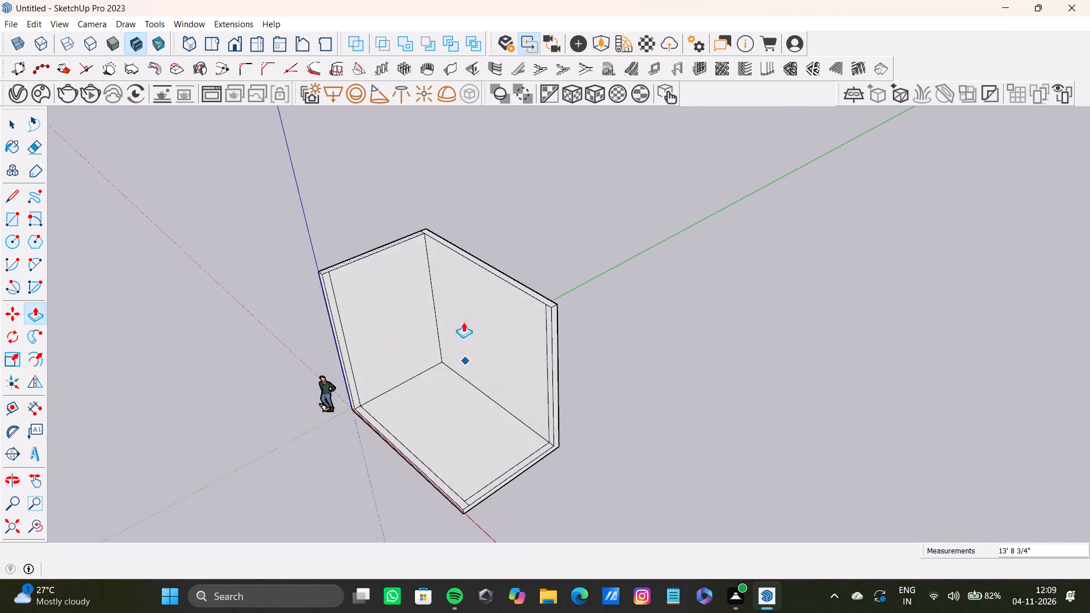
scroll(391, 207, "up", 15)
key("space")
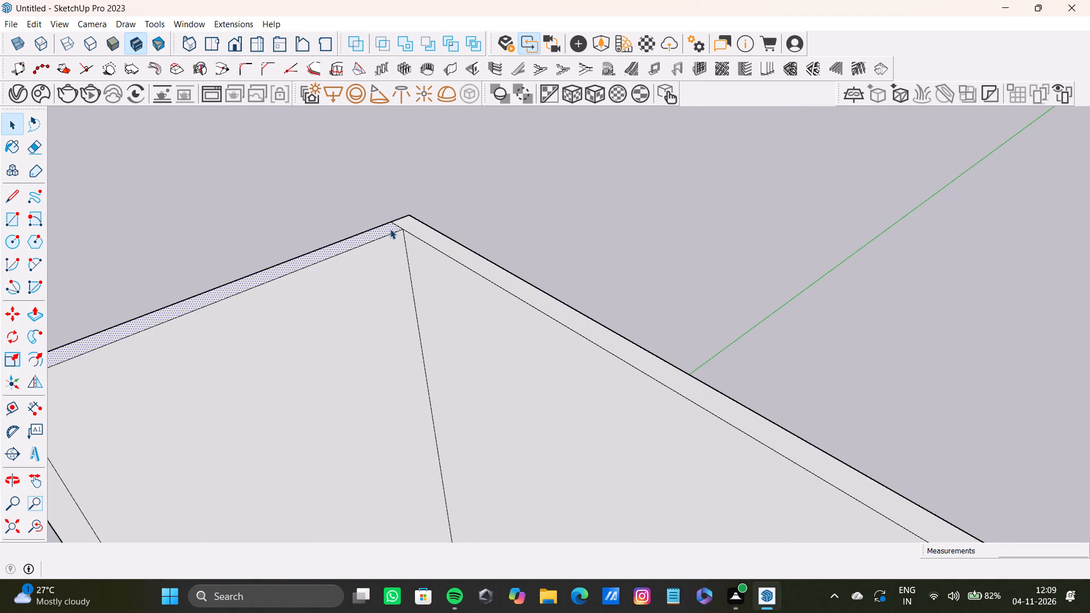
left_click(396, 223)
key("Delete")
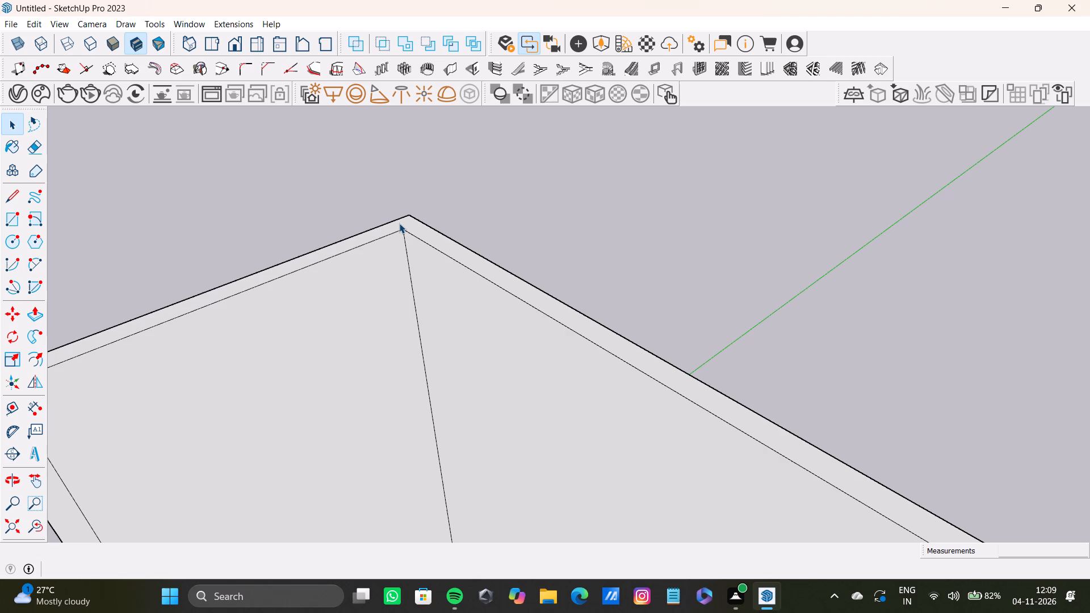
Push the joined top face of both walls down about 2' 10 3/8" with Push/Pull.
scroll(214, 352, "down", 18)
scroll(278, 371, "up", 1)
middle_click_drag(278, 374, 278, 375)
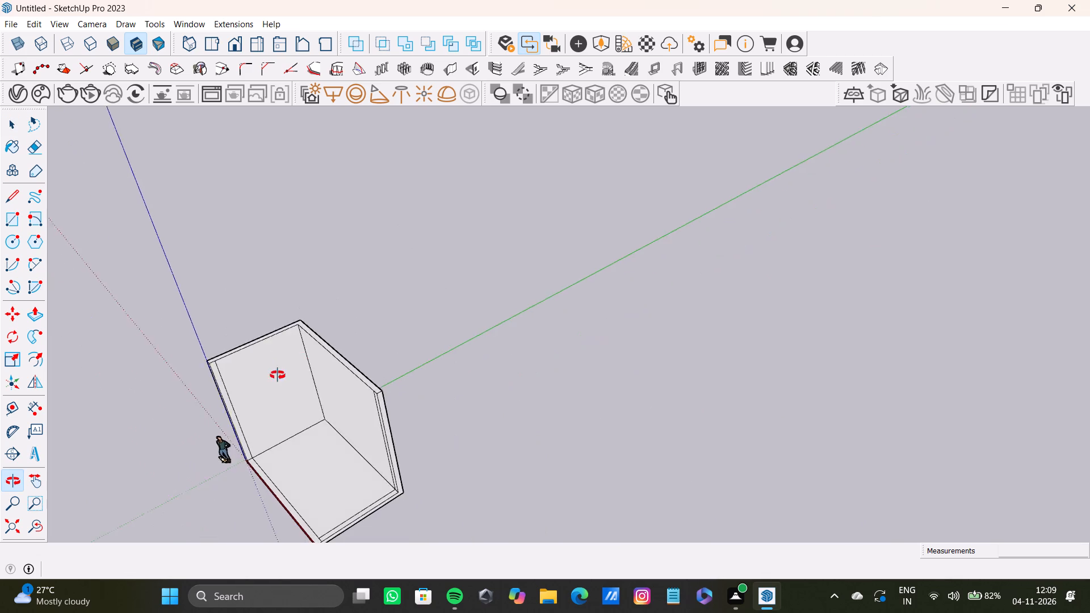
middle_click_drag(278, 375, 265, 362)
scroll(250, 401, "up", 5)
scroll(257, 450, "down", 10)
middle_click_drag(258, 451, 246, 482)
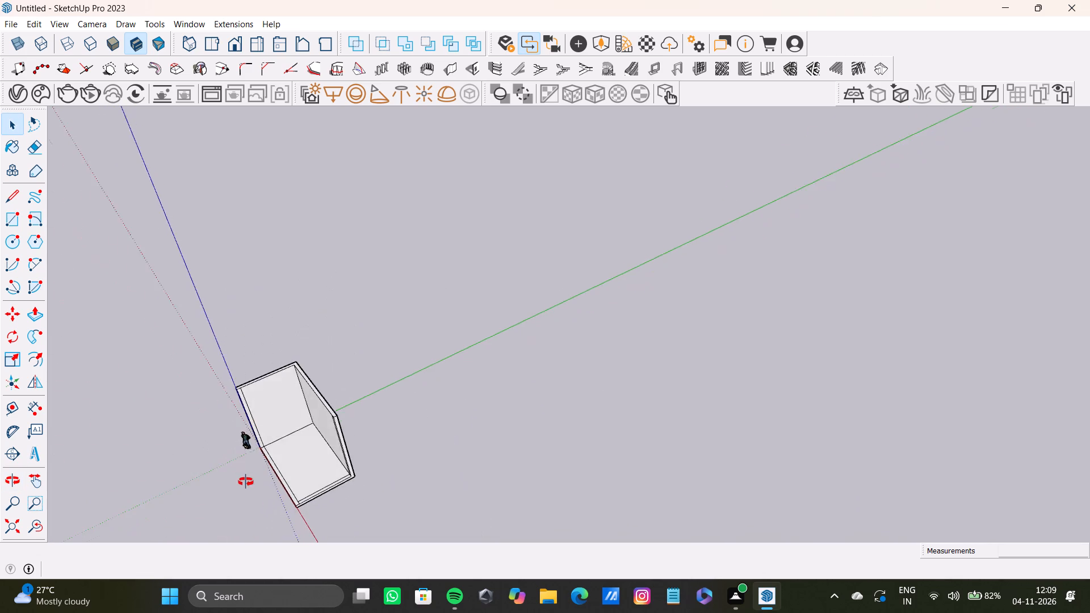
middle_click_drag(246, 482, 315, 474)
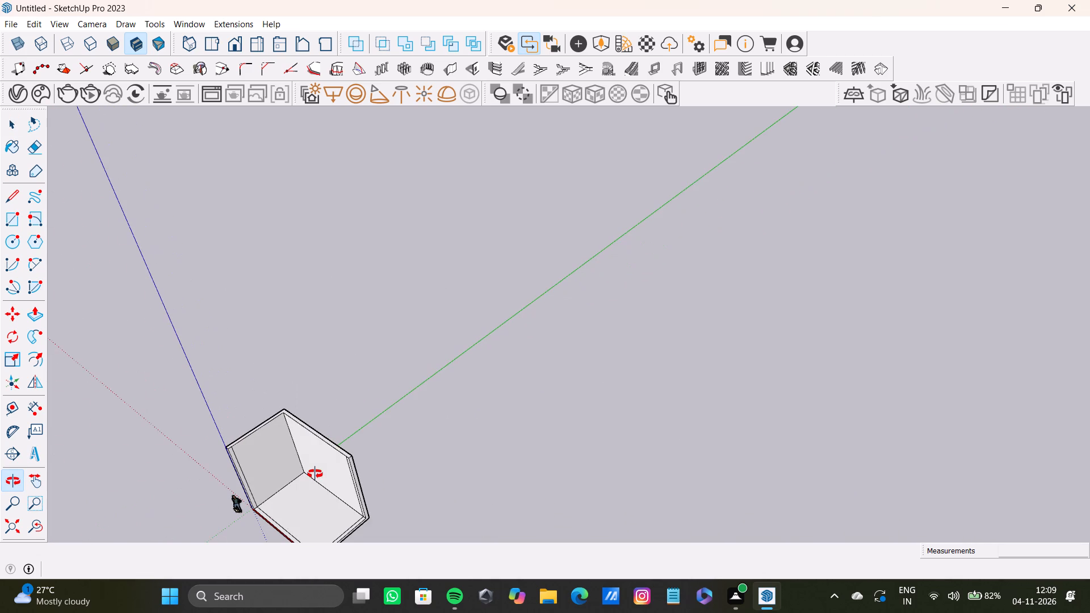
middle_click_drag(315, 474, 316, 474)
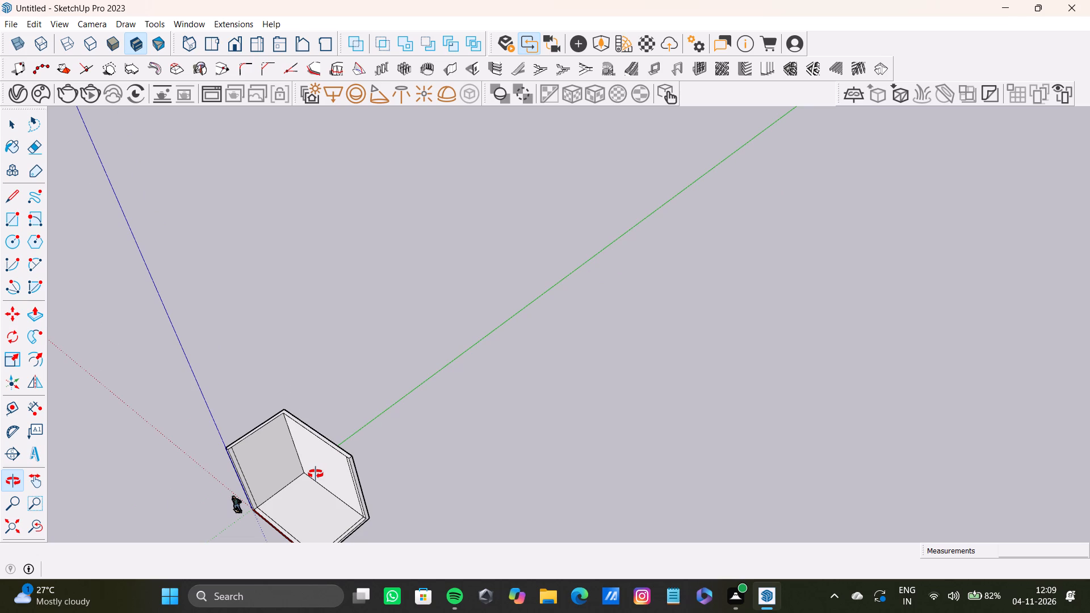
middle_click_drag(316, 474, 327, 437)
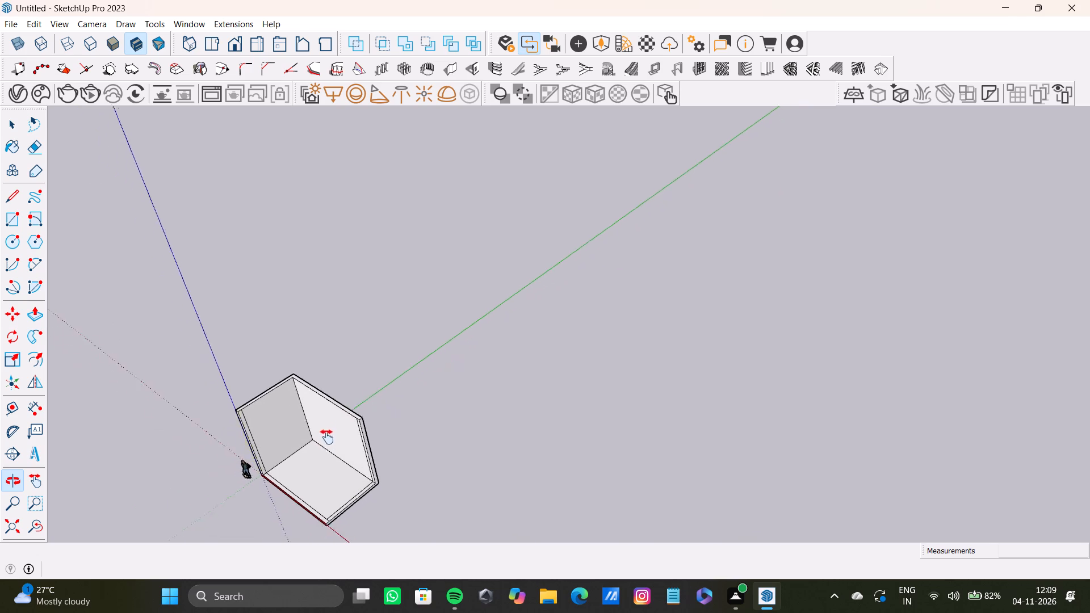
middle_click_drag(327, 437, 336, 405)
scroll(286, 363, "up", 12)
left_click(276, 351)
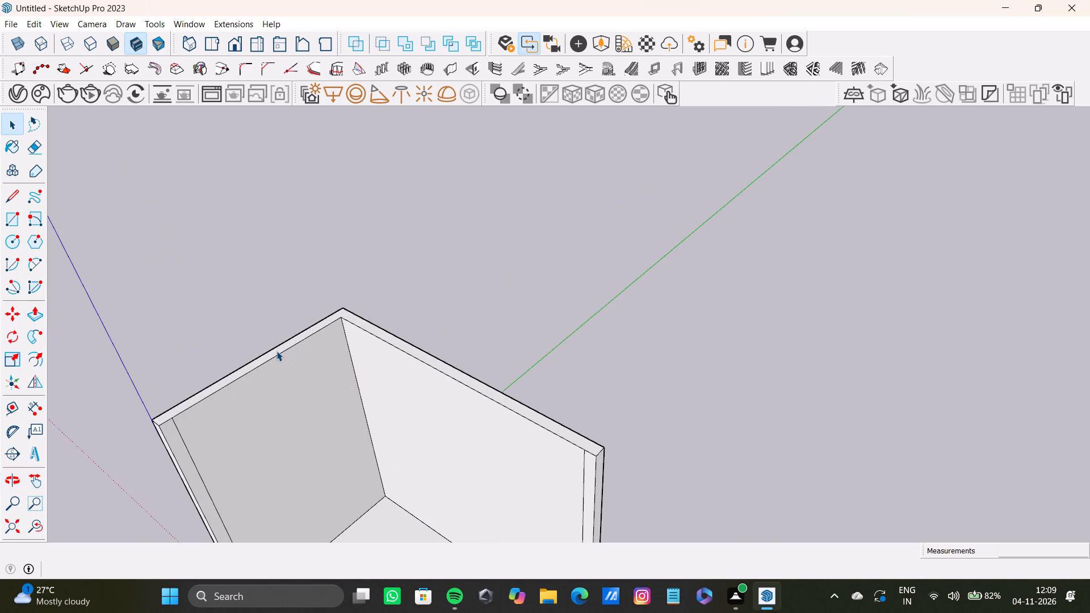
key("p")
left_click_drag(278, 352, 284, 363)
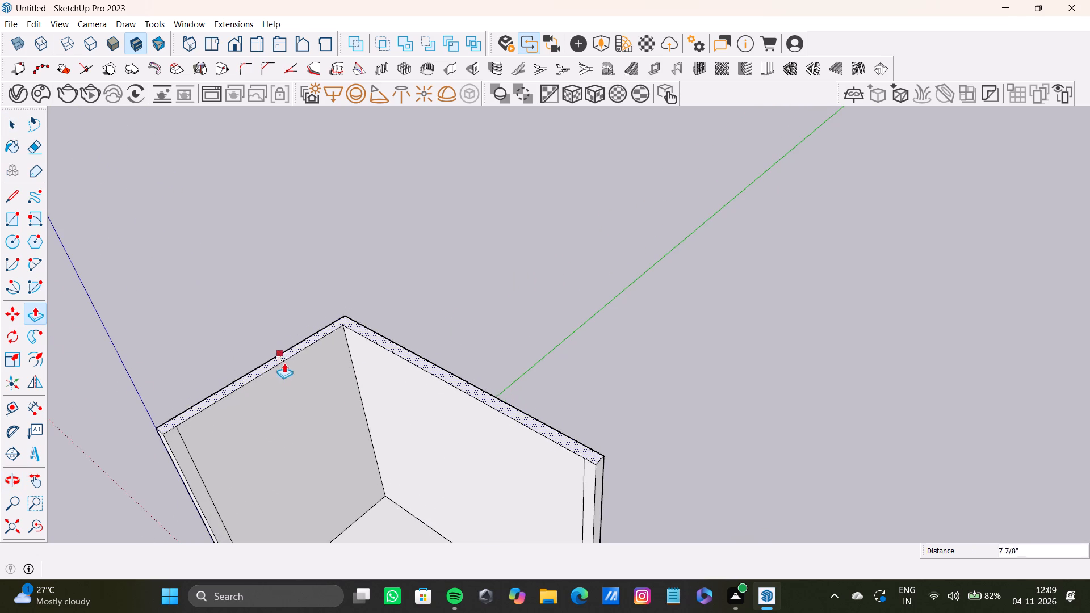
left_click_drag(284, 363, 290, 389)
scroll(290, 392, "down", 6)
middle_click_drag(320, 444, 400, 162)
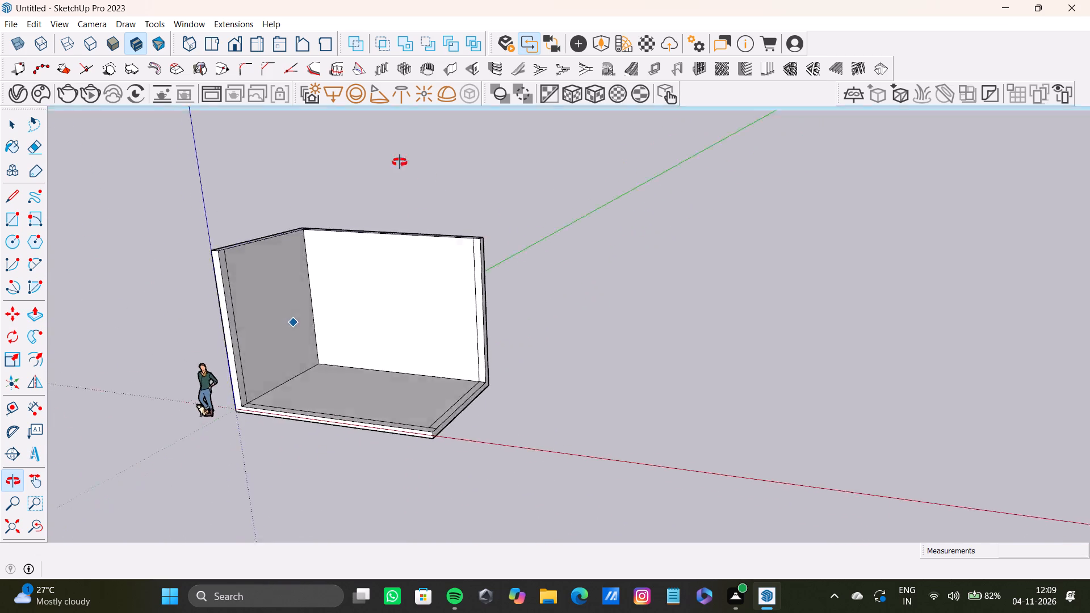
middle_click_drag(400, 162, 370, 148)
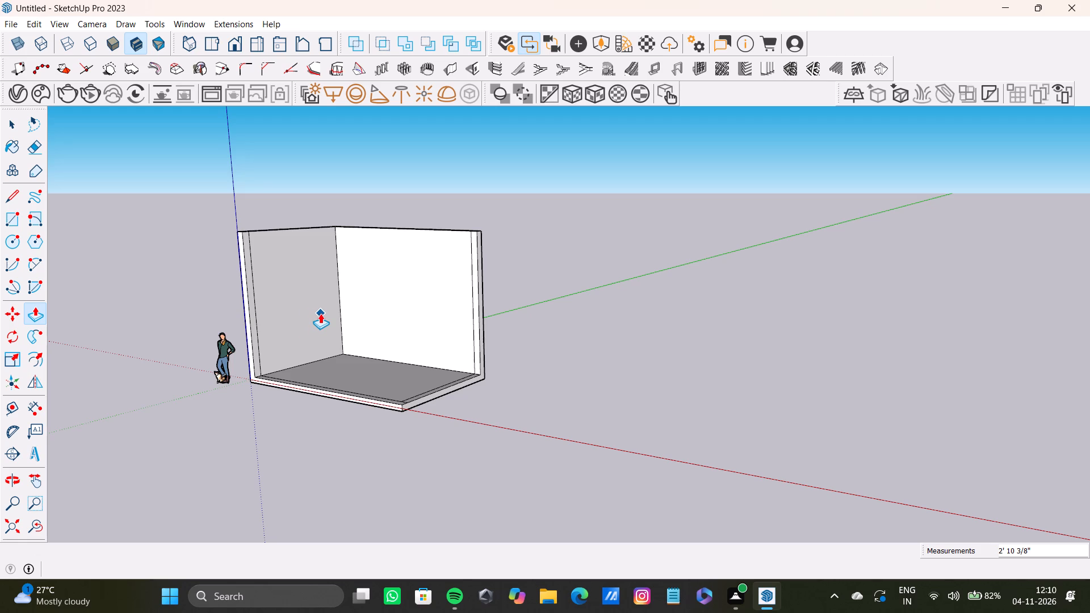
key("space")
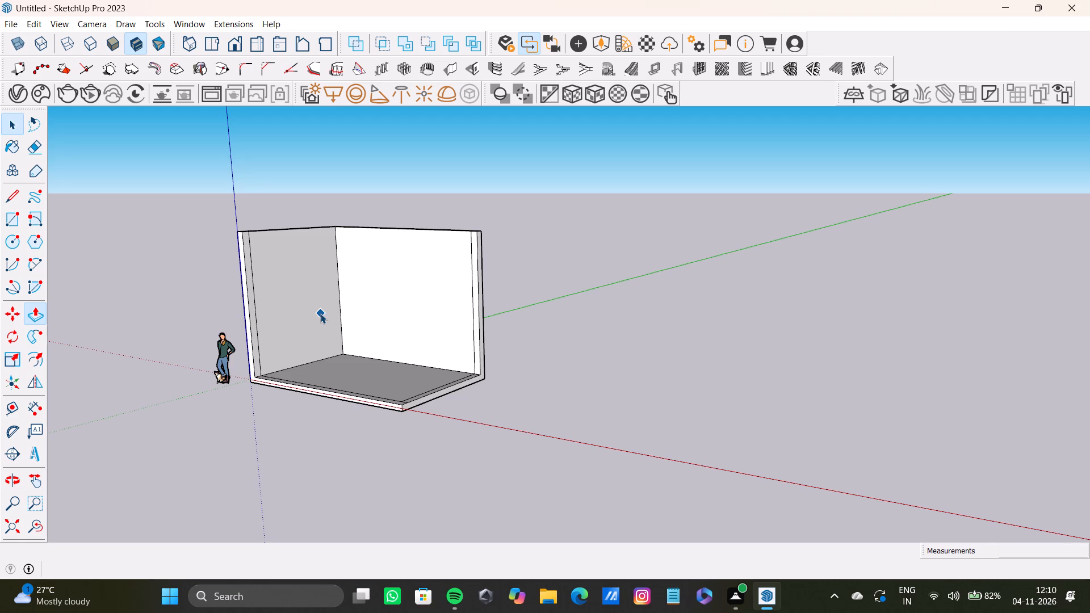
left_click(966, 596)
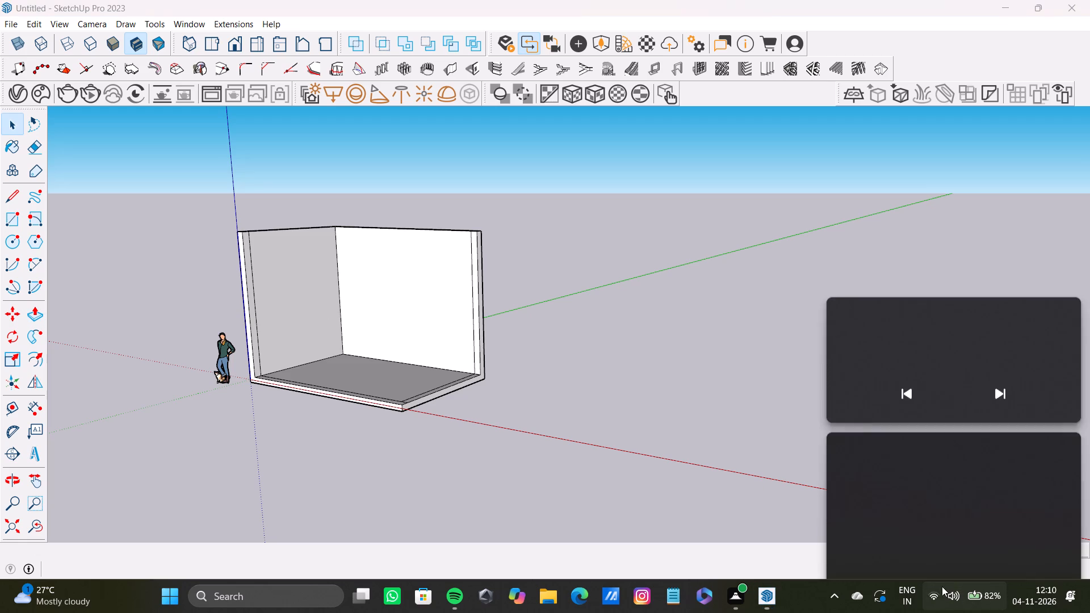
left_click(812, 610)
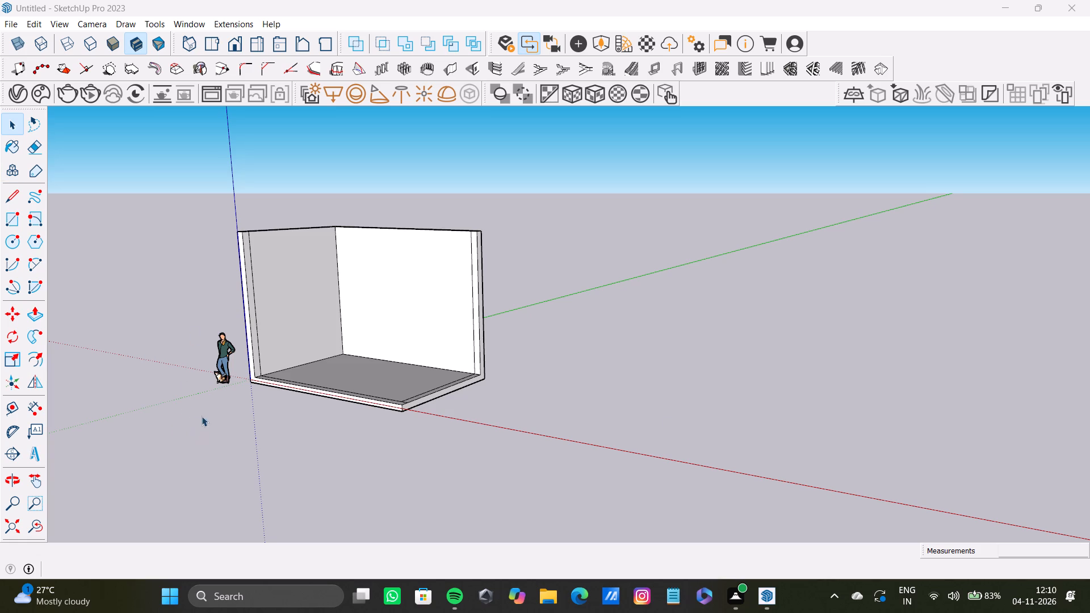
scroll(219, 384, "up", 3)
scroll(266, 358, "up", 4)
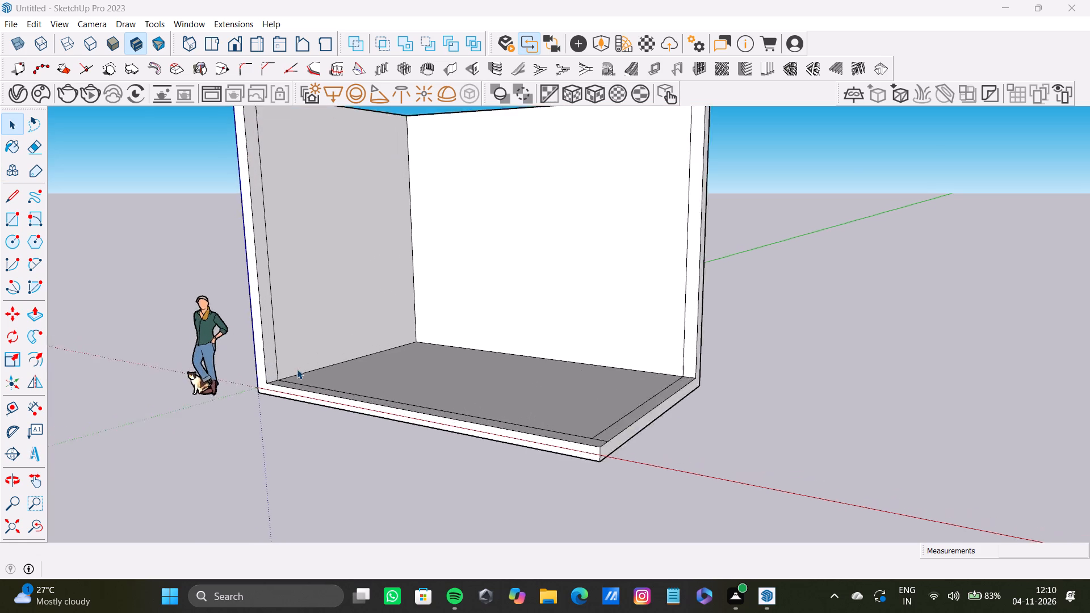
Move the L-shaped front face of the slab and short wall, with its edges, inward from the origin corner by about 4 13/16".
scroll(297, 369, "up", 13)
scroll(305, 372, "down", 12)
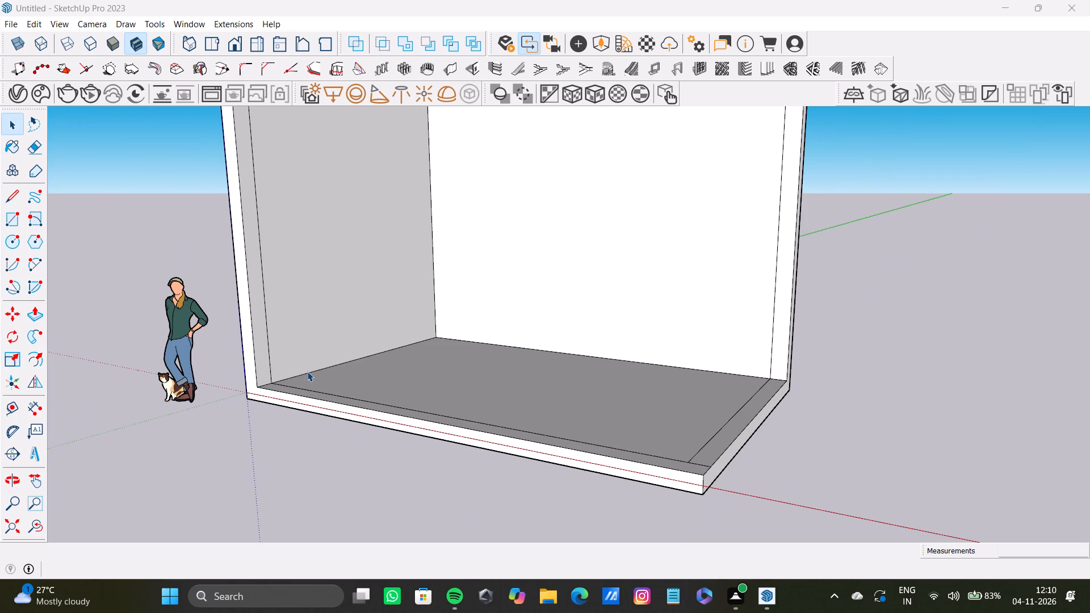
scroll(261, 364, "up", 8)
double_click(242, 368)
scroll(242, 398, "down", 3)
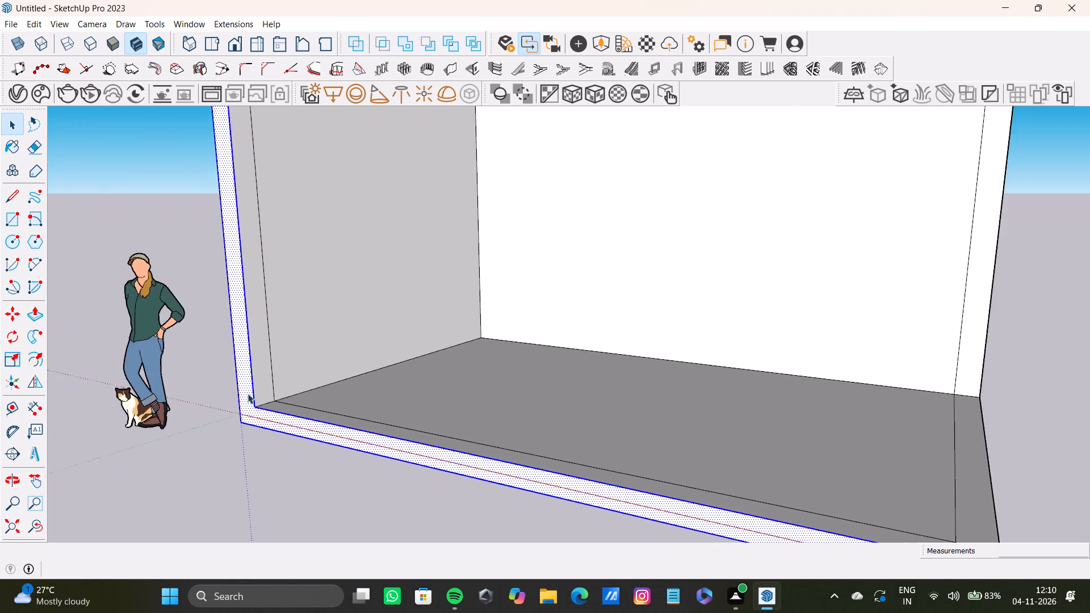
scroll(248, 393, "down", 5)
middle_click_drag(253, 396, 299, 475)
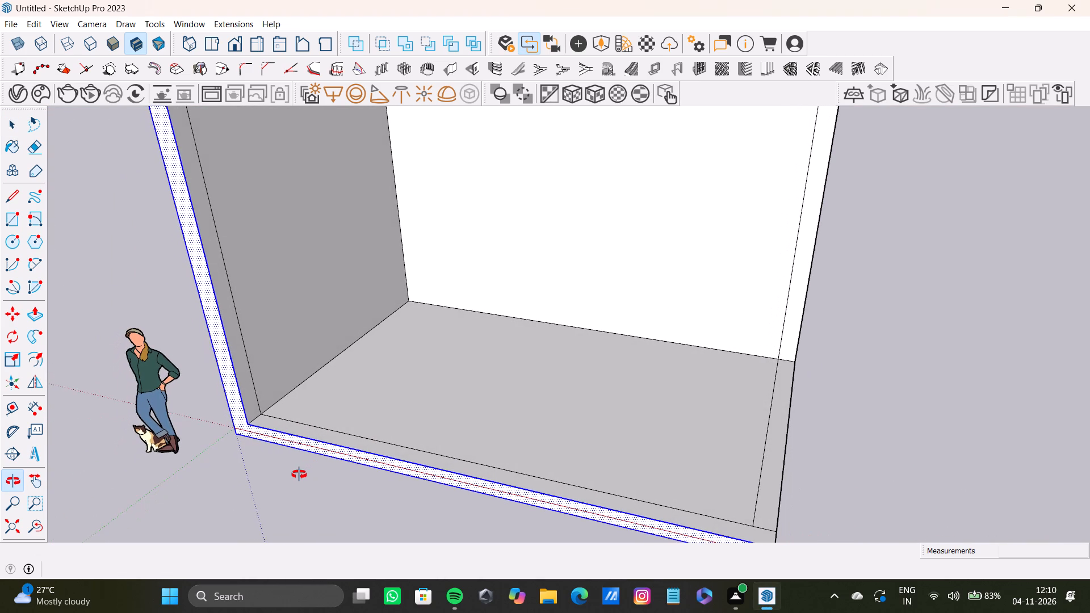
middle_click_drag(299, 475, 299, 475)
key("m")
scroll(243, 453, "up", 8)
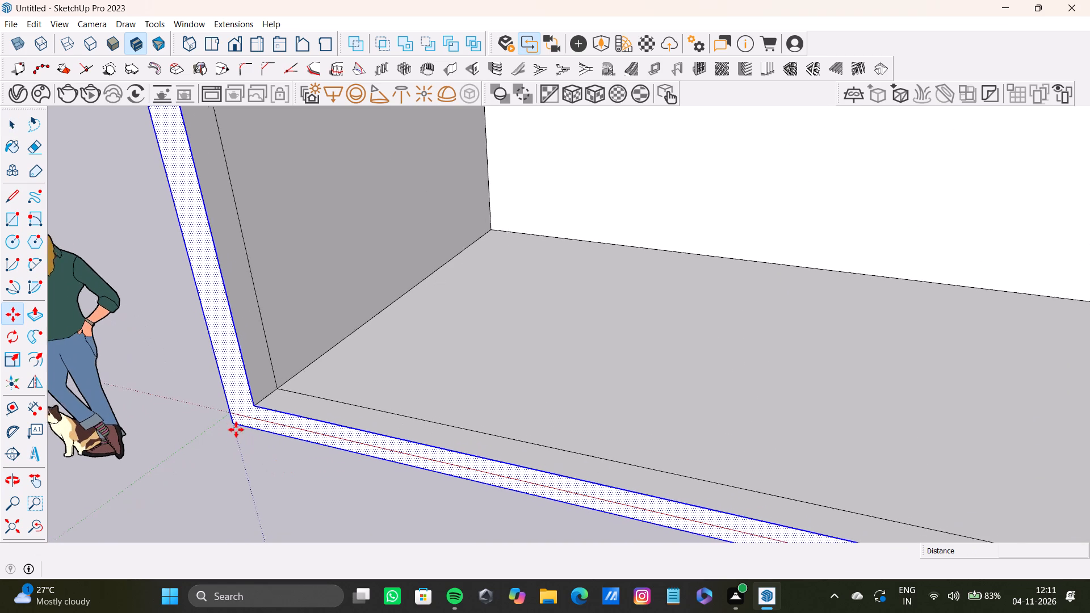
scroll(236, 430, "up", 1)
left_click_drag(234, 427, 233, 417)
left_click(230, 393)
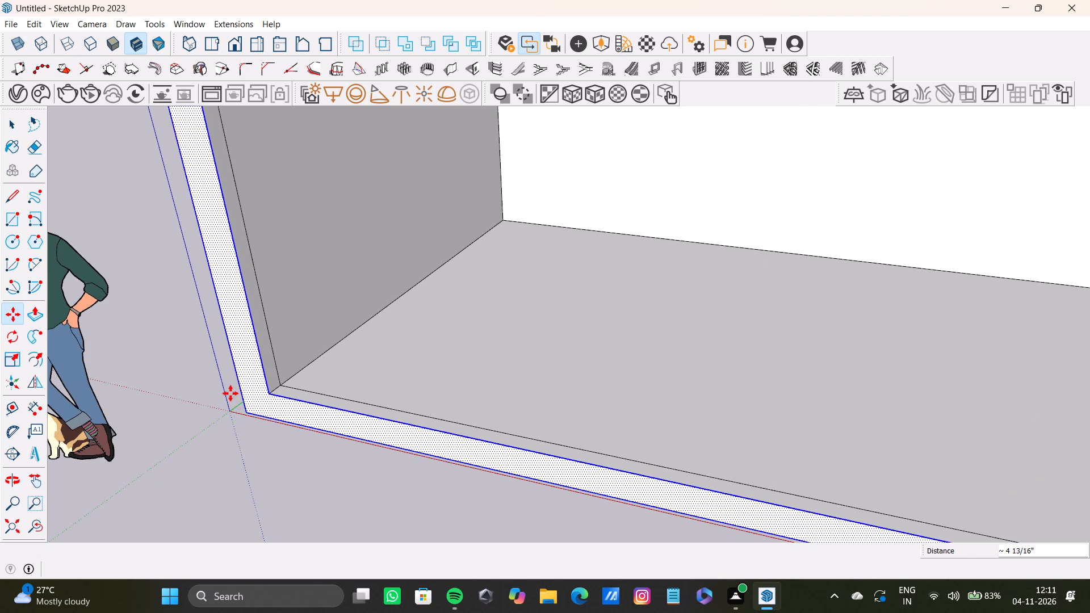
Move the same L-shaped front face back toward the origin corner by about 3 1/8".
scroll(259, 414, "up", 4)
scroll(259, 409, "down", 14)
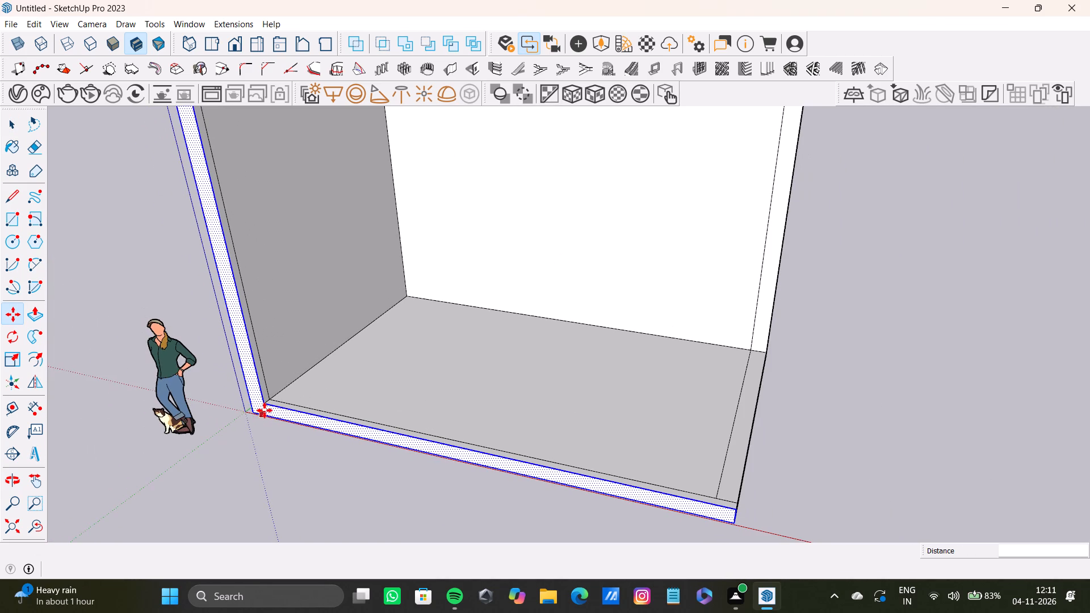
left_click(264, 415)
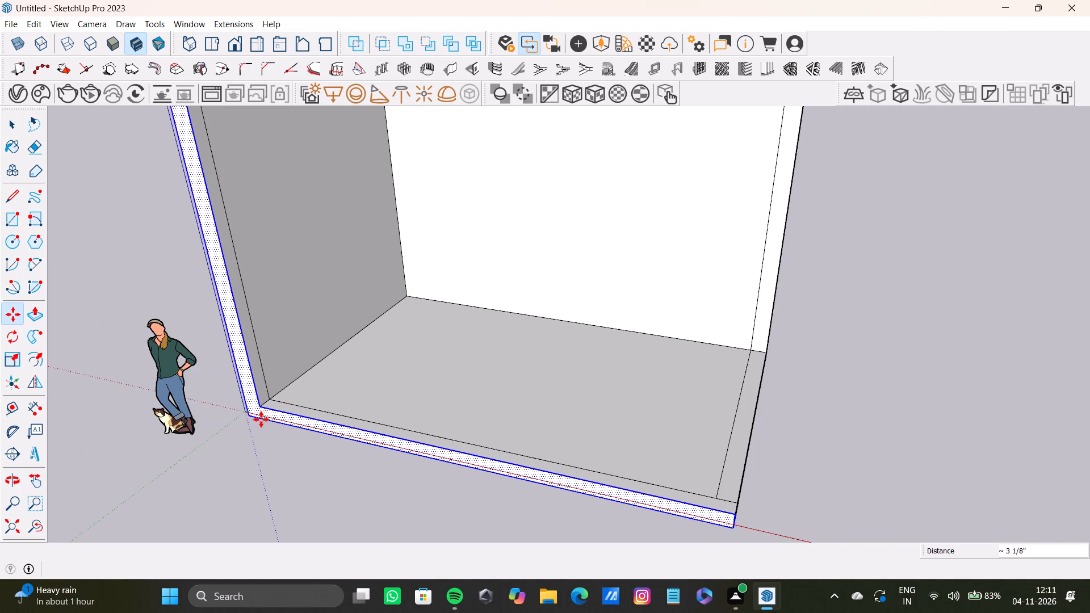
key("space")
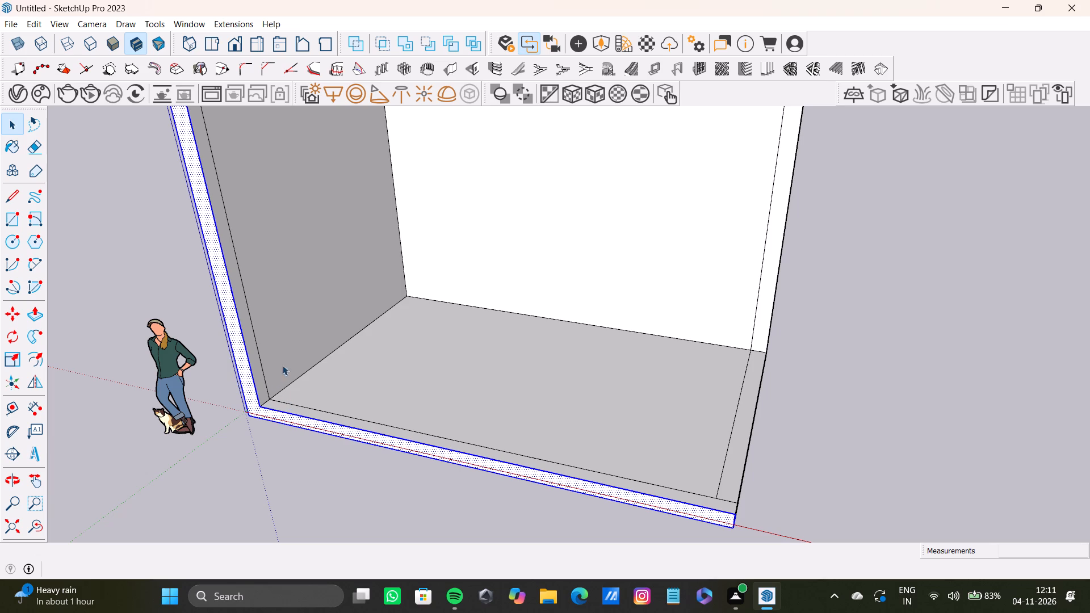
key("space")
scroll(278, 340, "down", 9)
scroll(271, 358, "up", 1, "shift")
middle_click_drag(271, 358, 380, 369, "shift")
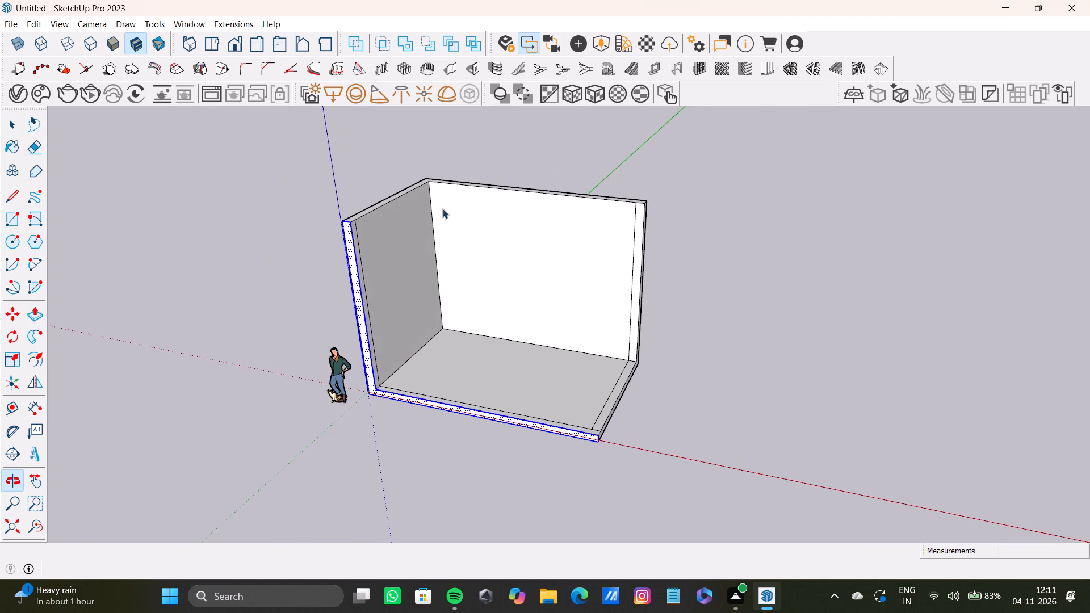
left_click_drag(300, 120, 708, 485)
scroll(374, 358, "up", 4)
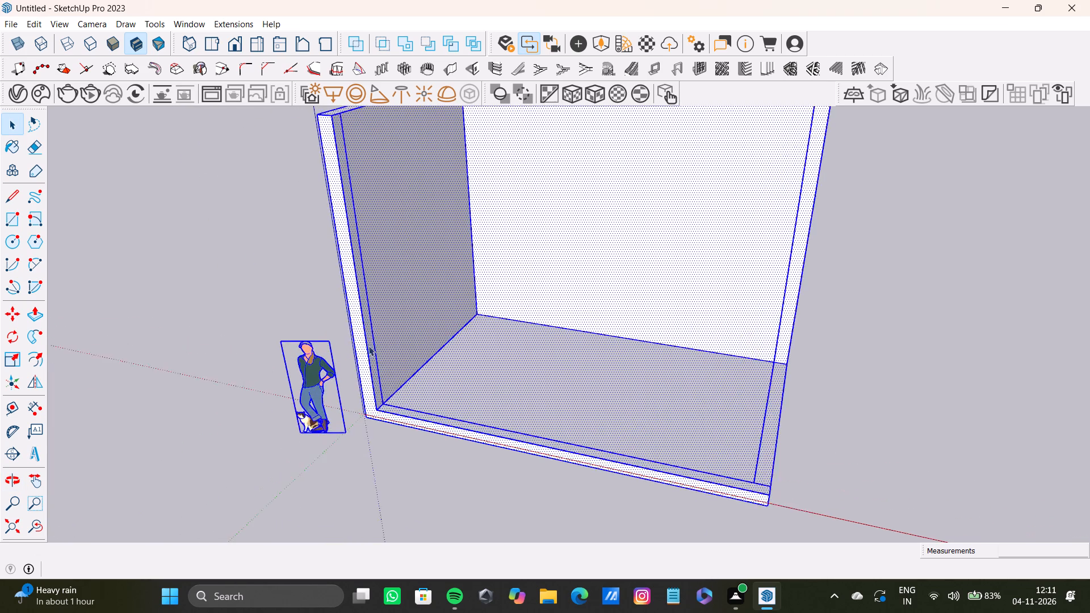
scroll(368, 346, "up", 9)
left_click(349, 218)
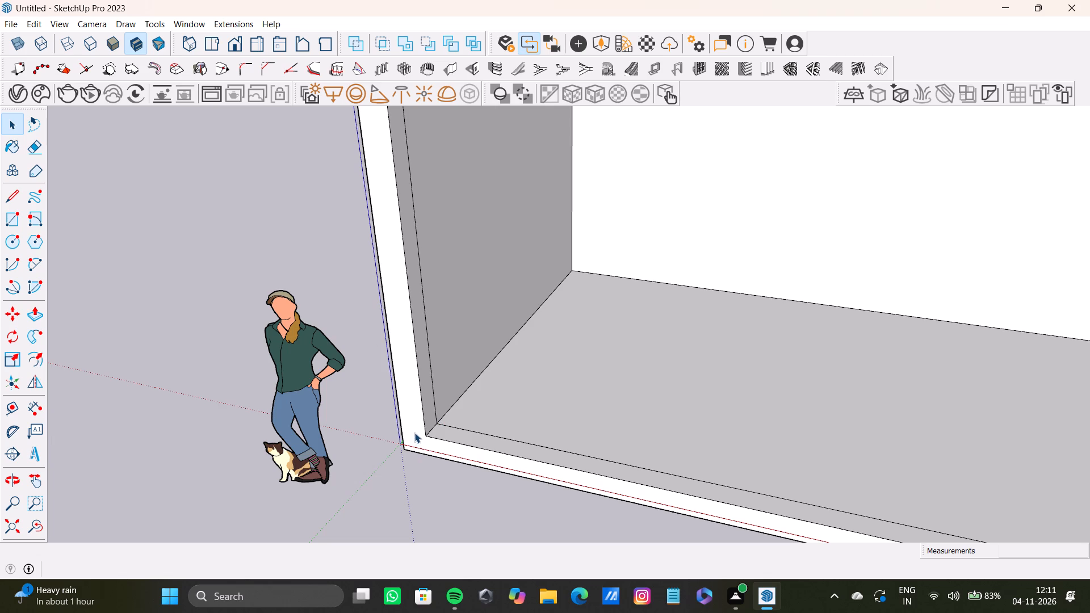
Select the L-shaped front face of the slab and short wall together with its bounding edges.
double_click(413, 408)
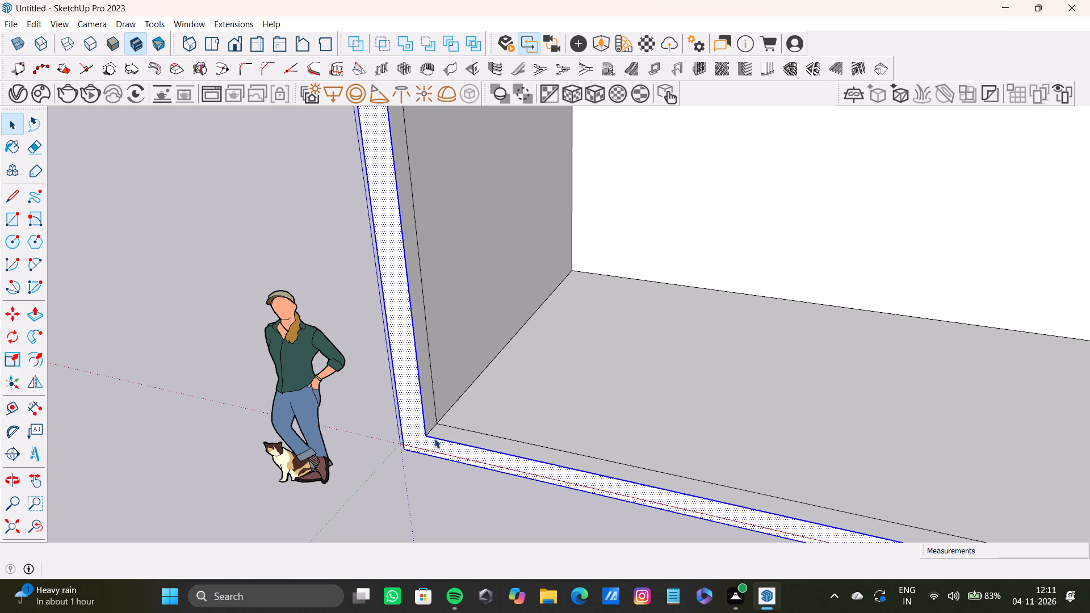
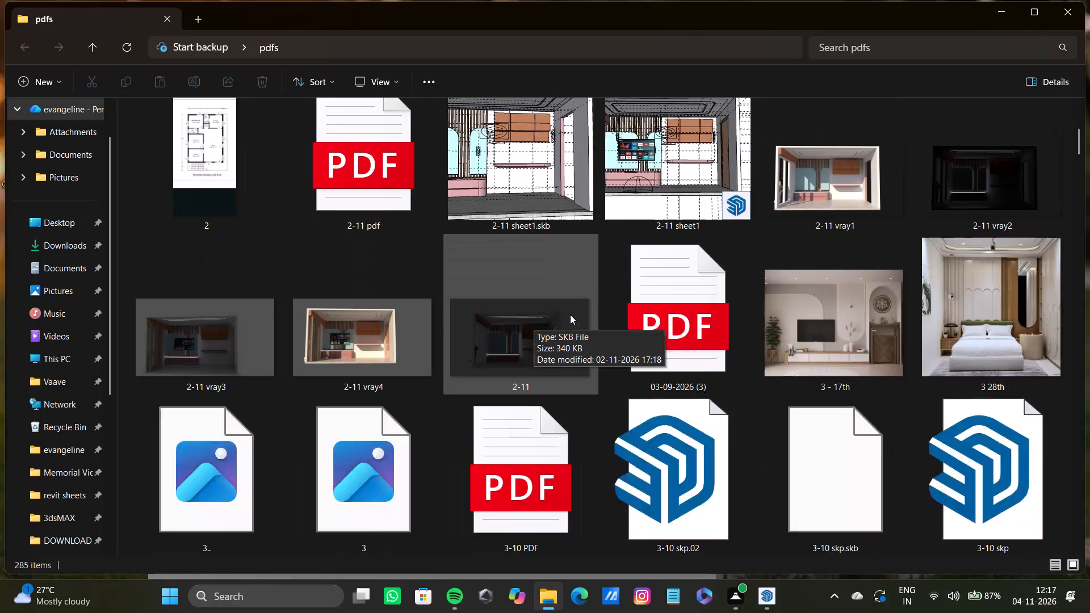
Look through the thumbnails in the pdfs folder in File Explorer for earlier interior renders and model files.
scroll(422, 287, "down", 2)
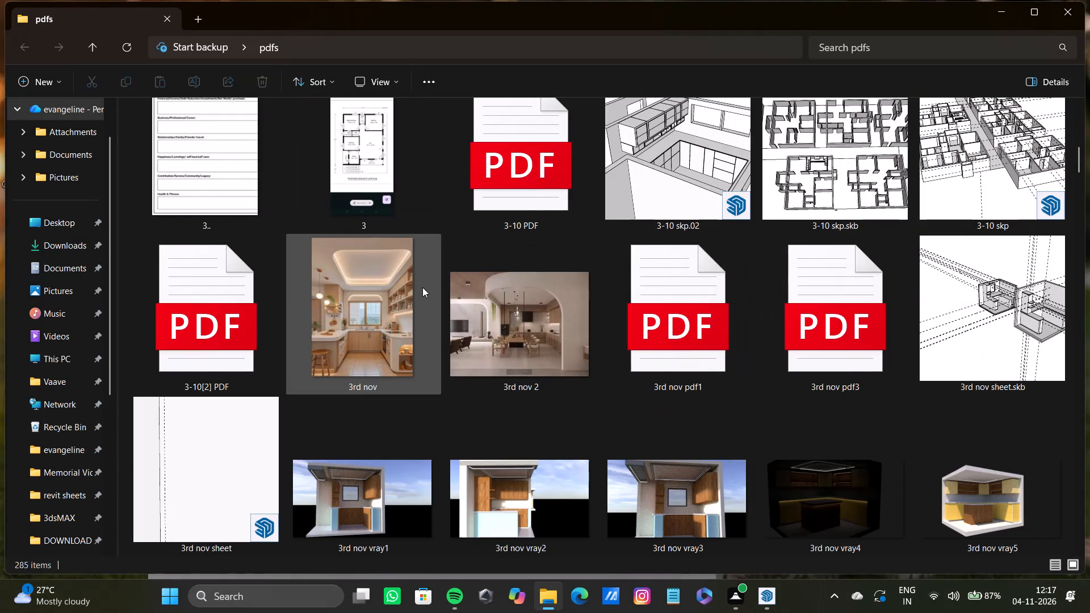
scroll(371, 339, "down", 1)
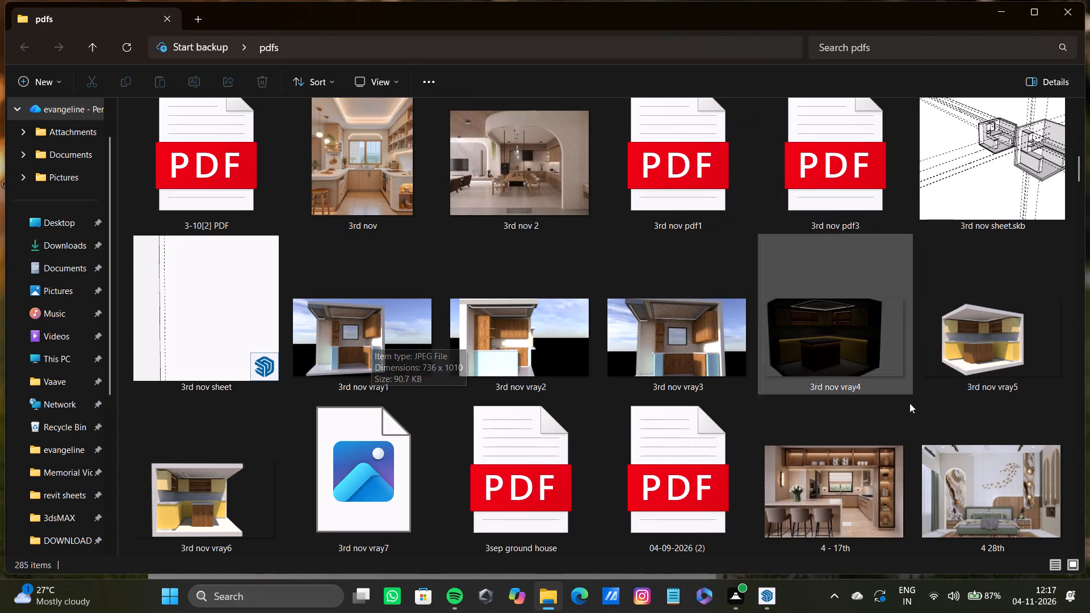
scroll(720, 423, "down", 1)
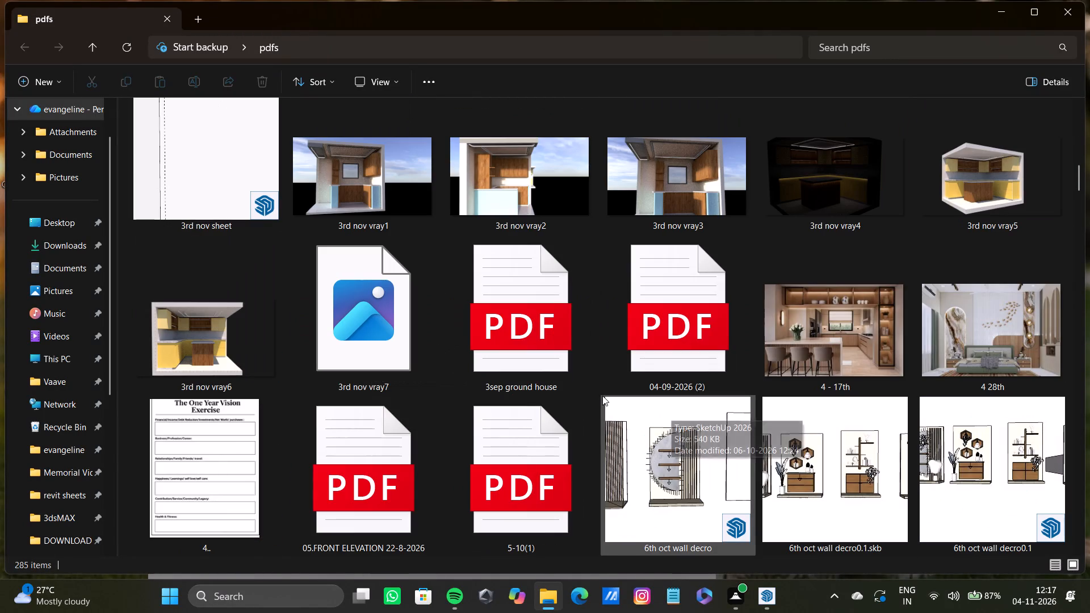
scroll(601, 403, "down", 1)
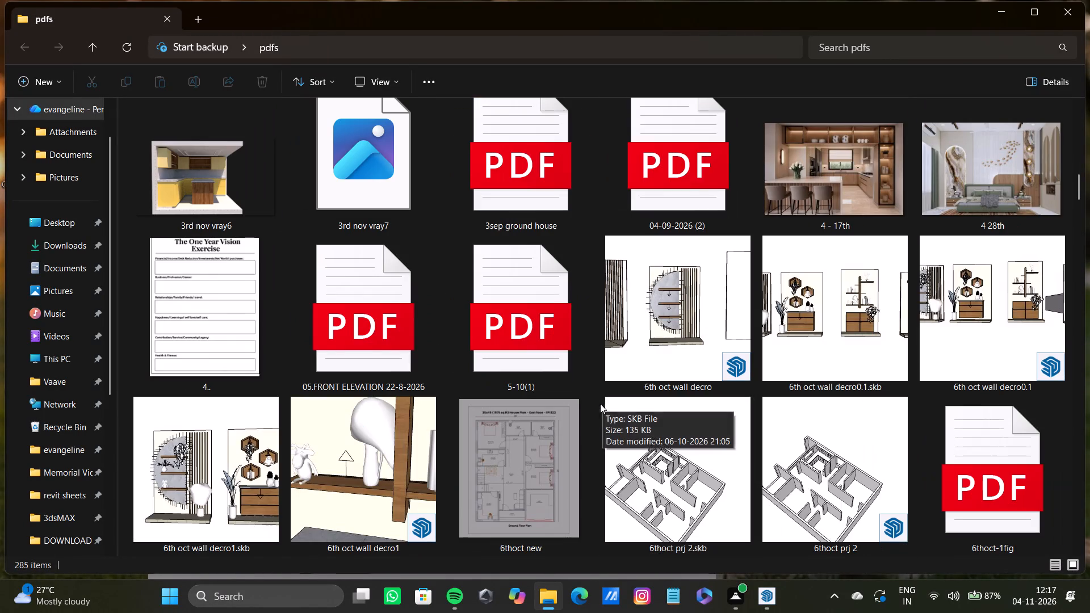
scroll(601, 407, "down", 4)
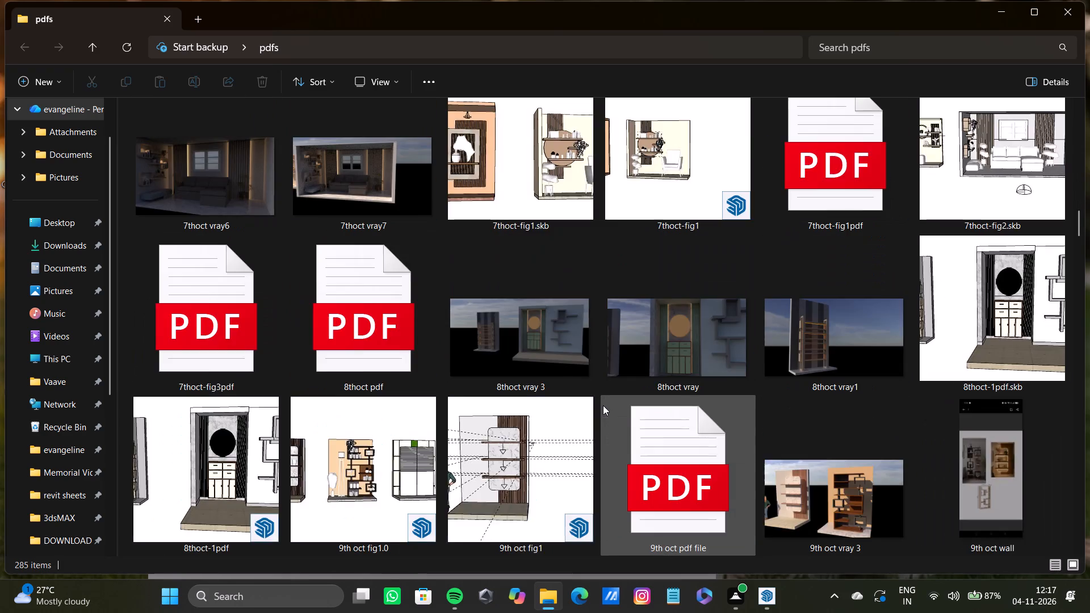
scroll(603, 405, "down", 4)
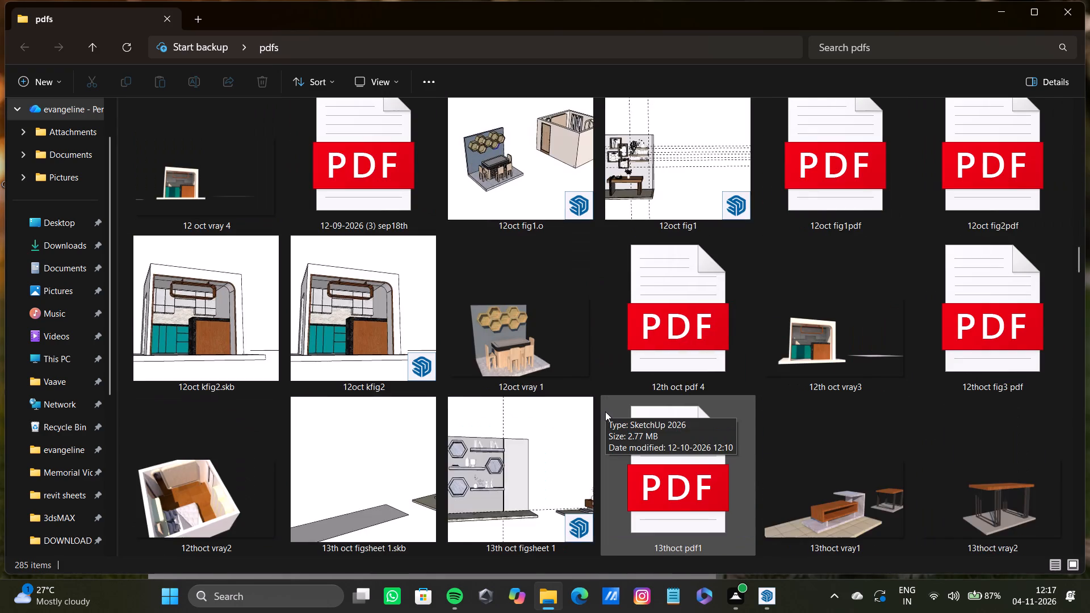
scroll(605, 414, "down", 6)
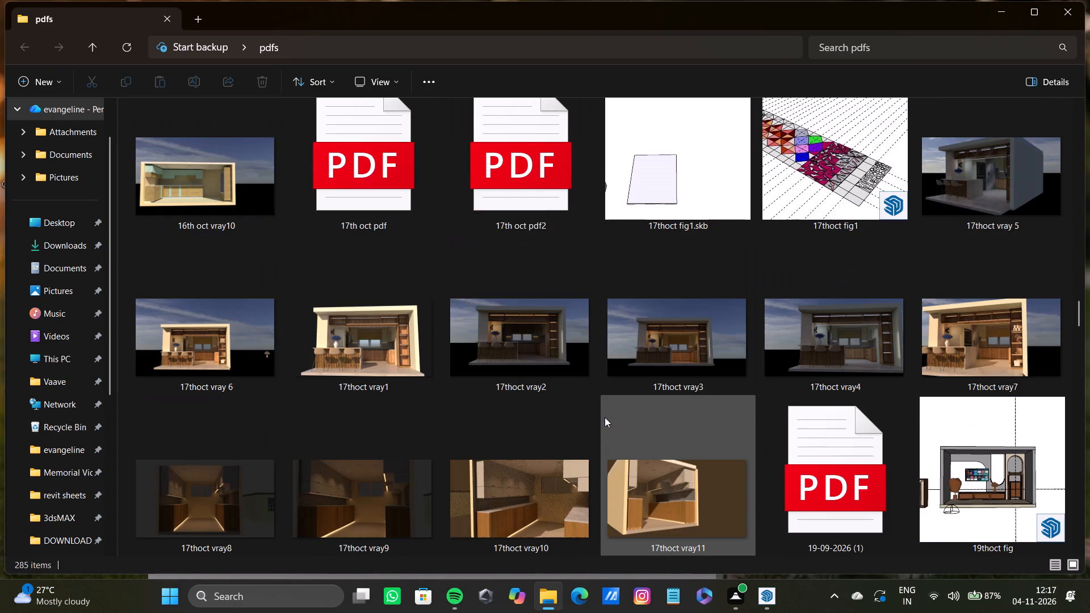
scroll(605, 419, "down", 8)
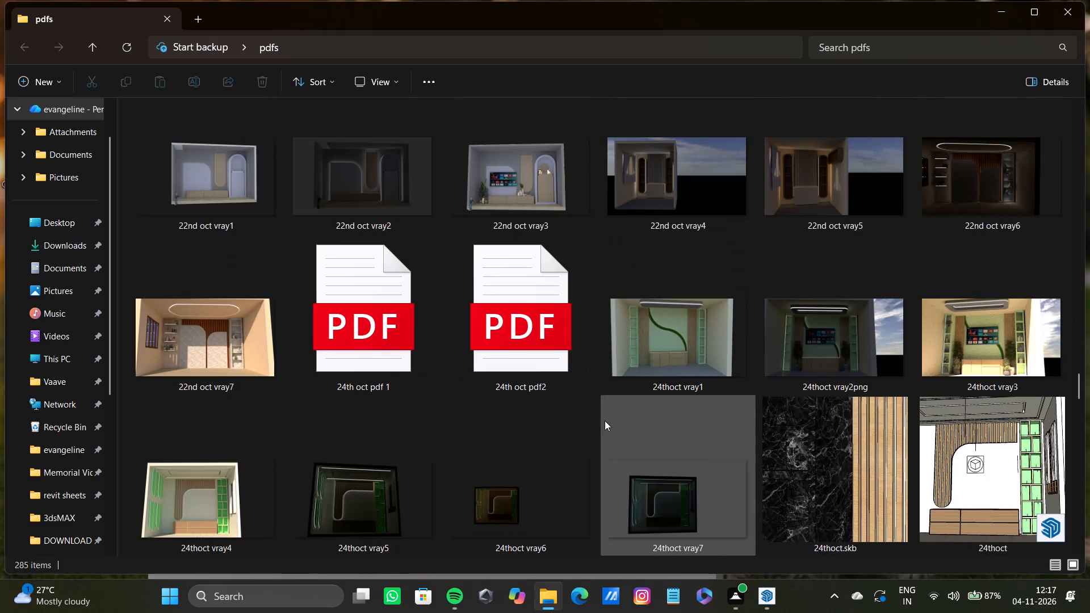
scroll(605, 421, "down", 7)
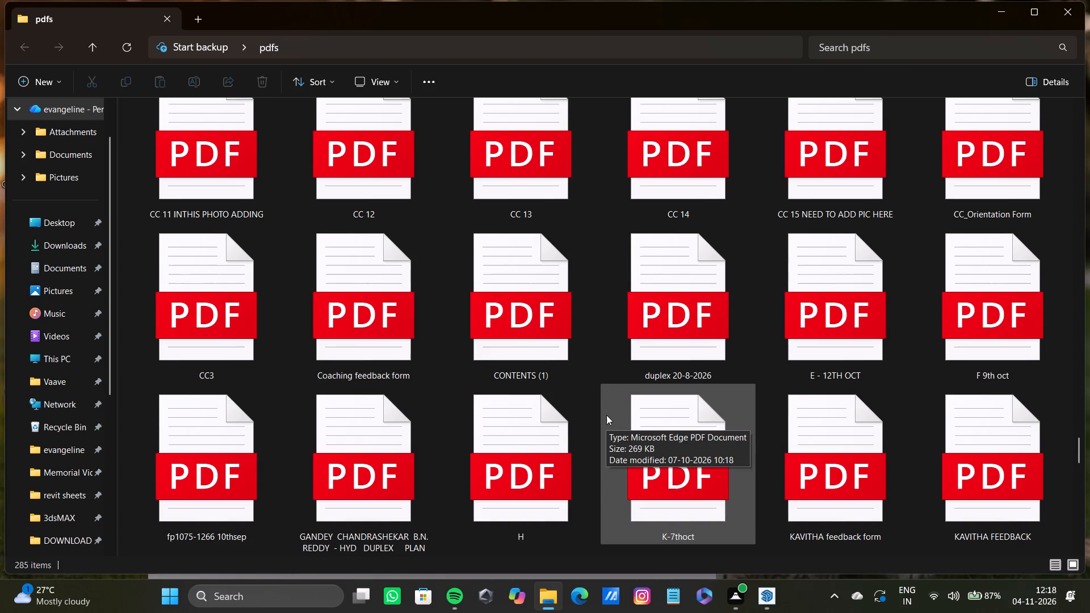
scroll(598, 401, "down", 6)
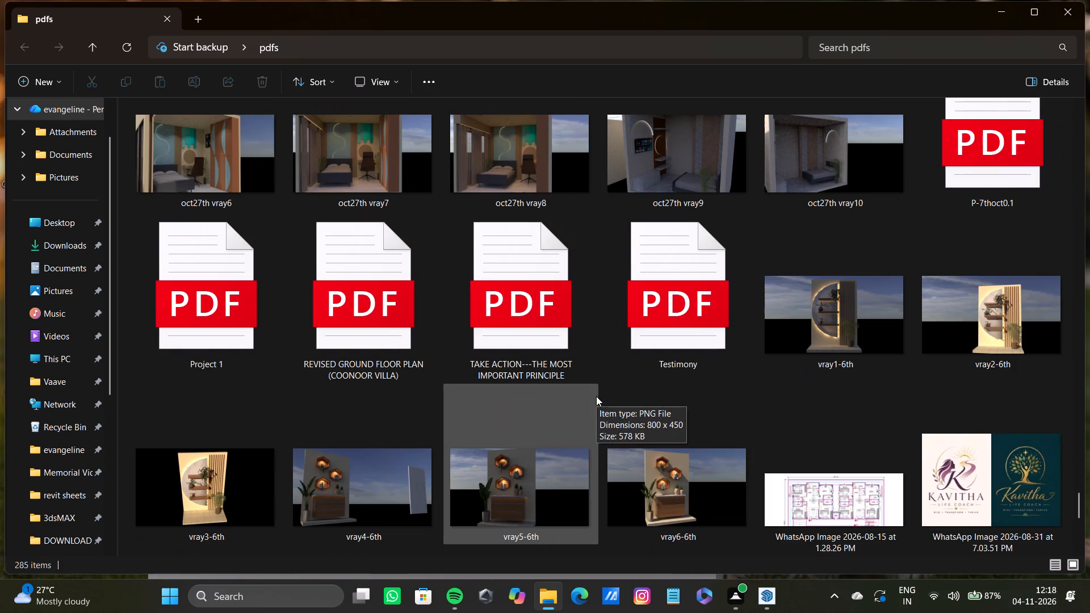
scroll(596, 396, "down", 3)
scroll(596, 396, "up", 3)
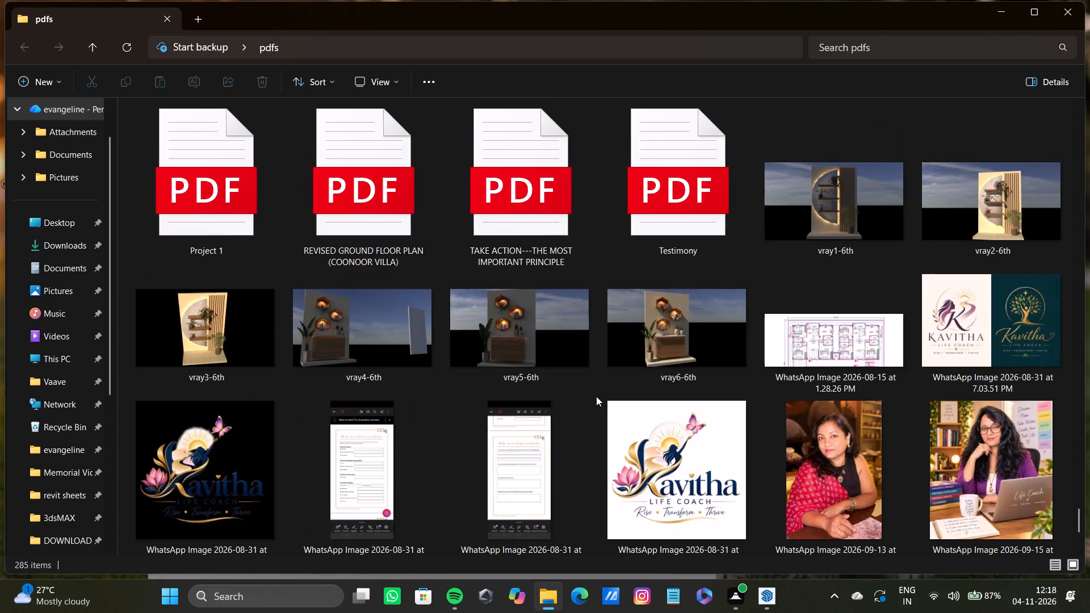
scroll(596, 396, "up", 8)
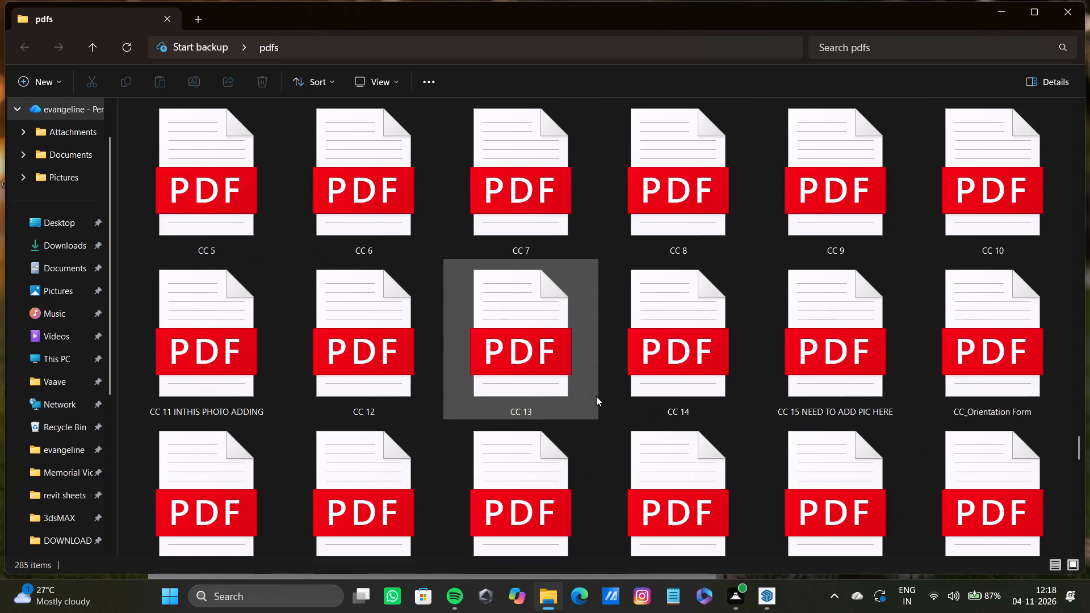
scroll(596, 396, "up", 9)
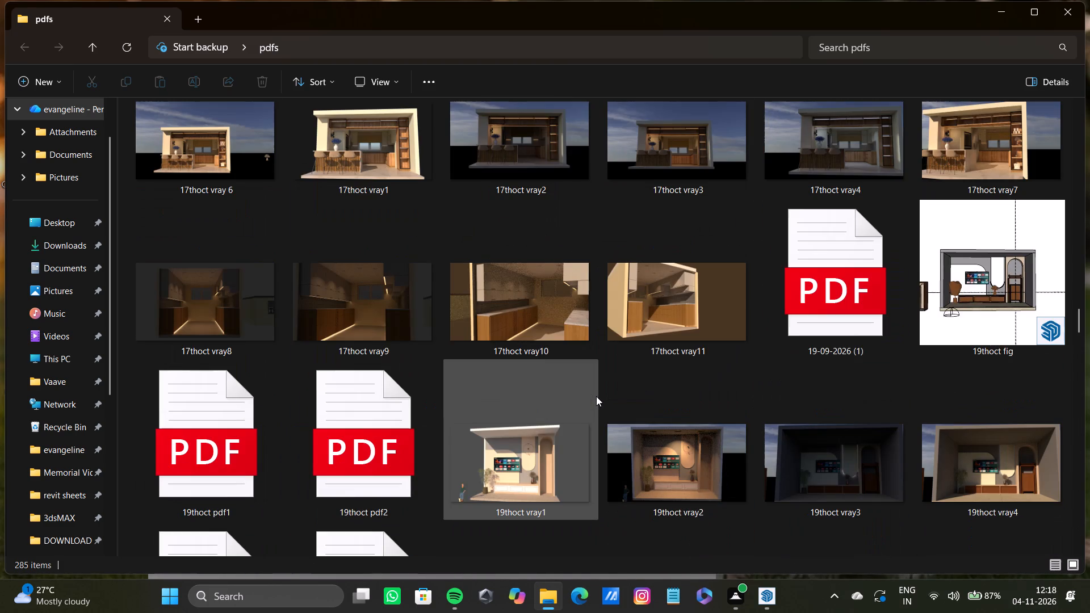
scroll(596, 396, "up", 1)
scroll(596, 396, "down", 1)
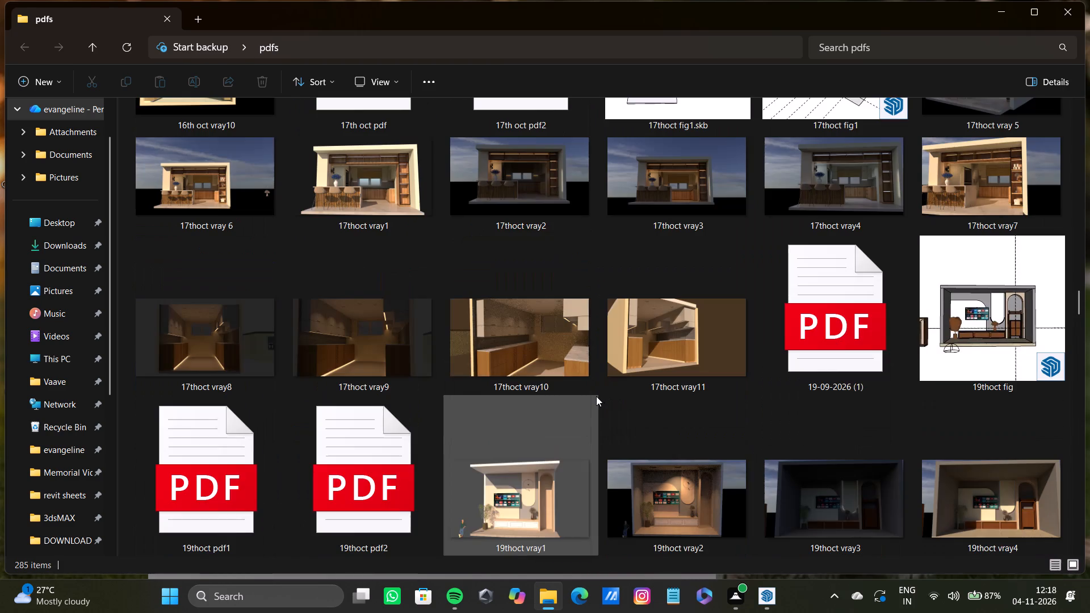
View the 17thoct vray10 kitchen render and the neighbouring vray11 and vray9 images, and close the image viewer.
double_click(509, 352)
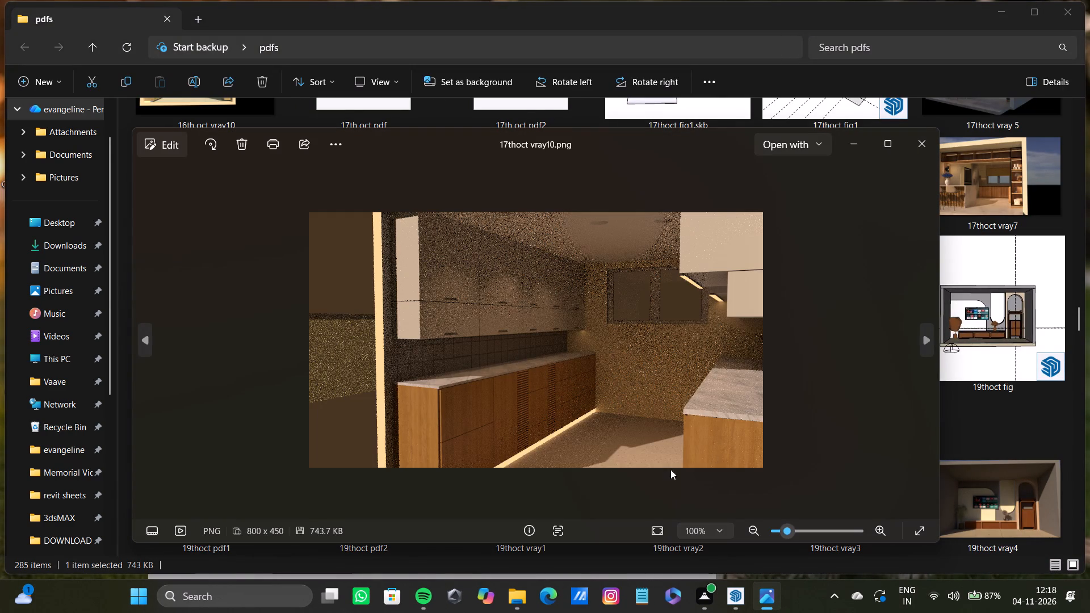
key("Right")
key("Left")
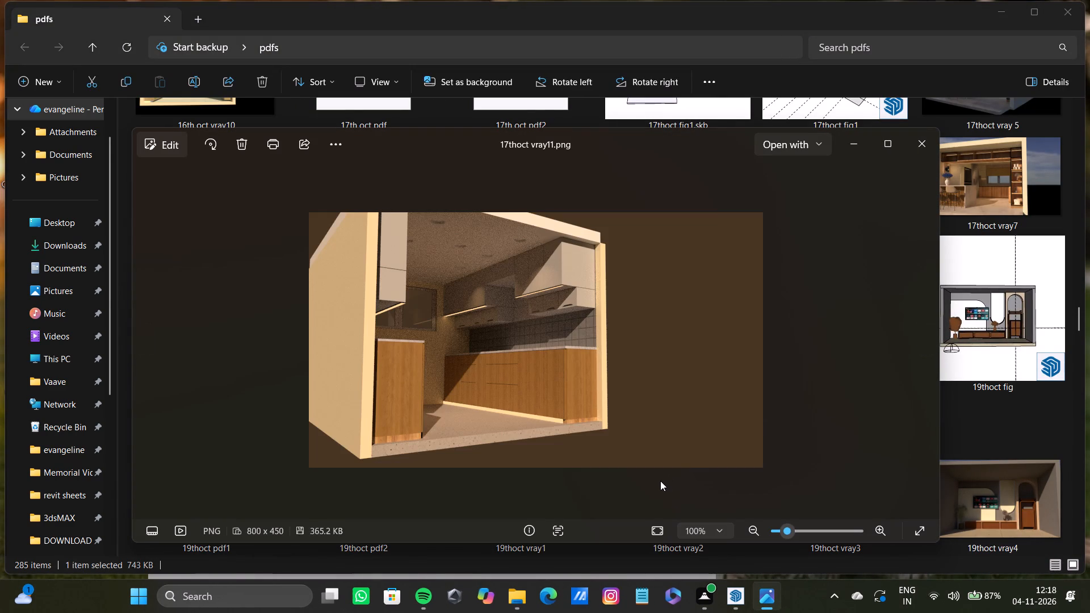
key("Left")
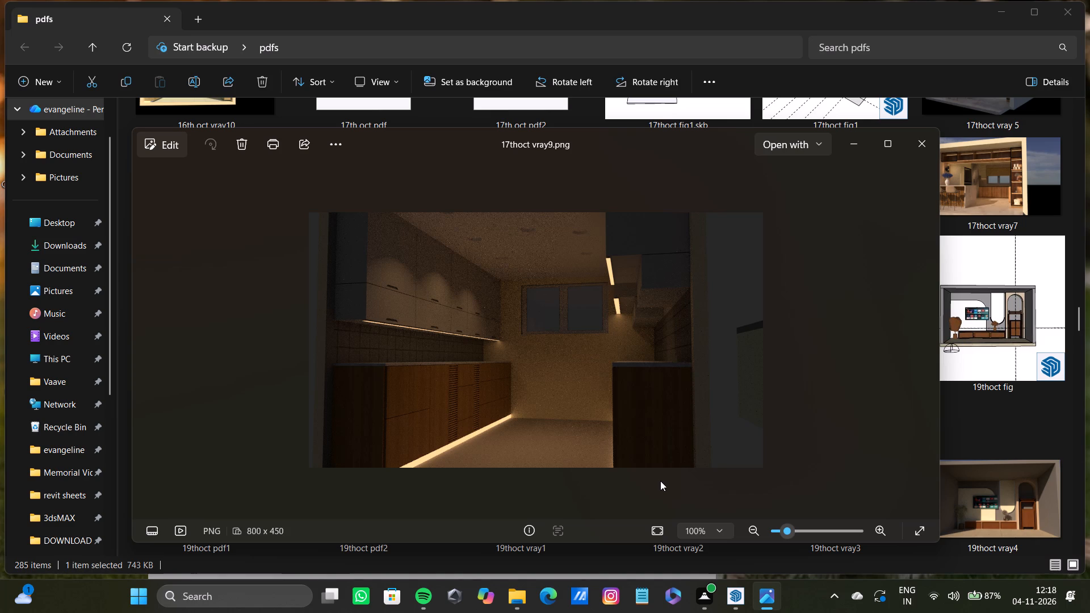
left_click(913, 146)
Look through the pdfs folder again, from the October renders to the first files and back to the 17thoct kitchen renders.
scroll(534, 269, "down", 4)
scroll(572, 389, "up", 2)
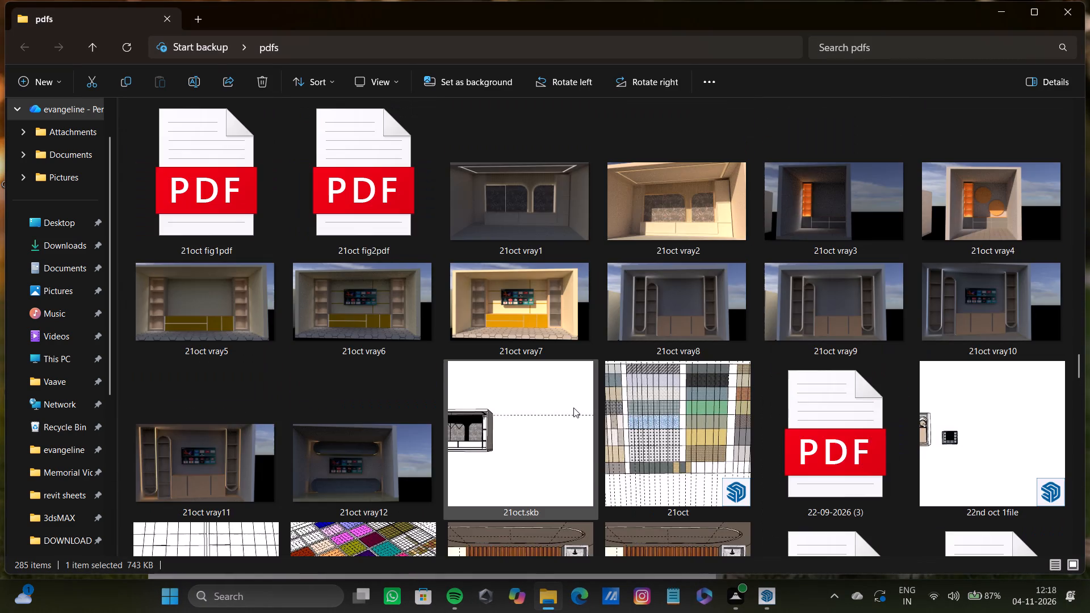
scroll(573, 408, "up", 3)
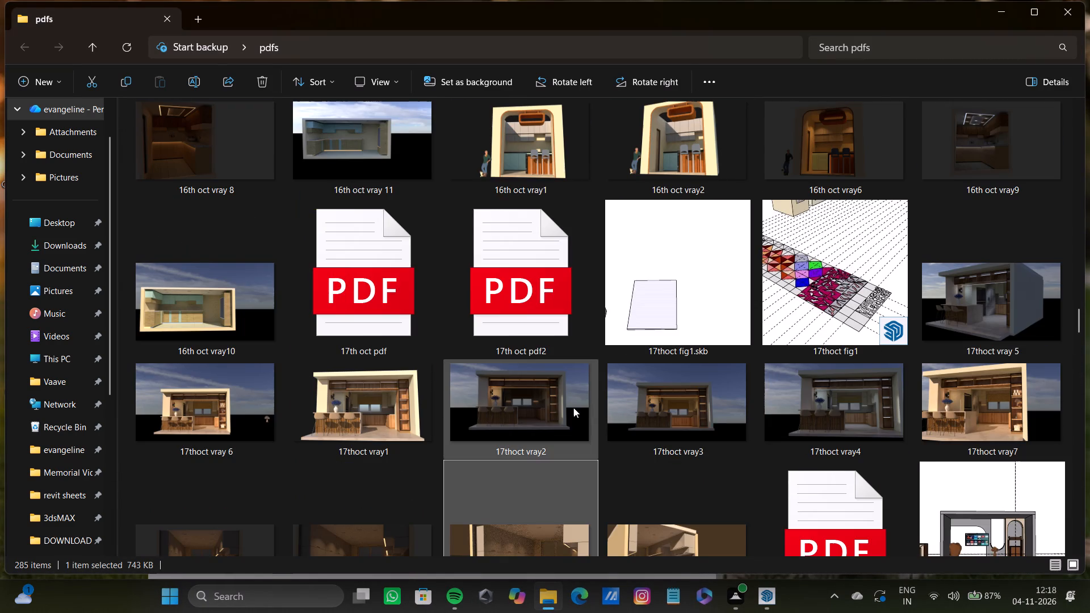
scroll(573, 408, "up", 1)
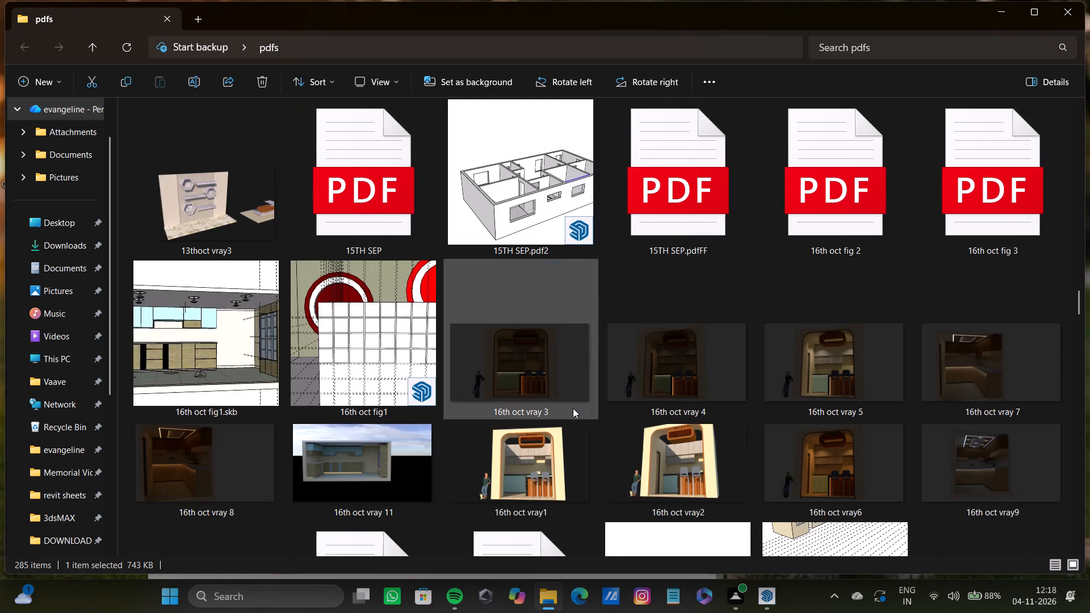
scroll(573, 408, "up", 5)
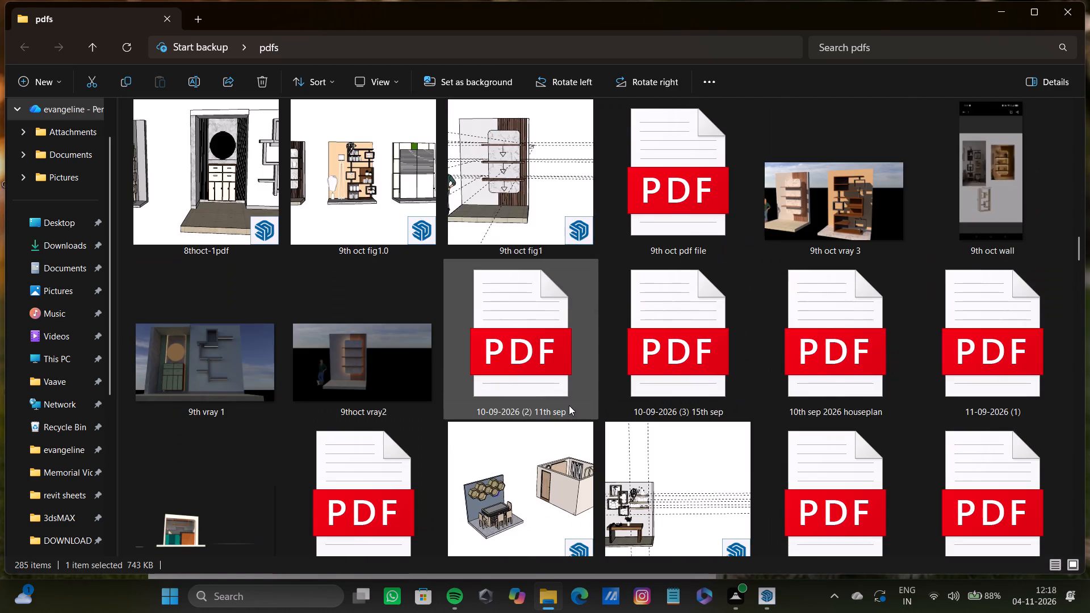
scroll(568, 405, "up", 4)
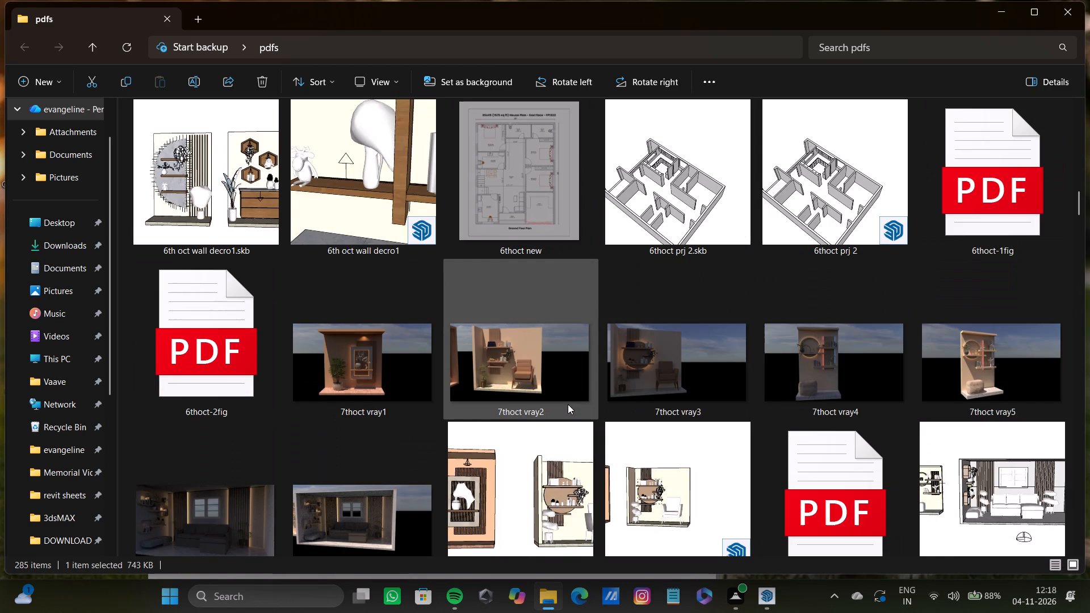
scroll(568, 404, "up", 2)
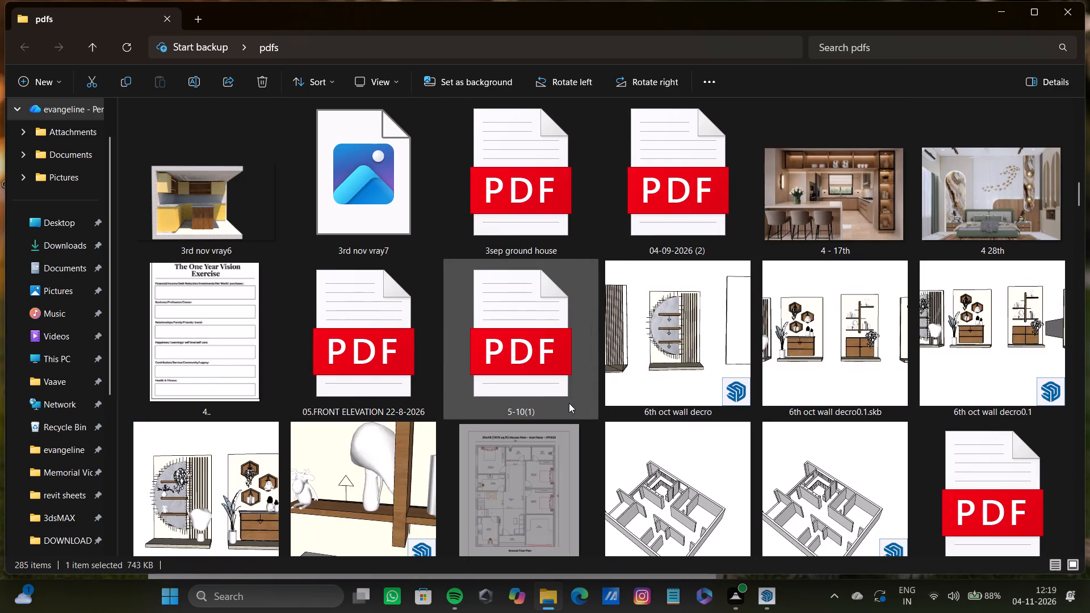
scroll(569, 403, "up", 4)
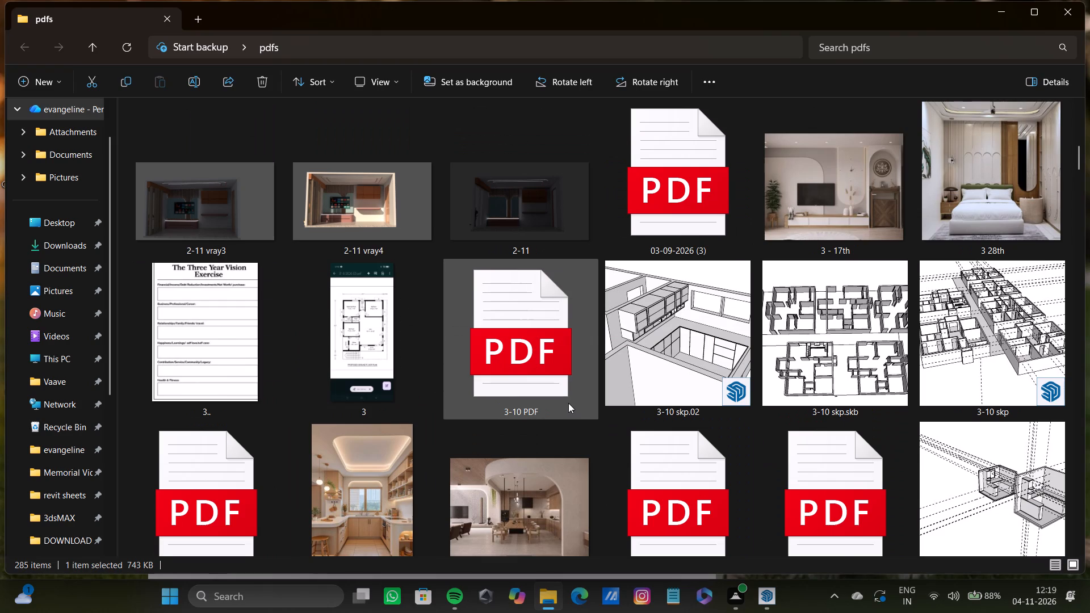
scroll(568, 403, "up", 3)
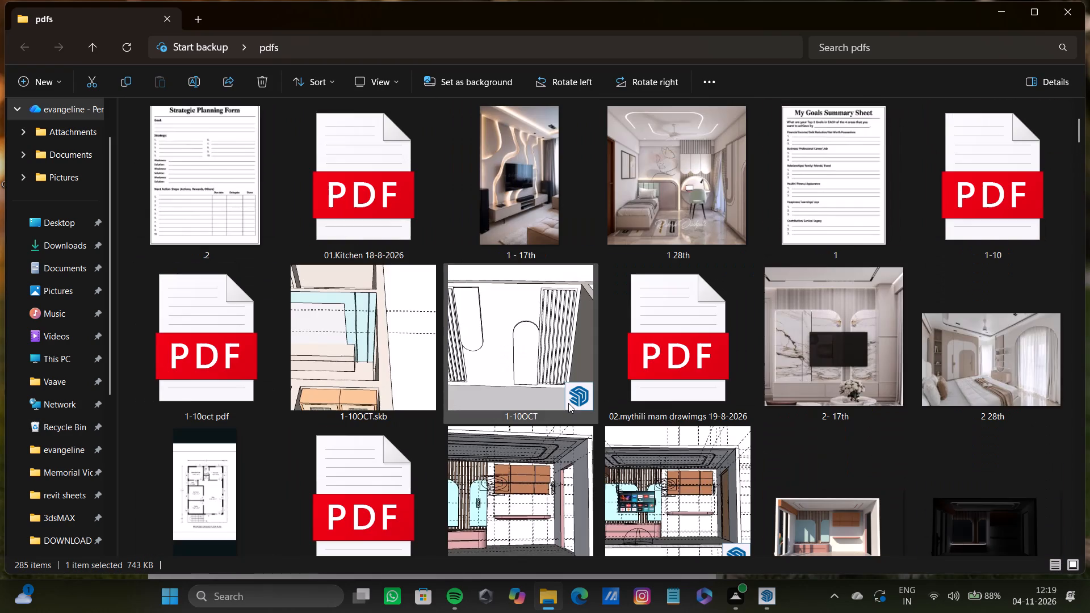
scroll(568, 403, "up", 4)
scroll(568, 403, "down", 4)
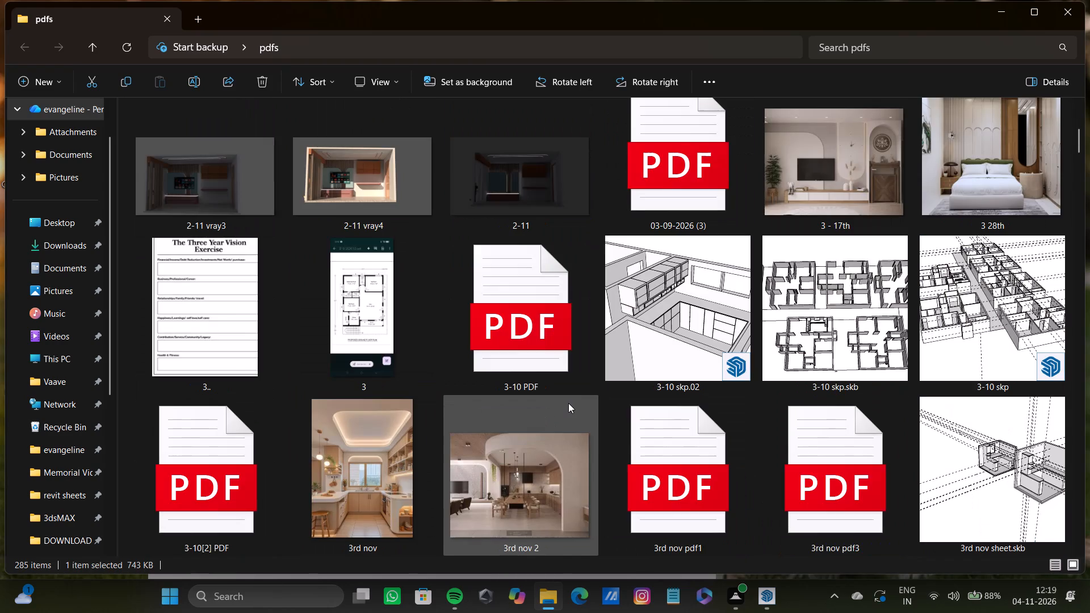
scroll(568, 403, "down", 3)
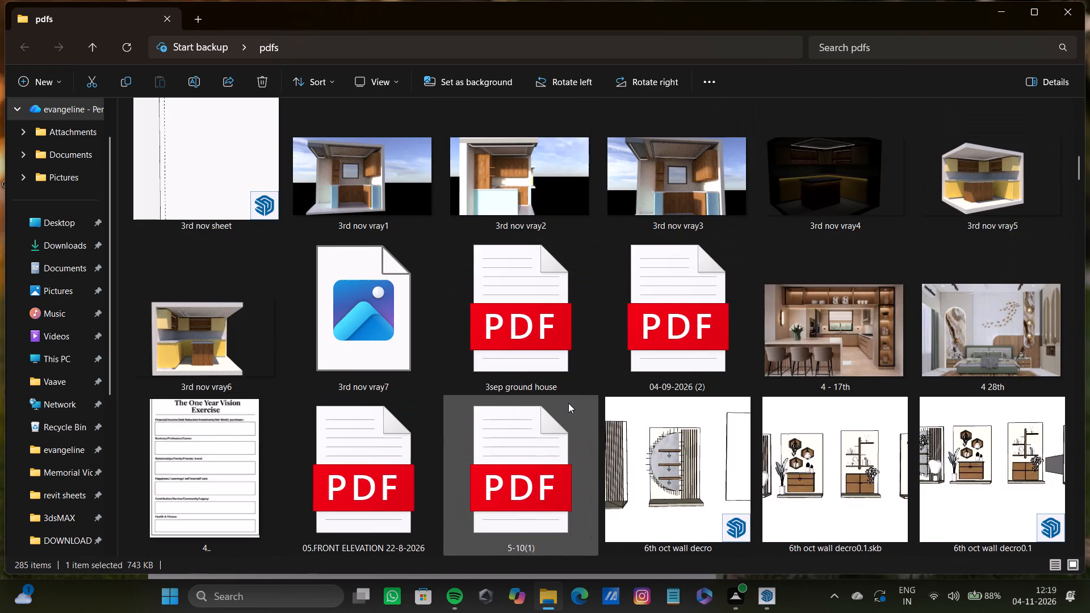
scroll(568, 403, "down", 5)
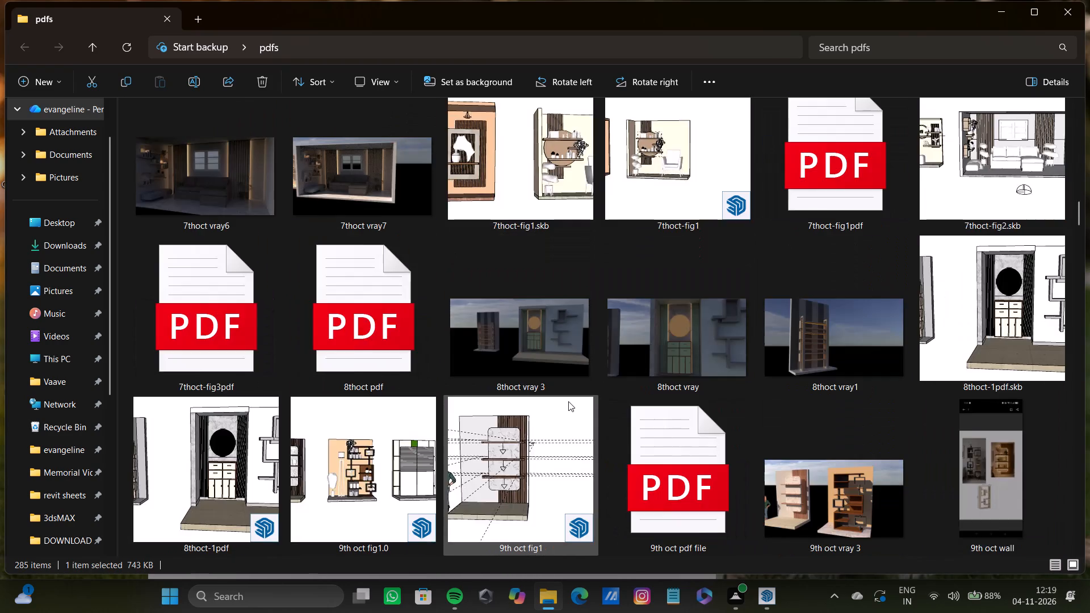
scroll(568, 401, "down", 3)
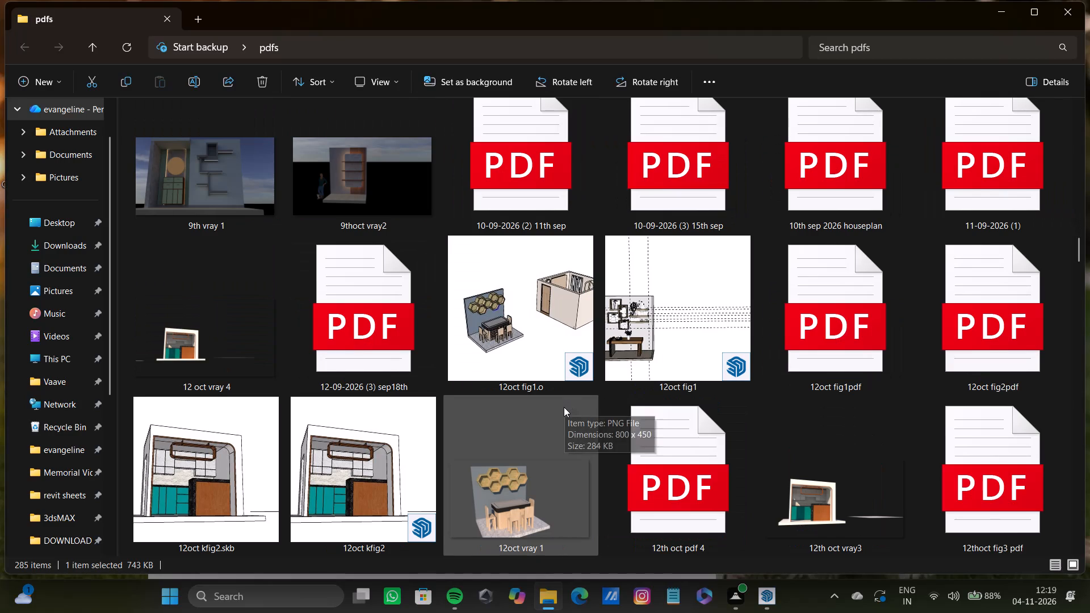
scroll(564, 407, "up", 3)
scroll(564, 407, "down", 1)
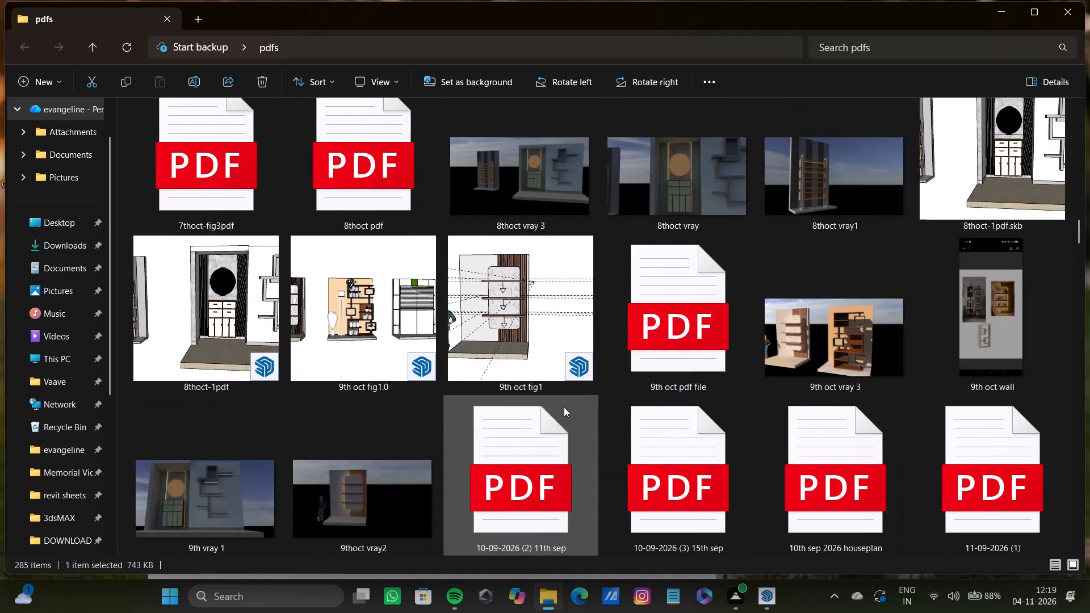
scroll(564, 407, "down", 3)
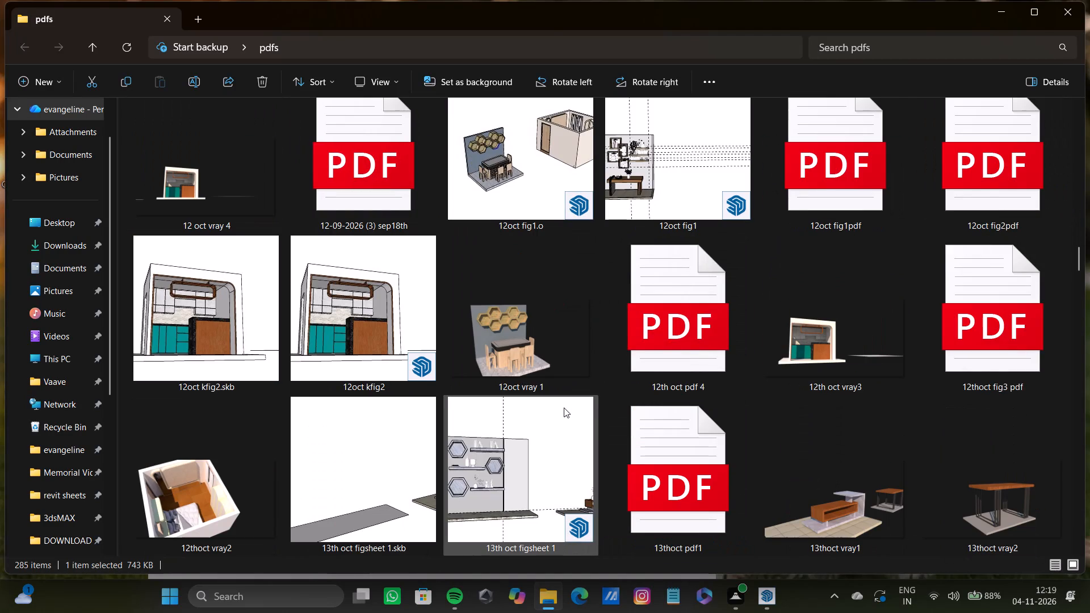
scroll(564, 408, "down", 2)
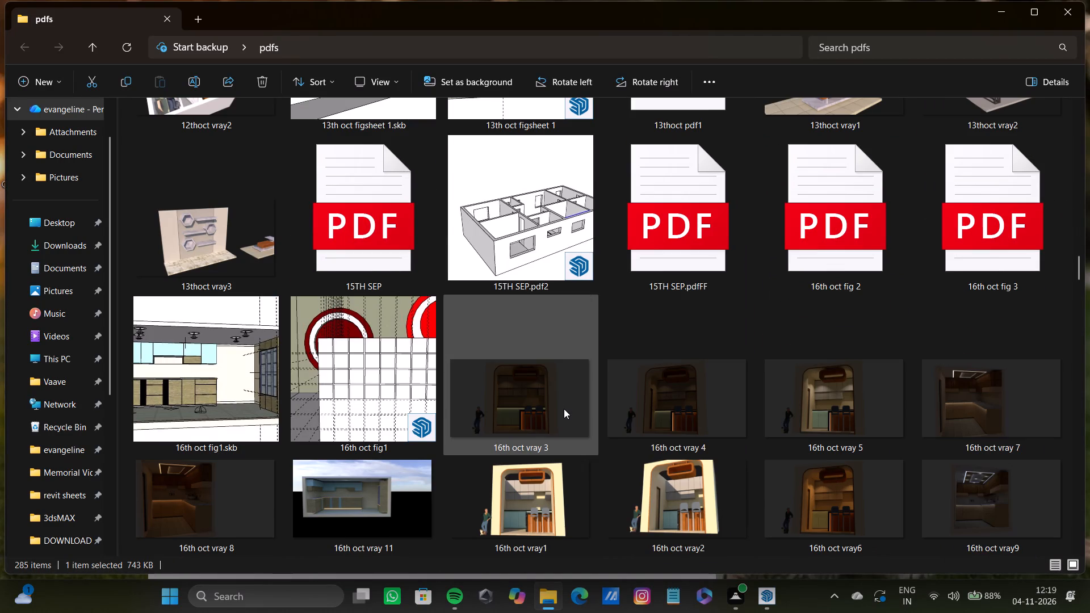
scroll(564, 409, "down", 2)
scroll(600, 402, "up", 1)
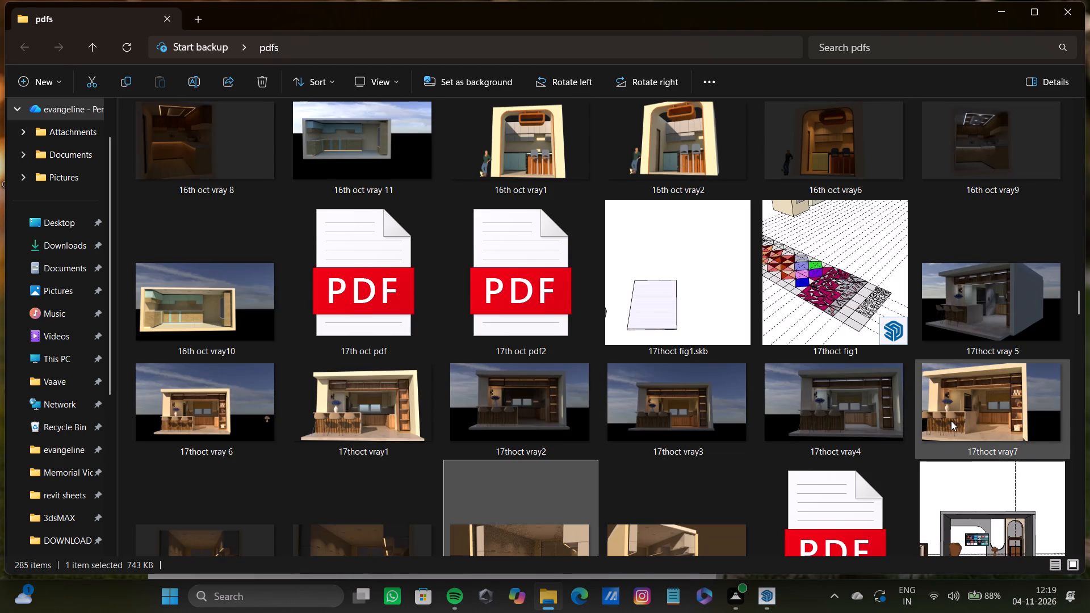
View the 17thoct vray7 kitchen render and the preceding images back to 17thoct vray 5, and close the image viewer.
double_click(951, 421)
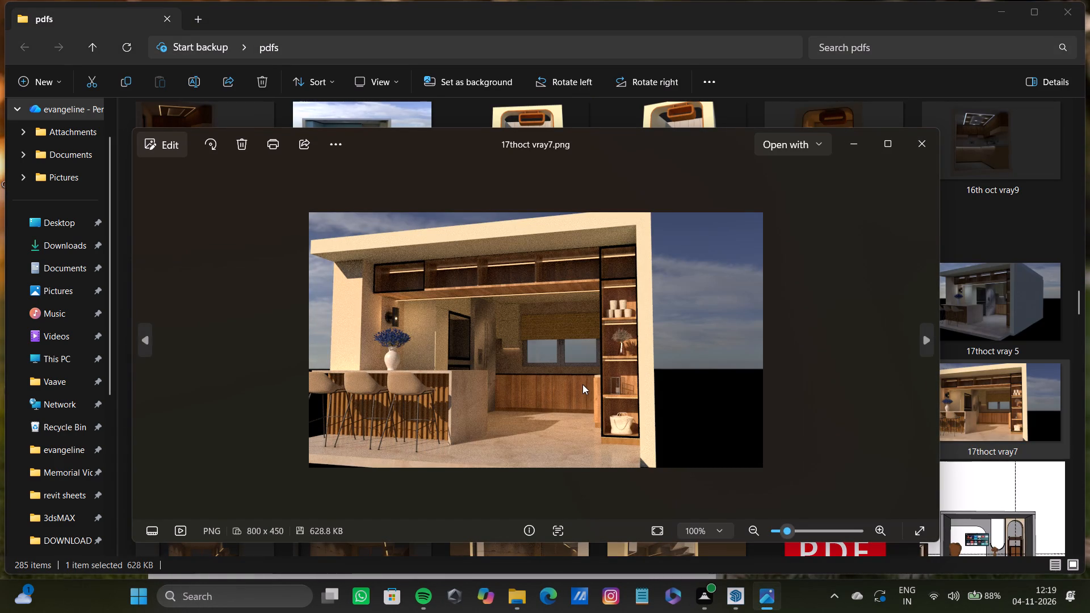
key("Left")
key("Left")
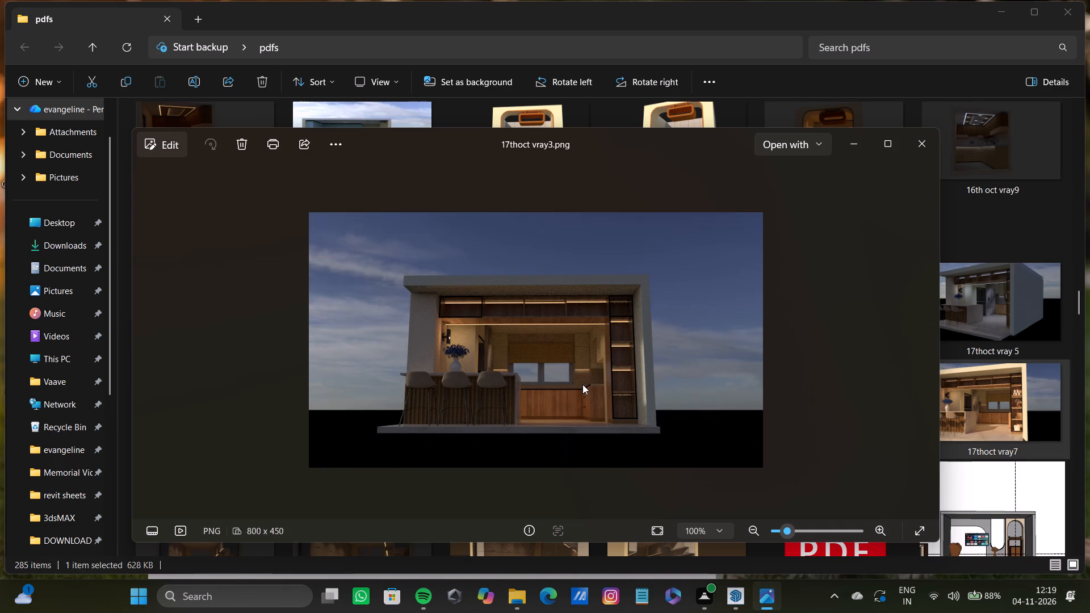
key("Left")
key("Left")
key("Left")
key("Left")
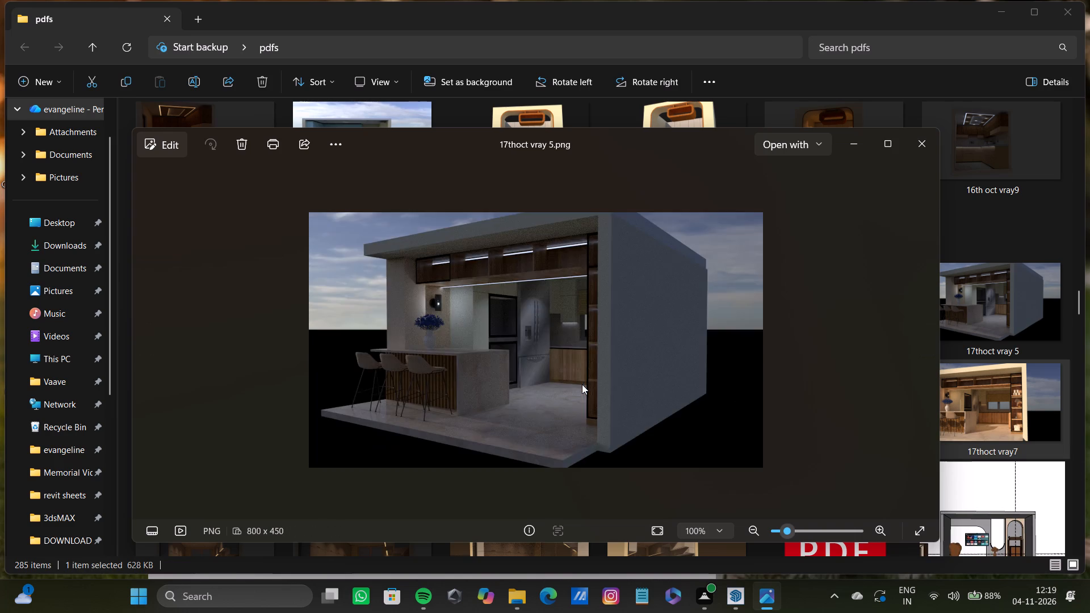
key("Left")
key("Right")
left_click(915, 145)
View the 16th oct vray9 kitchen render and close the image viewer.
double_click(980, 159)
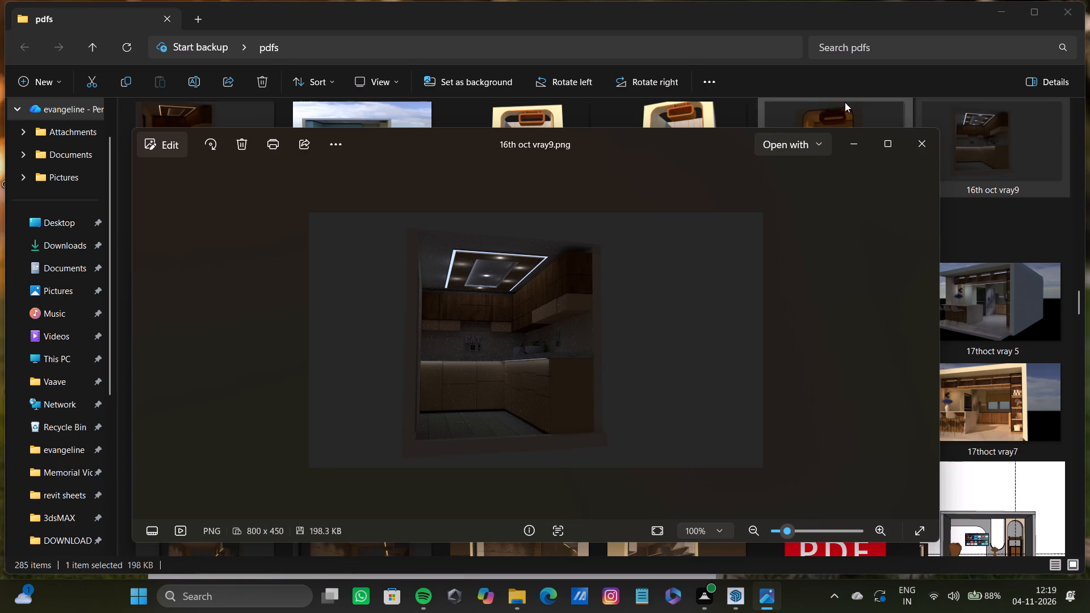
left_click(901, 142)
left_click(1070, 10)
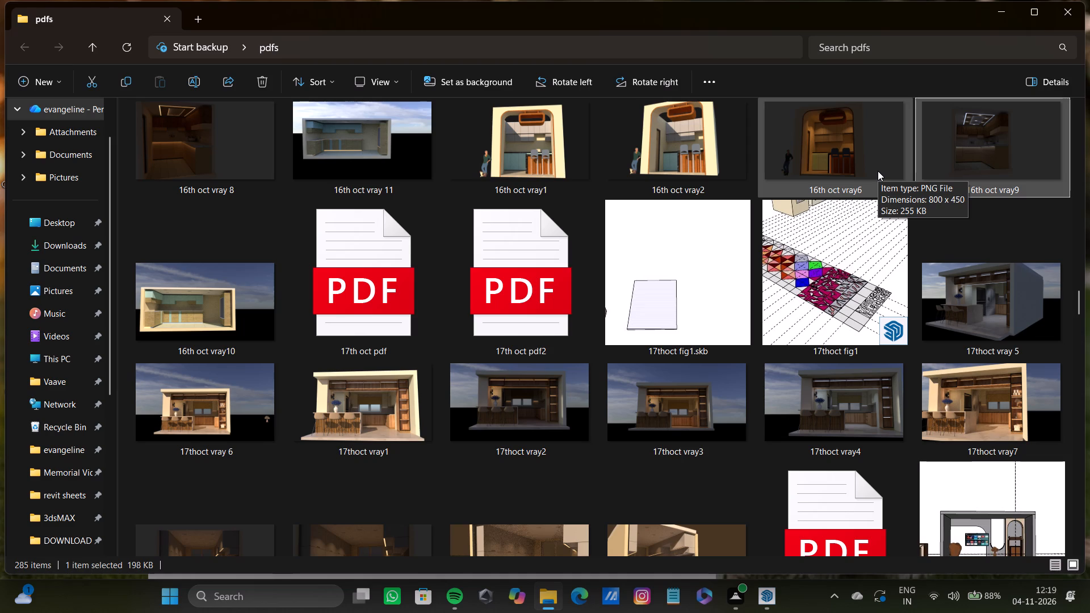
Open the living room photo WhatsApp Image 2026-11-04 at 11.56.45 AM at the end of the pdfs folder, and minimise the viewer.
scroll(799, 196, "down", 6)
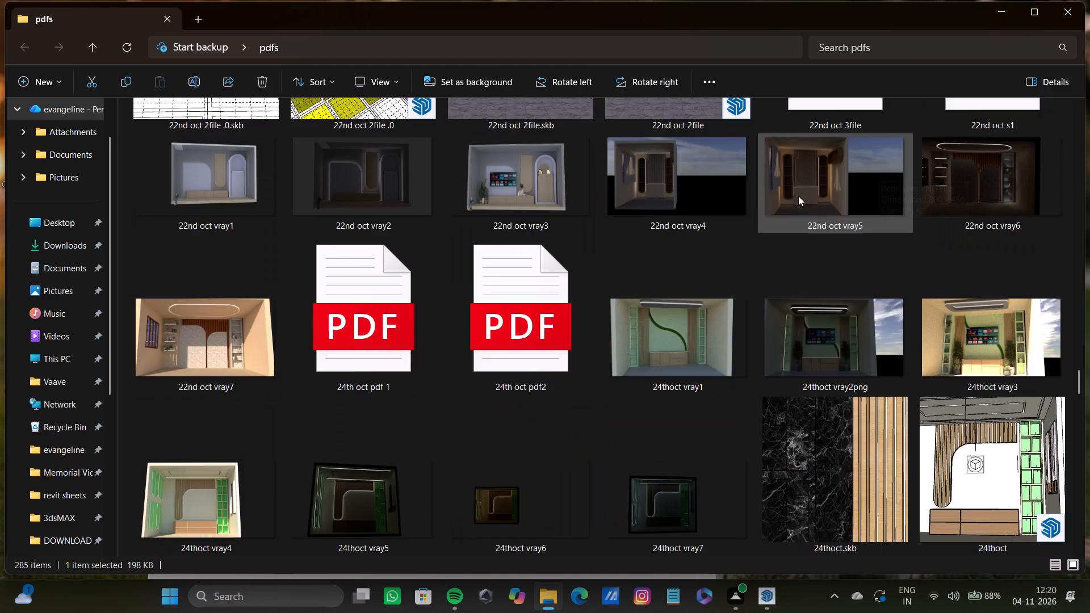
scroll(798, 196, "down", 14)
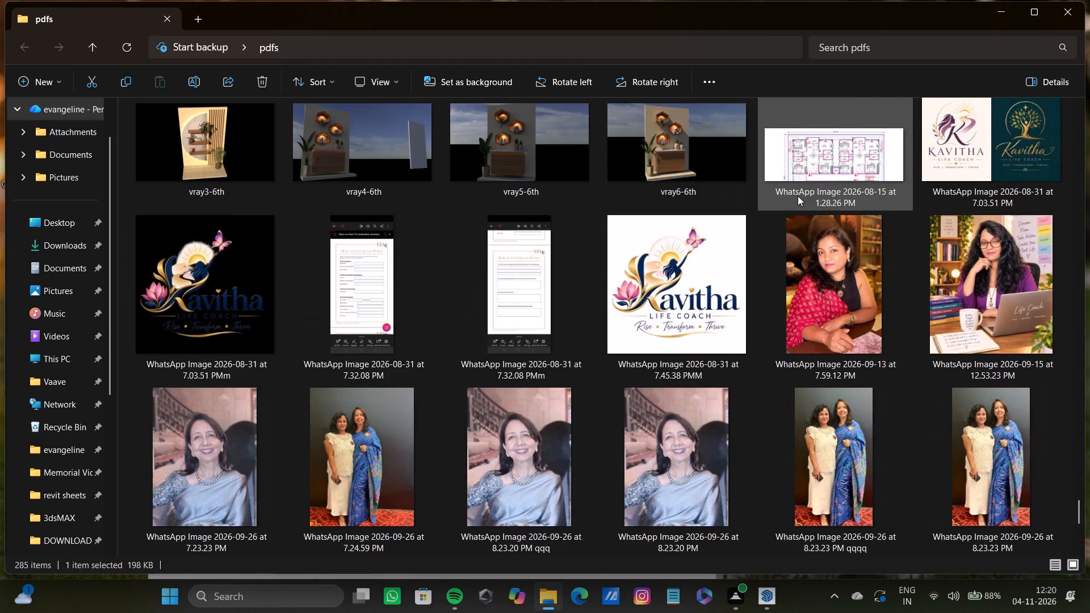
scroll(798, 196, "down", 2)
double_click(543, 417)
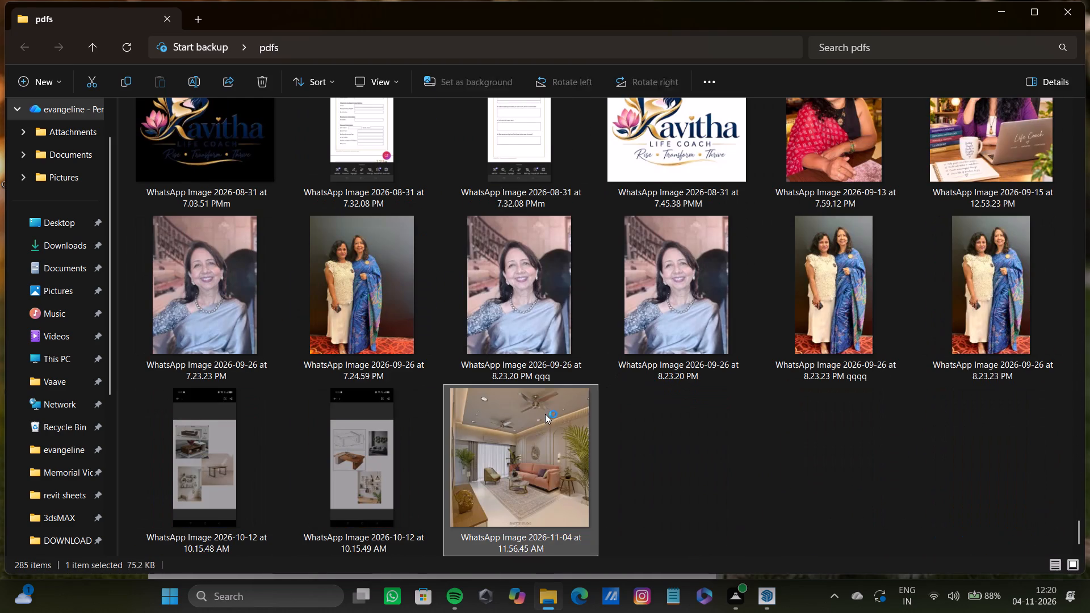
left_click(1001, 19)
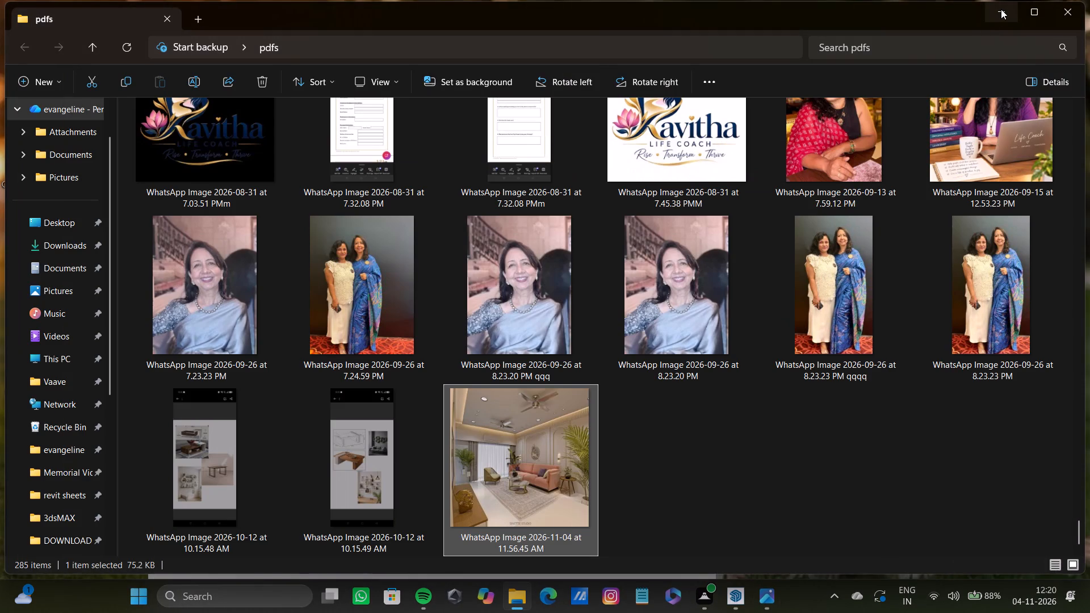
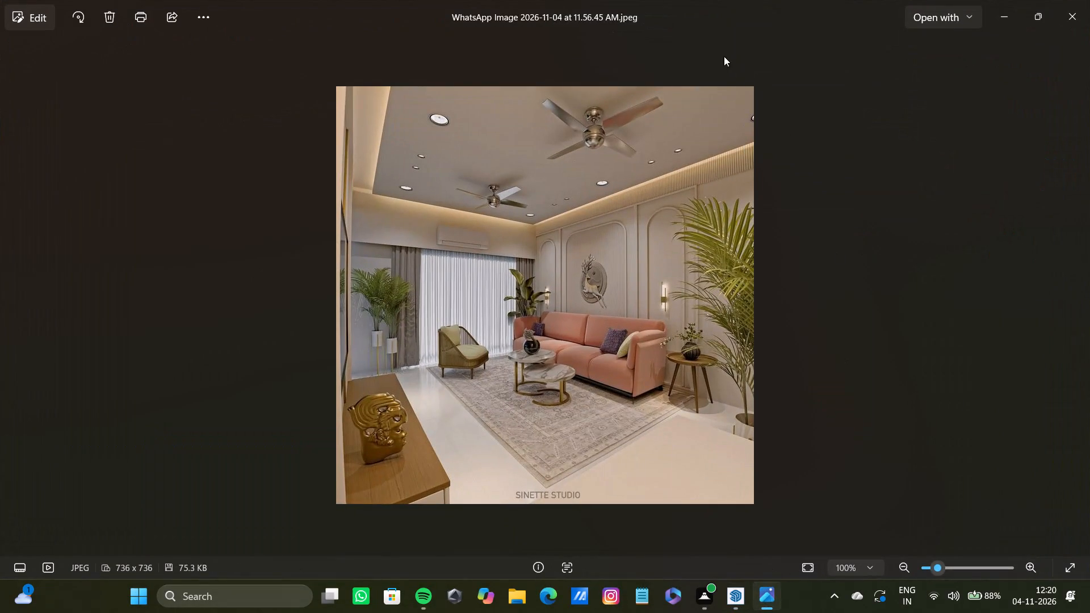
Restore the living room photo window and resize it to full height beside the SketchUp window.
left_click(1046, 10)
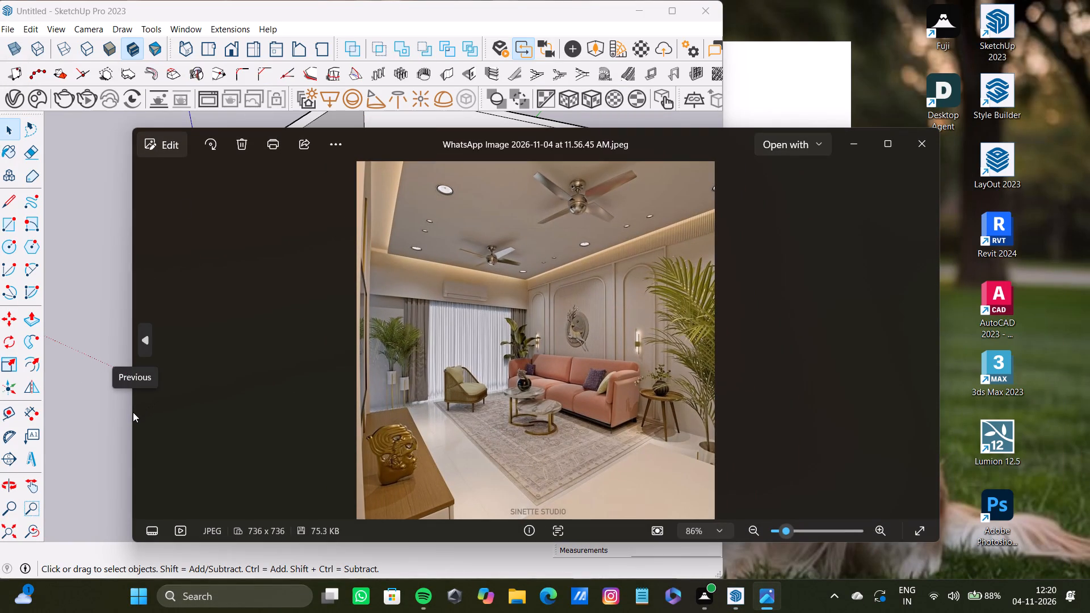
left_click_drag(131, 425, 609, 426)
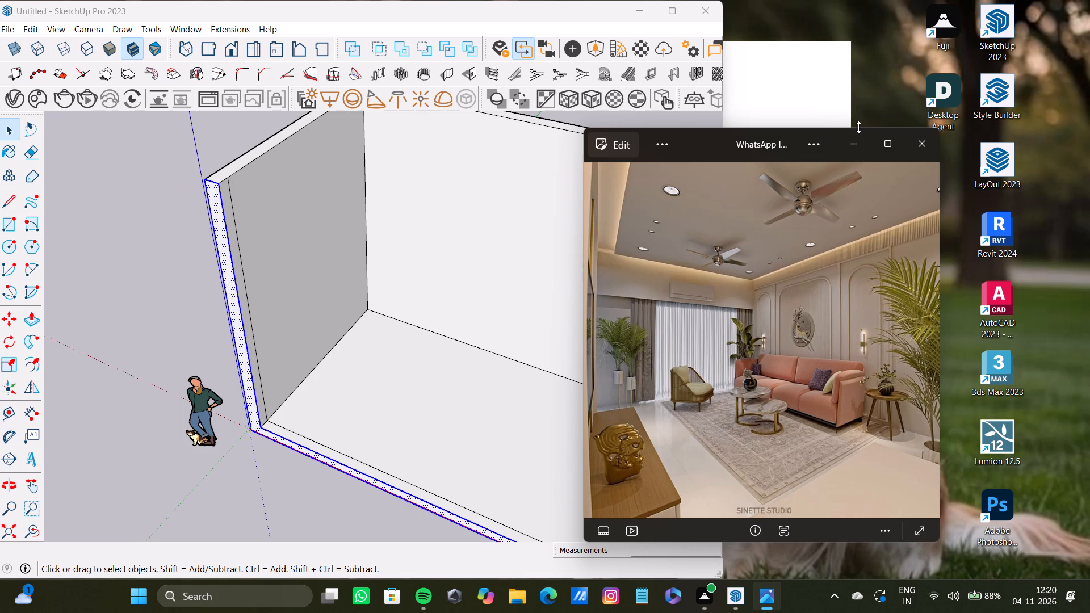
left_click_drag(858, 127, 849, 0)
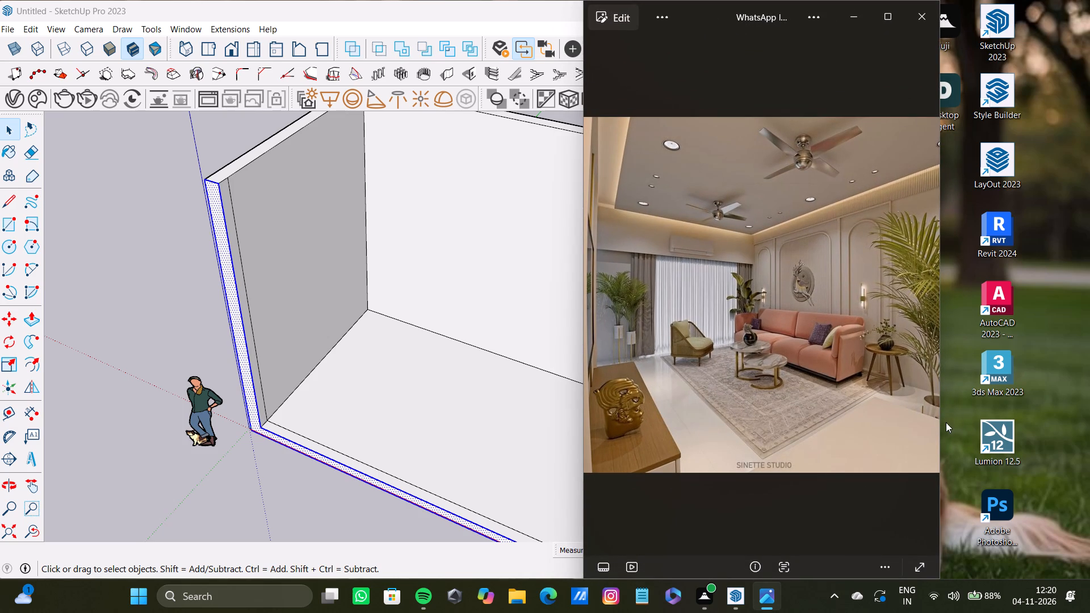
left_click_drag(942, 431, 1089, 423)
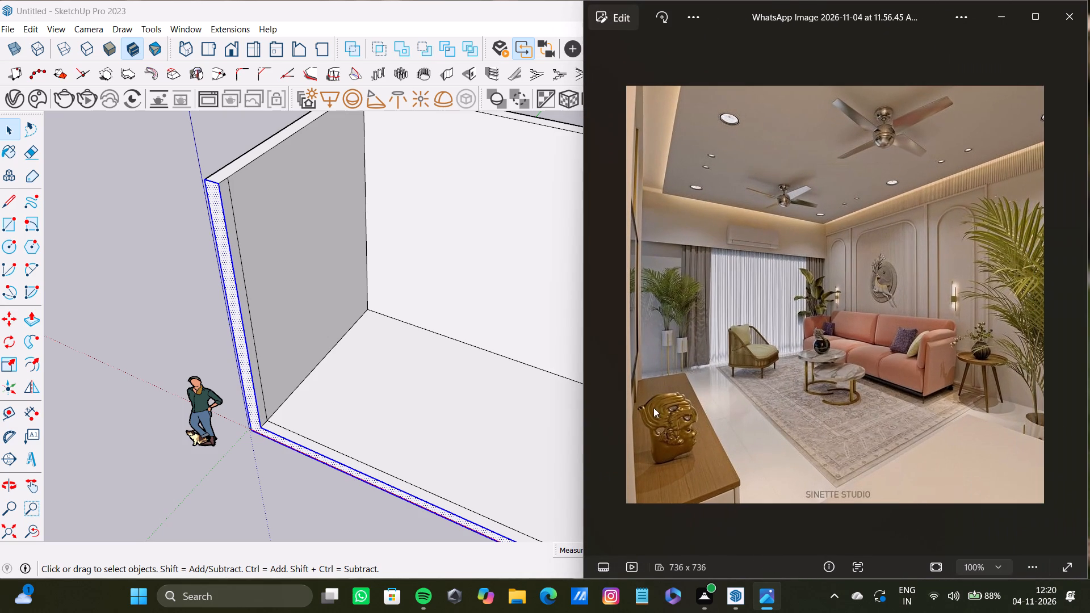
left_click_drag(584, 443, 670, 439)
left_click(1052, 268)
left_click_drag(582, 471, 732, 460)
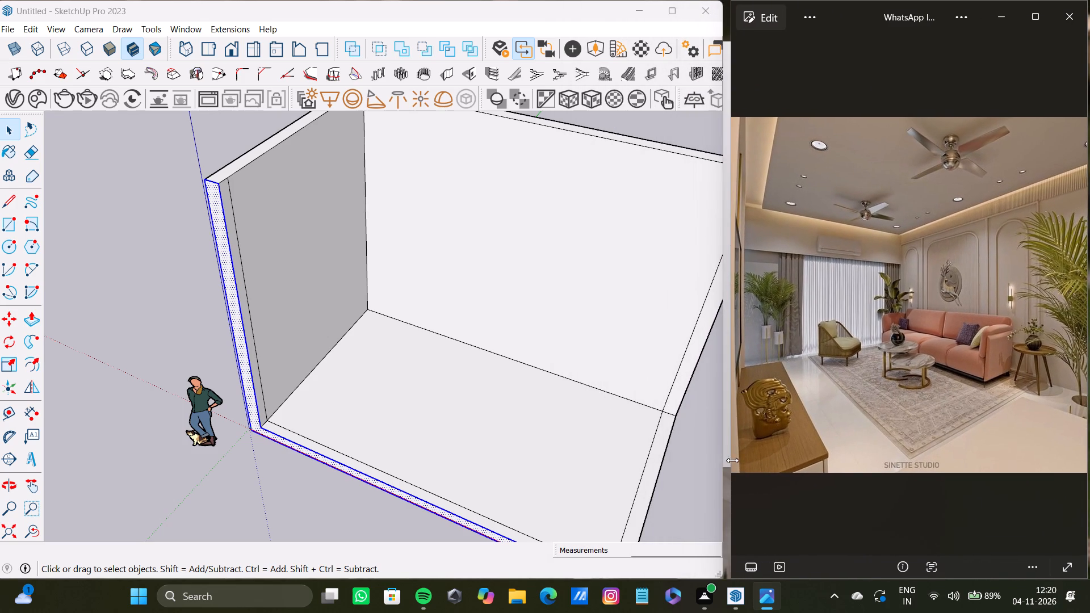
left_click_drag(732, 460, 720, 458)
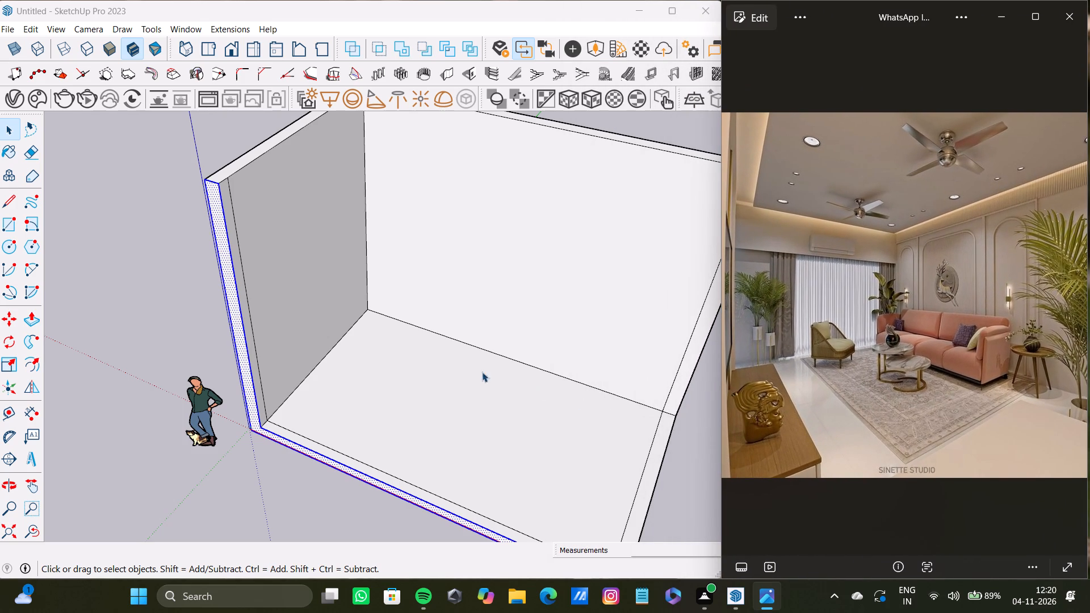
Switch to SketchUp and examine the walled room from several angles against the reference photo.
scroll(437, 366, "down", 7)
middle_click_drag(456, 366, 327, 269)
scroll(301, 301, "up", 9)
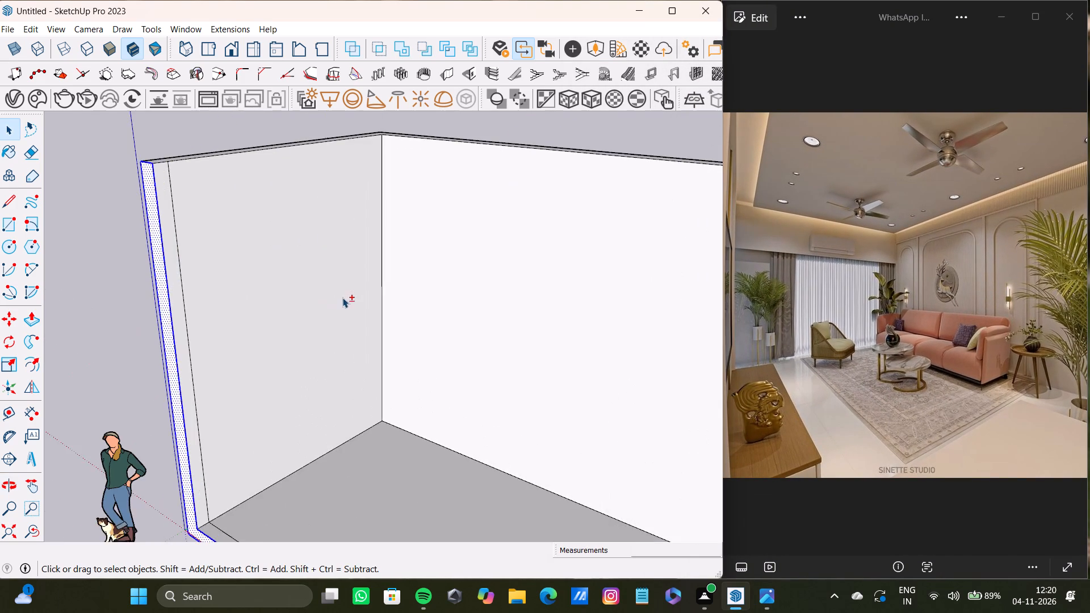
middle_click_drag(342, 297, 357, 277, "shift")
scroll(357, 277, "down", 6)
middle_click_drag(352, 279, 307, 195)
scroll(294, 261, "up", 4)
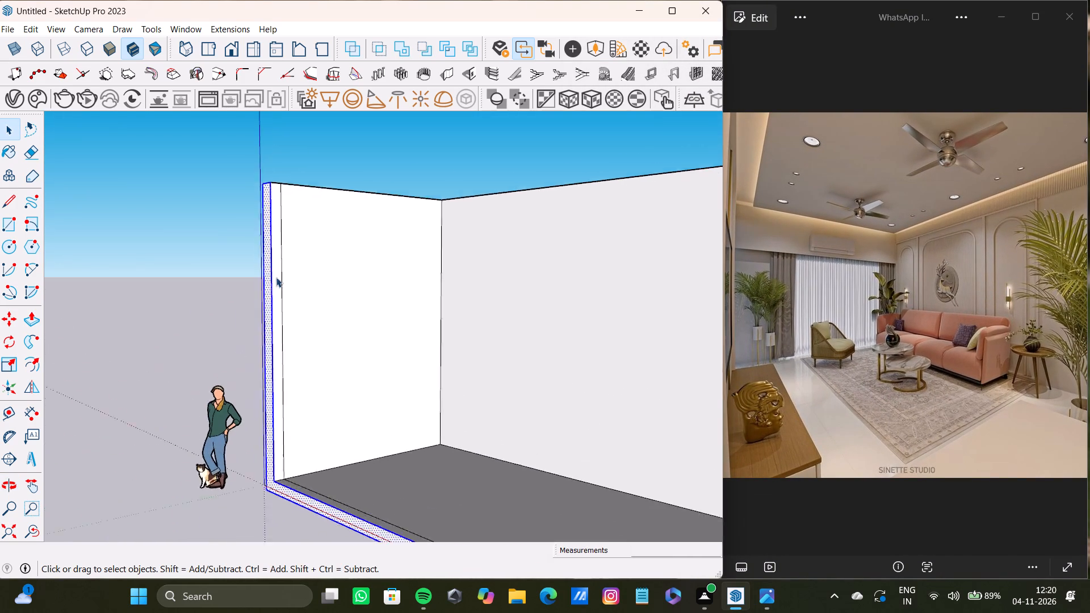
scroll(276, 277, "up", 3)
scroll(258, 297, "down", 9)
scroll(304, 311, "up", 1, "shift")
middle_click_drag(304, 311, 414, 357, "shift")
scroll(413, 357, "down", 1)
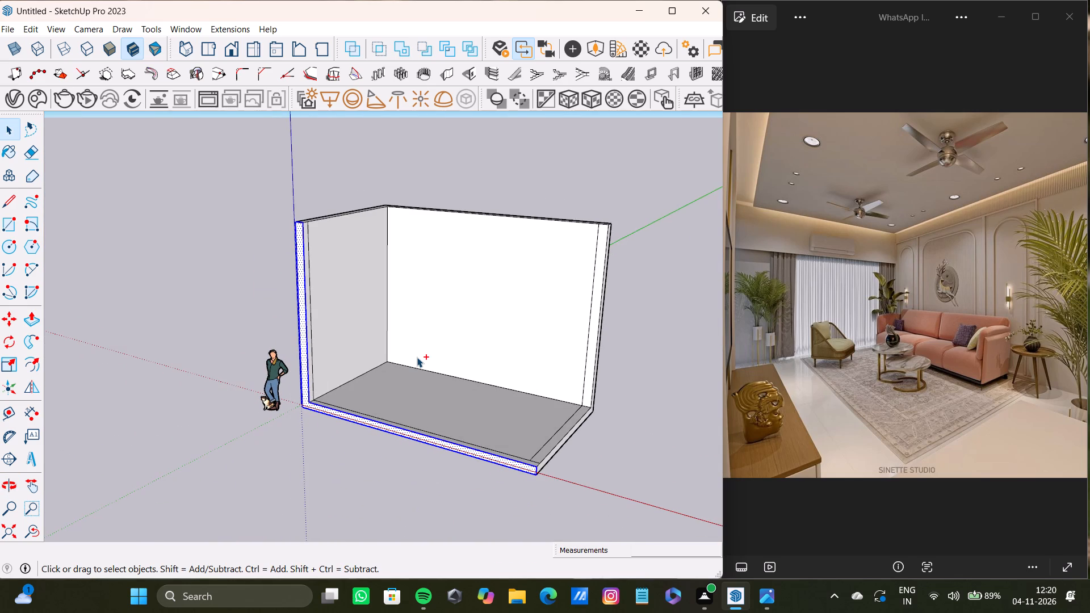
Undo the raised walls and the inner offset outline, back to the plain floor slab.
key("ctrl+z")
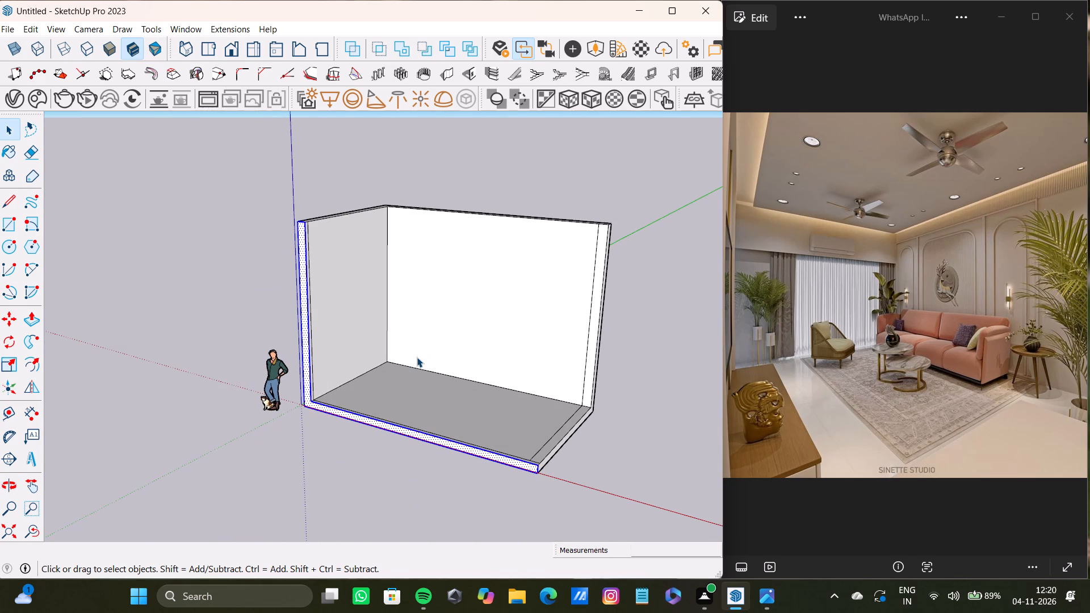
key("ctrl+z")
key("ctrl+z")
key("ctrl+z")
key("ctrl+z")
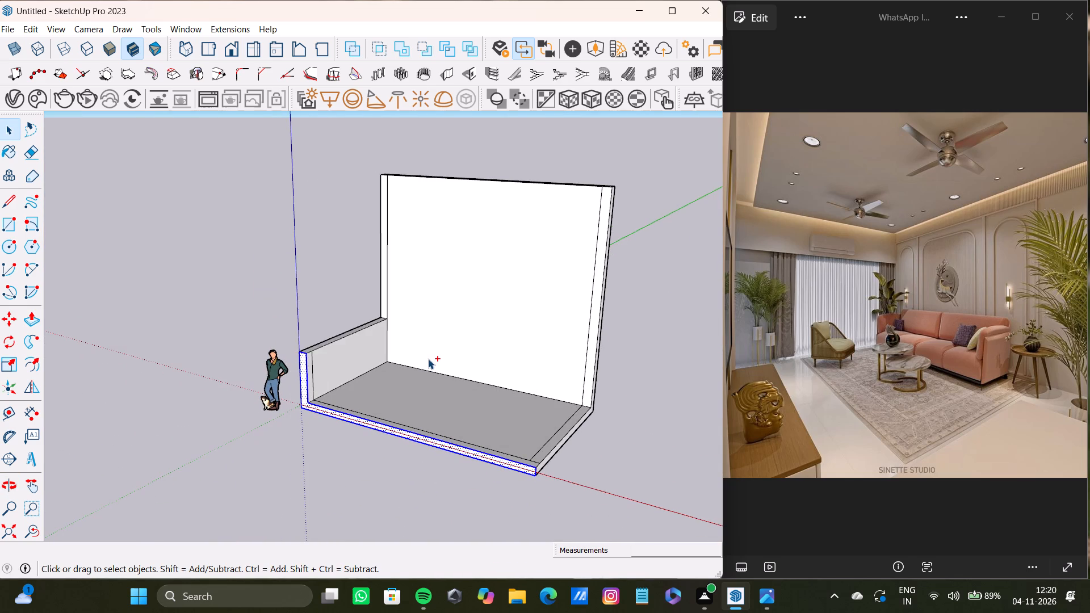
key("ctrl+z")
key("ctrl+z")
key("ctrl+z")
key("ctrl+z")
key("ctrl+z")
key("ctrl+z")
key("ctrl+z")
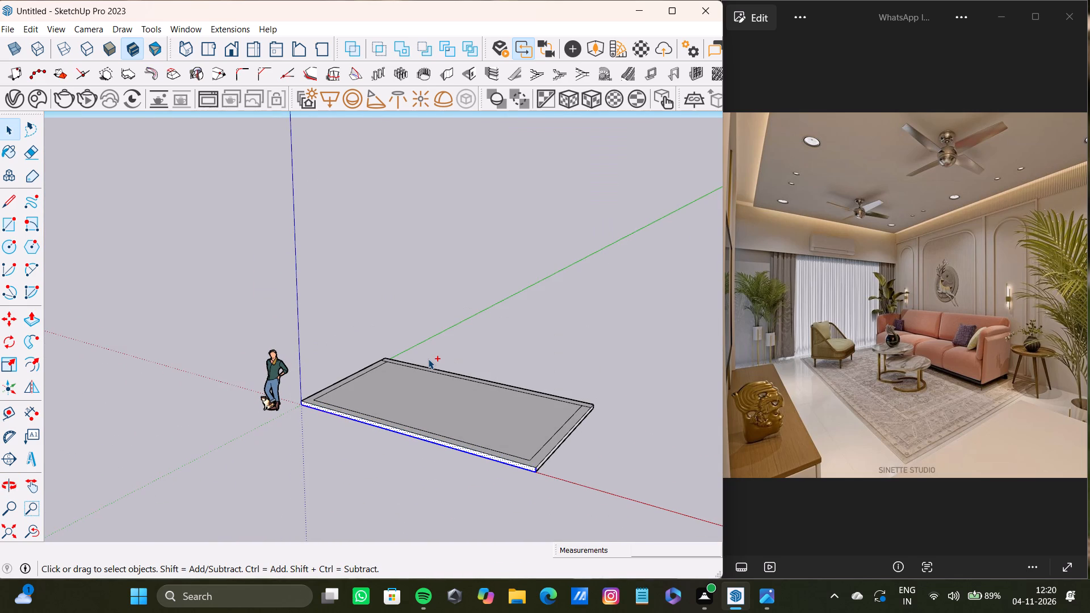
key("ctrl+z")
key("ctrl+z")
scroll(428, 360, "down", 4)
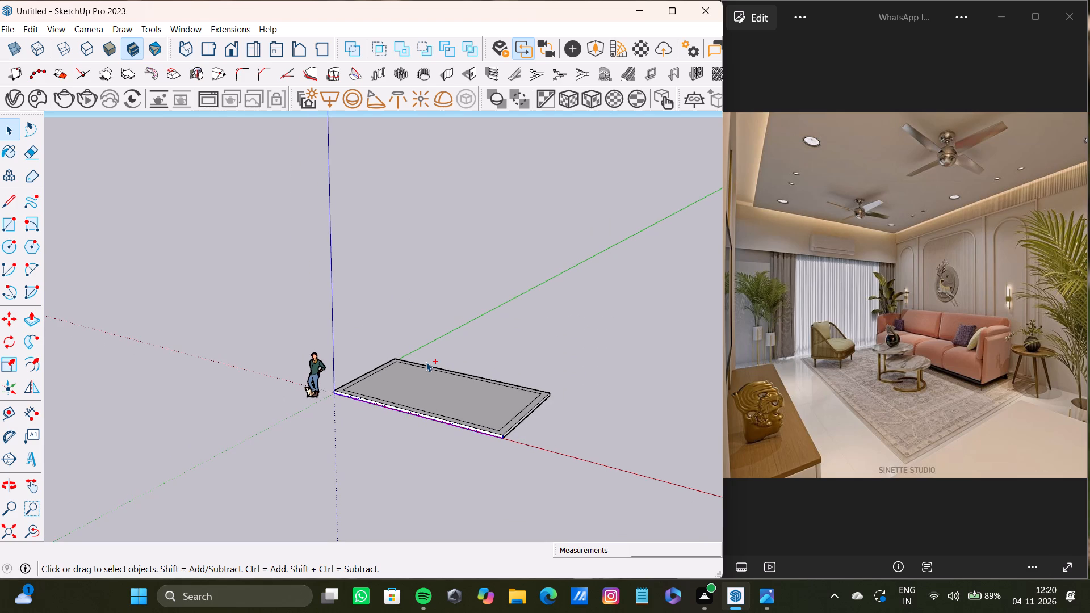
key("ctrl+z")
Extend the floor slab by about 6' 6" along the green axis, using Push/Pull on its side face opposite the origin.
scroll(417, 379, "down", 4)
middle_click_drag(414, 379, 436, 455)
scroll(428, 409, "up", 10)
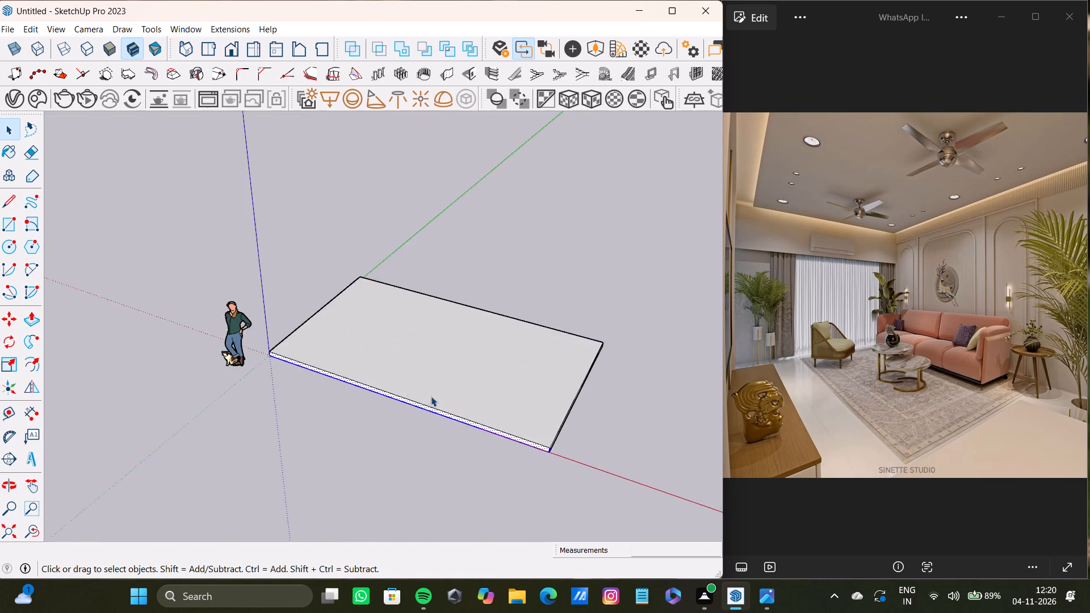
scroll(431, 396, "up", 4)
scroll(582, 405, "down", 4)
middle_click_drag(519, 347, 22, 280)
scroll(22, 281, "down", 1)
scroll(438, 447, "up", 3)
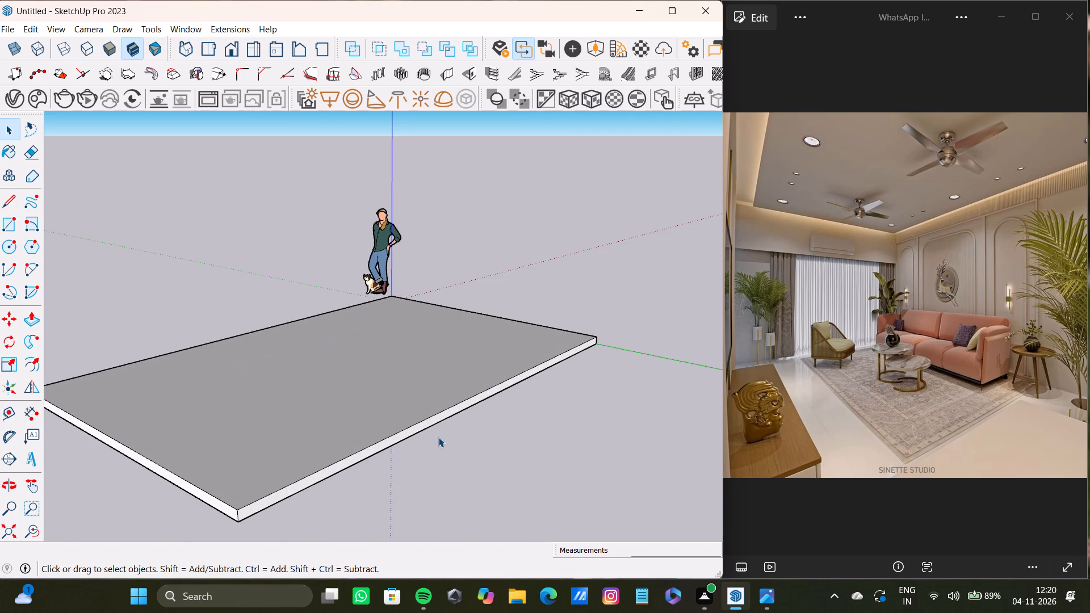
left_click(438, 418)
key("p")
left_click_drag(438, 418, 568, 475)
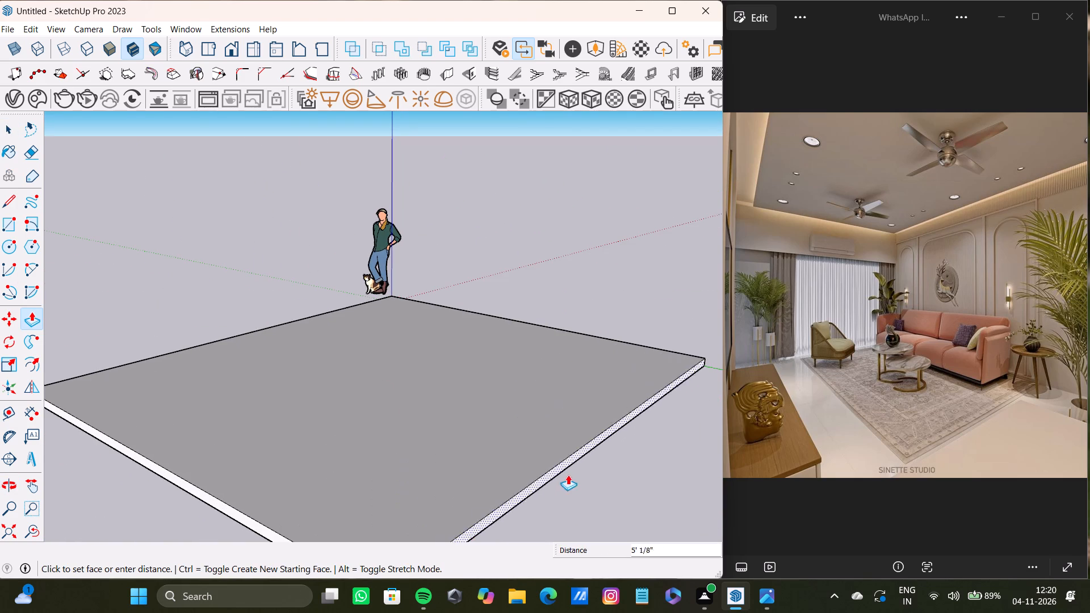
left_click_drag(568, 475, 614, 492)
scroll(500, 439, "down", 8)
scroll(428, 413, "up", 1, "shift")
middle_click_drag(428, 413, 610, 400, "shift")
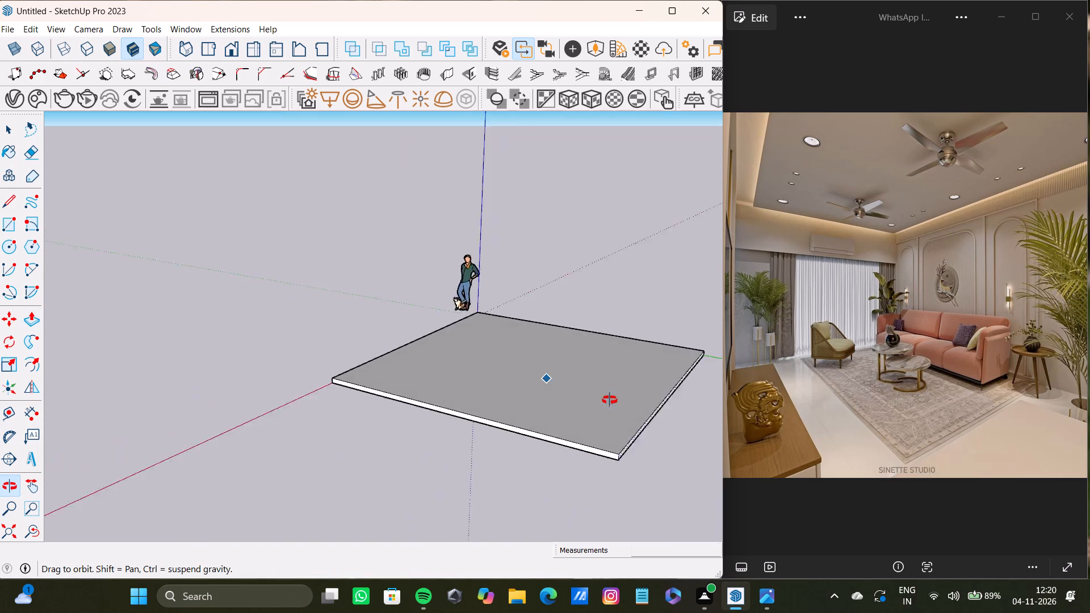
middle_click_drag(610, 400, 668, 430, "shift")
scroll(546, 396, "down", 3)
middle_click_drag(504, 367, 466, 399, "shift")
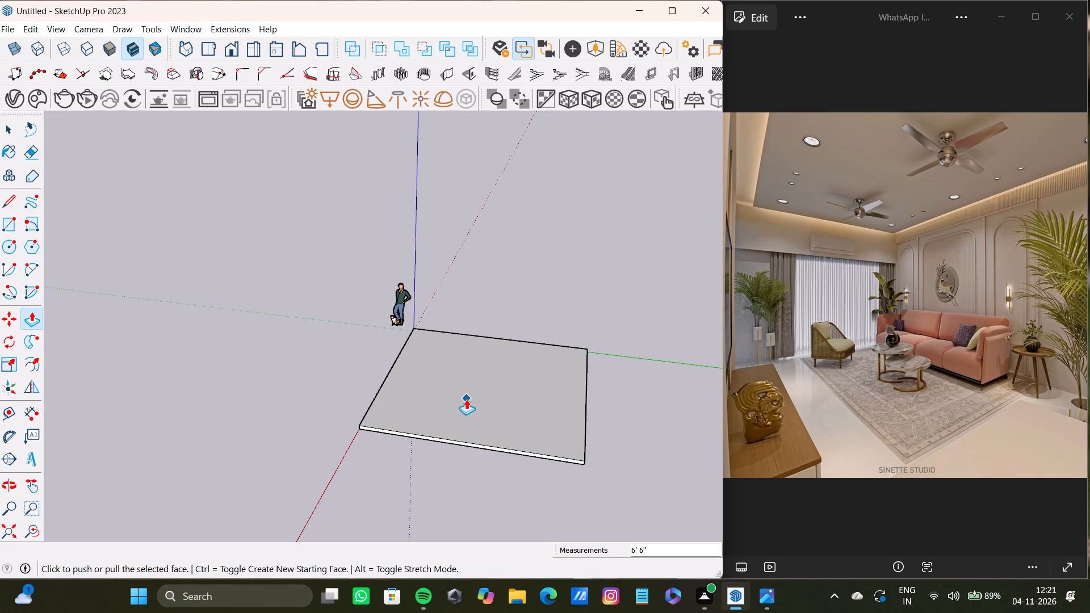
key("space")
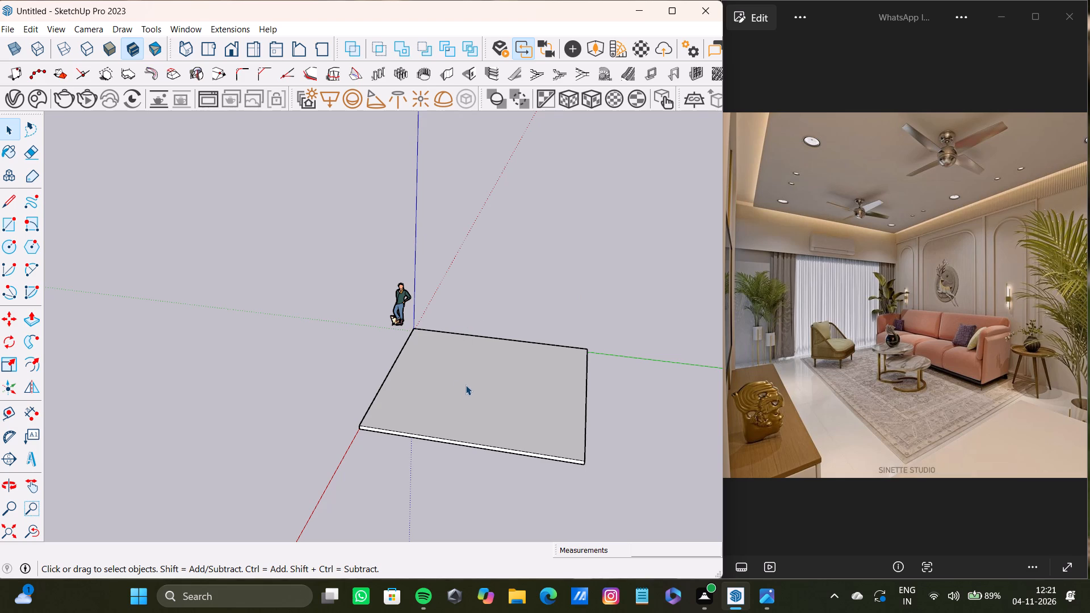
Offset the slab's top face outline inward by about 11 1/8" to form a wall border.
scroll(441, 405, "up", 6)
middle_click_drag(441, 404, 460, 430)
scroll(460, 430, "down", 8)
middle_click_drag(459, 419, 458, 454)
left_click(457, 439)
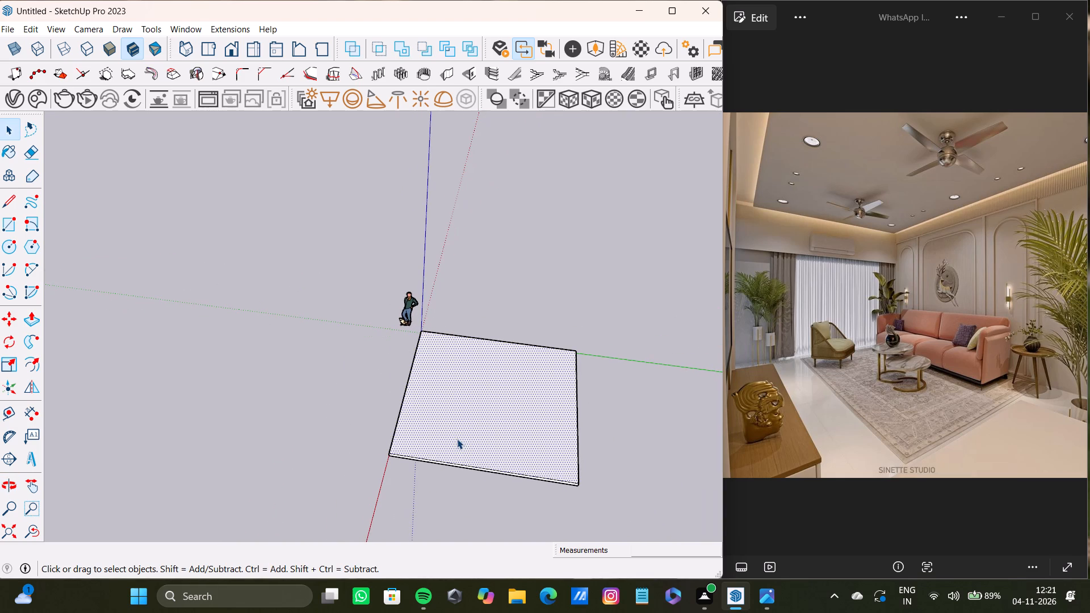
key("f")
left_click_drag(458, 438, 397, 451)
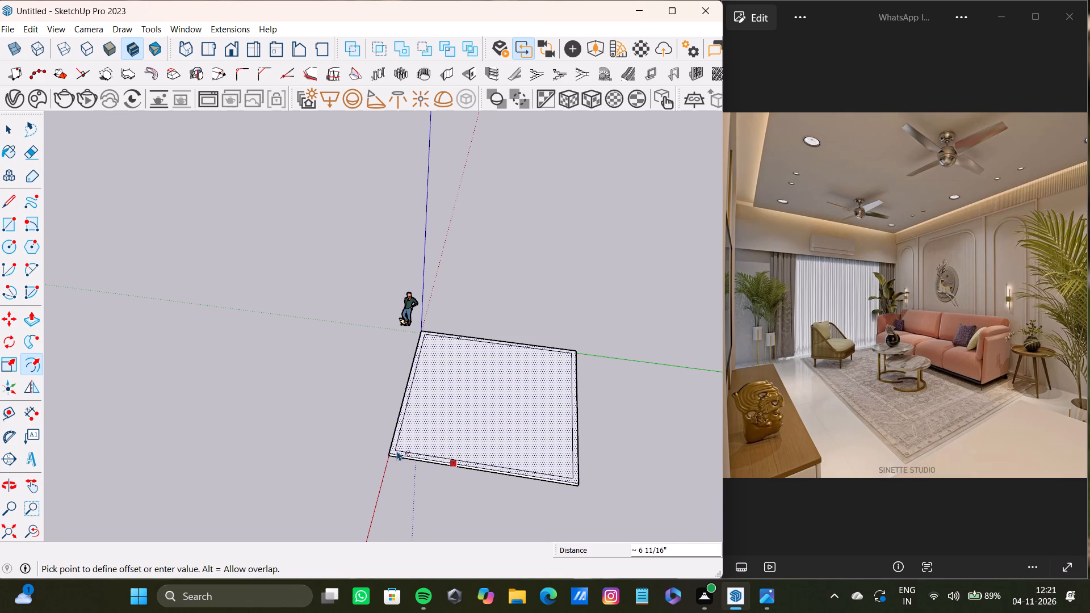
left_click_drag(397, 451, 404, 452)
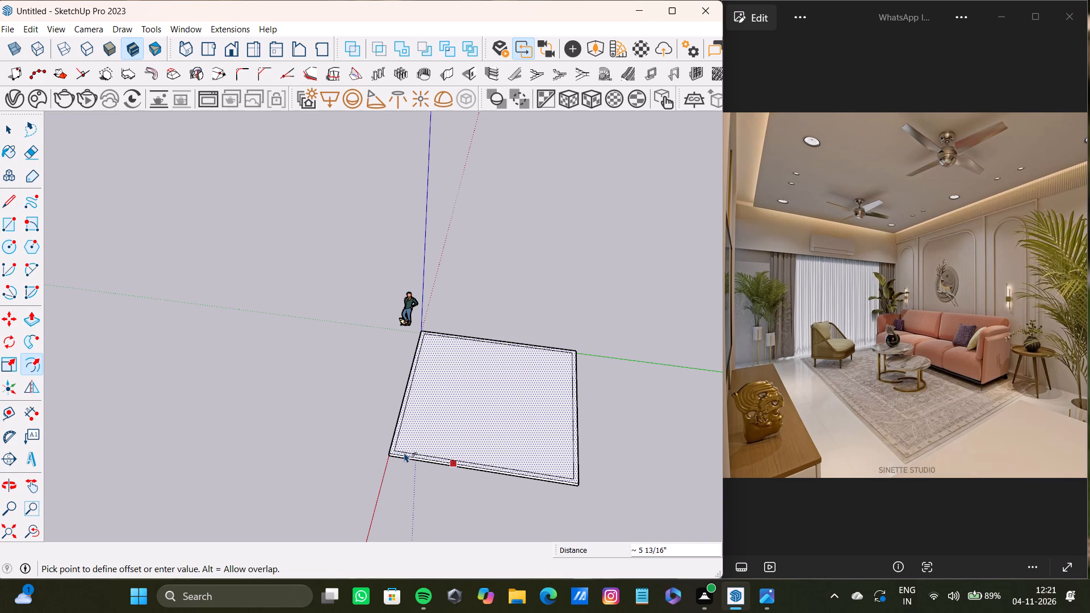
left_click_drag(404, 452, 409, 453)
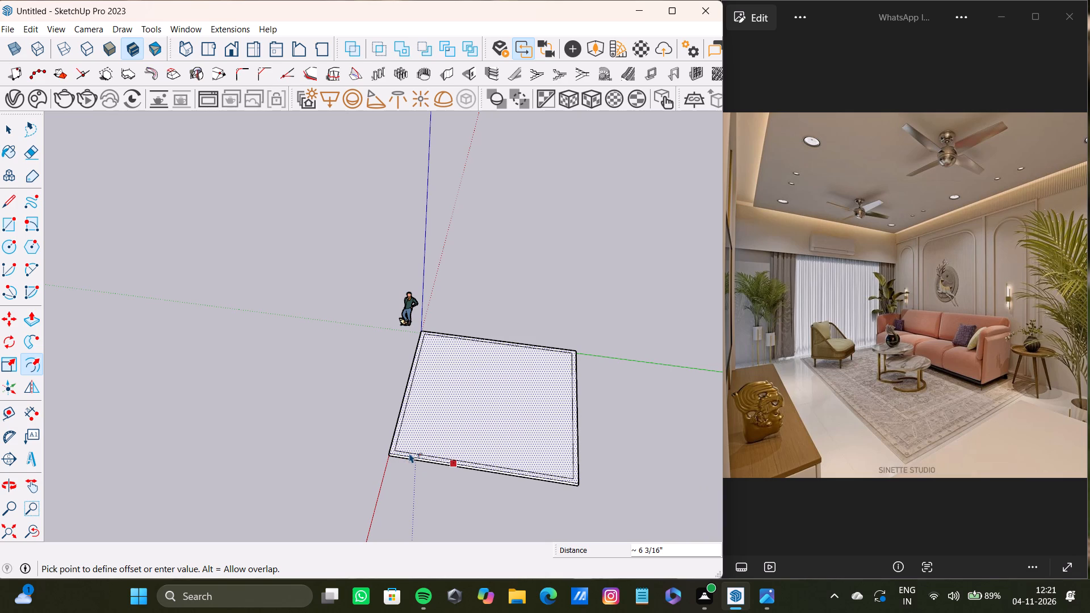
left_click_drag(409, 453, 417, 453)
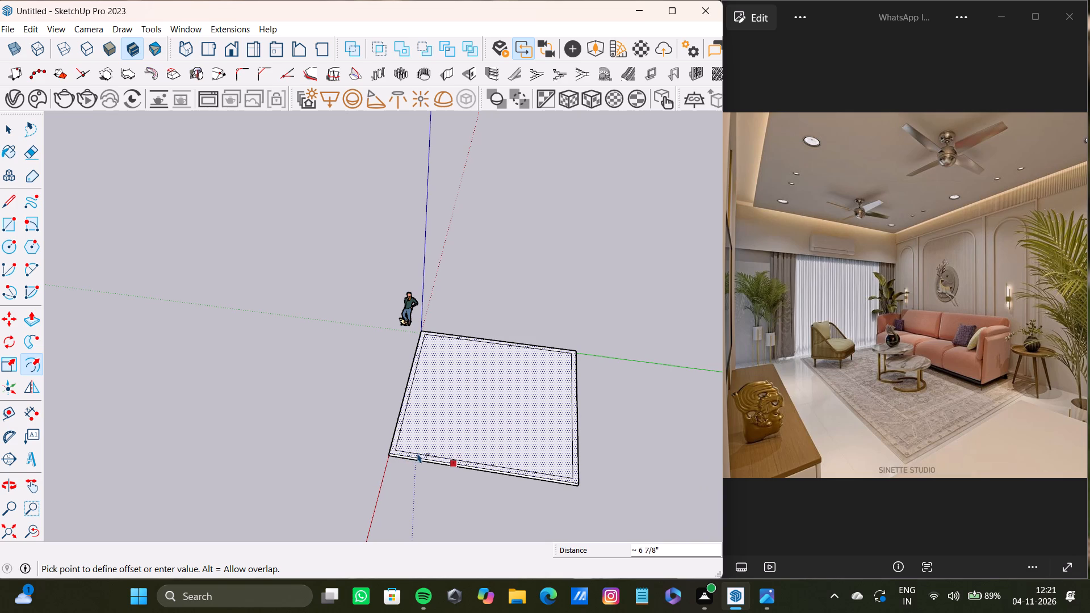
left_click_drag(417, 453, 421, 452)
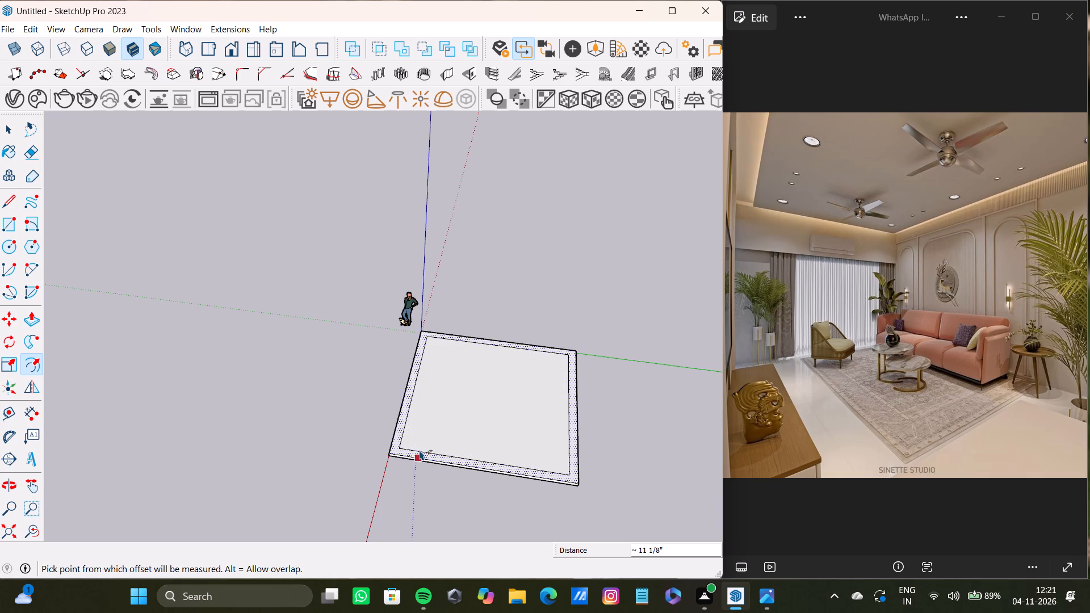
Draw two lines of about 11 1/8" from the inner outline's corners to the outer edges, separating the border strip along the green axis.
key("l")
scroll(432, 341, "up", 12)
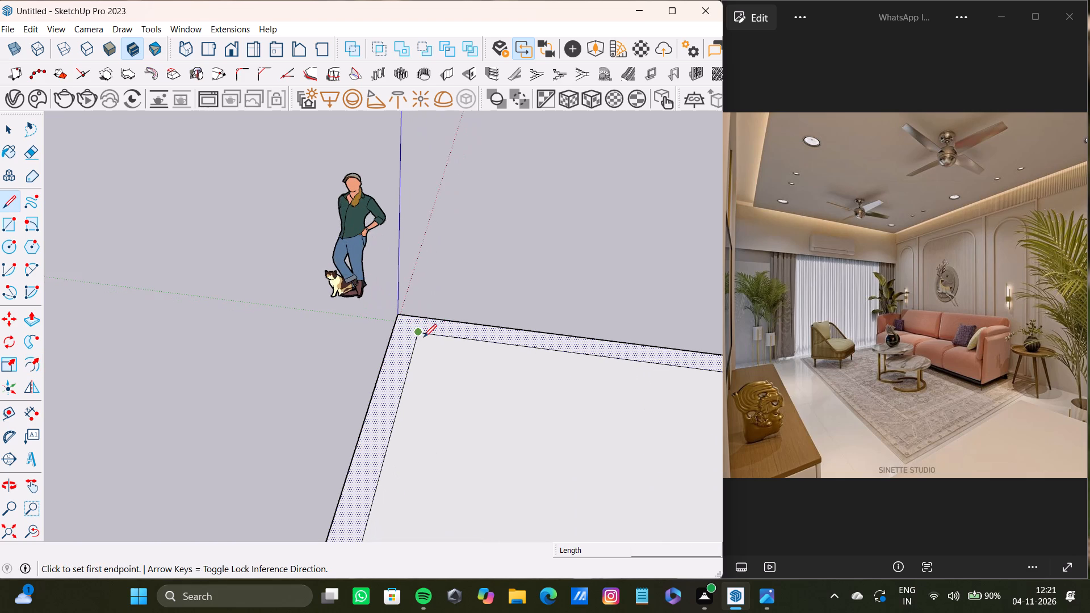
scroll(420, 333, "up", 9)
left_click(419, 332)
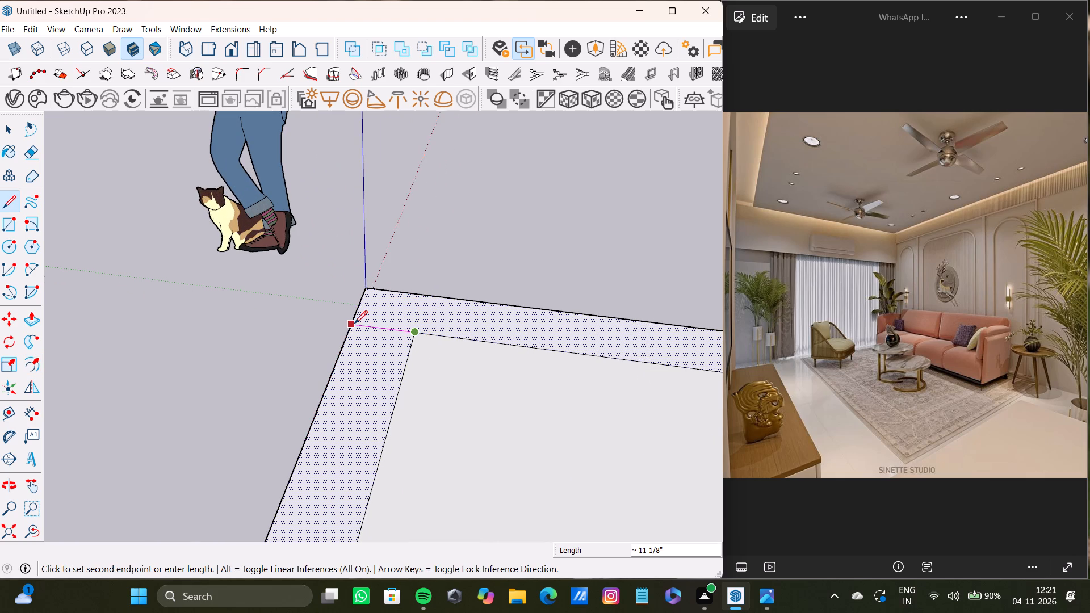
left_click(354, 324)
scroll(542, 361, "down", 9)
middle_click_drag(542, 359, 110, 351, "shift")
scroll(542, 365, "down", 7)
scroll(622, 405, "up", 7)
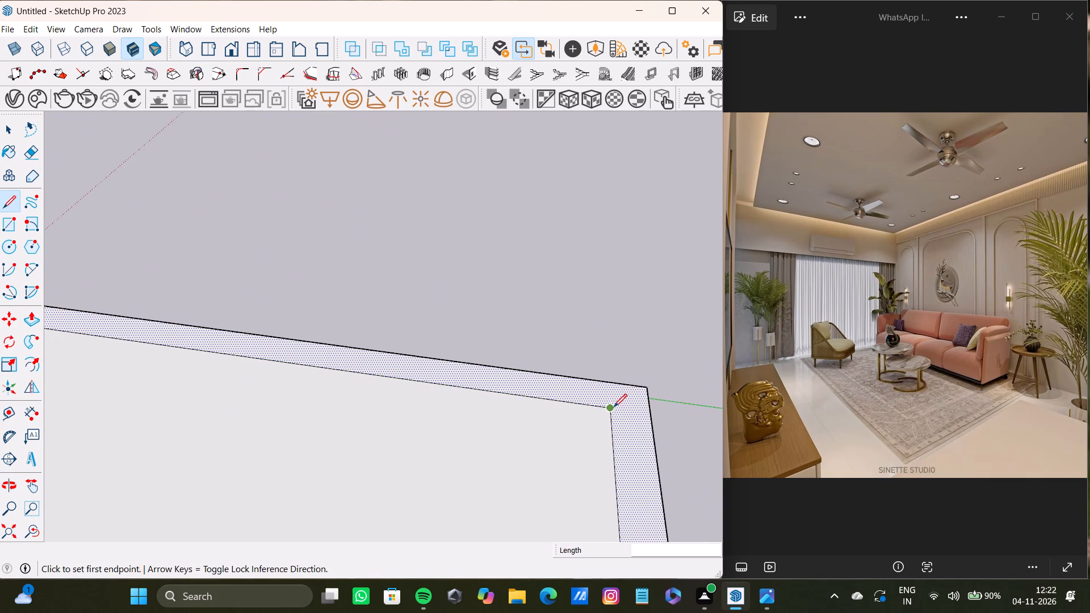
left_click(614, 407)
left_click(649, 418)
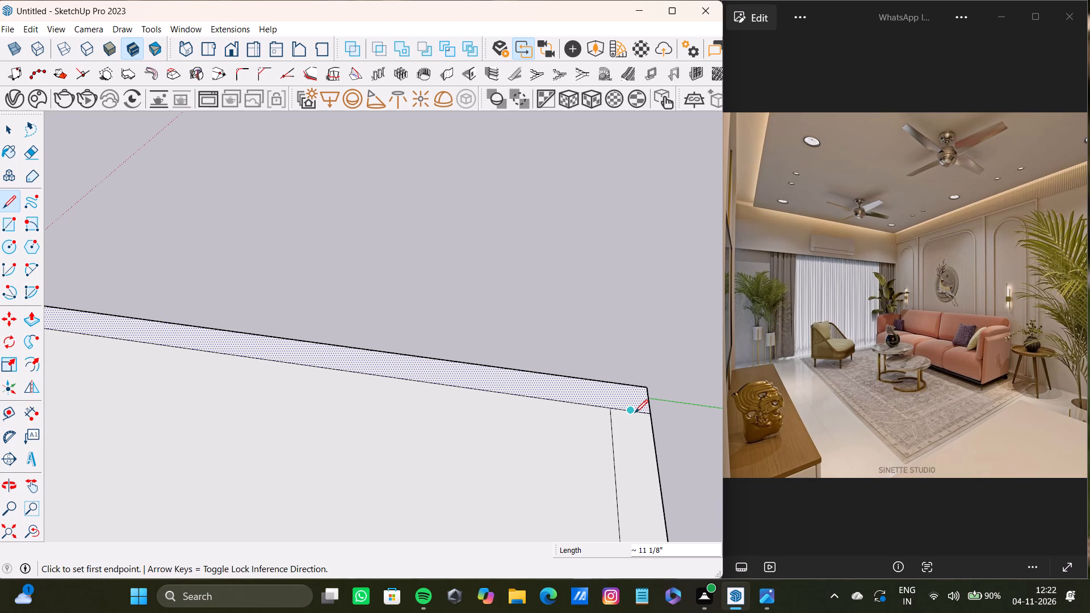
Draw two lines of about 11 1/8" from the remaining inner corners to the outer edges, separating the border strip opposite the origin.
scroll(446, 435, "down", 12)
middle_click_drag(451, 423, 494, 398, "shift")
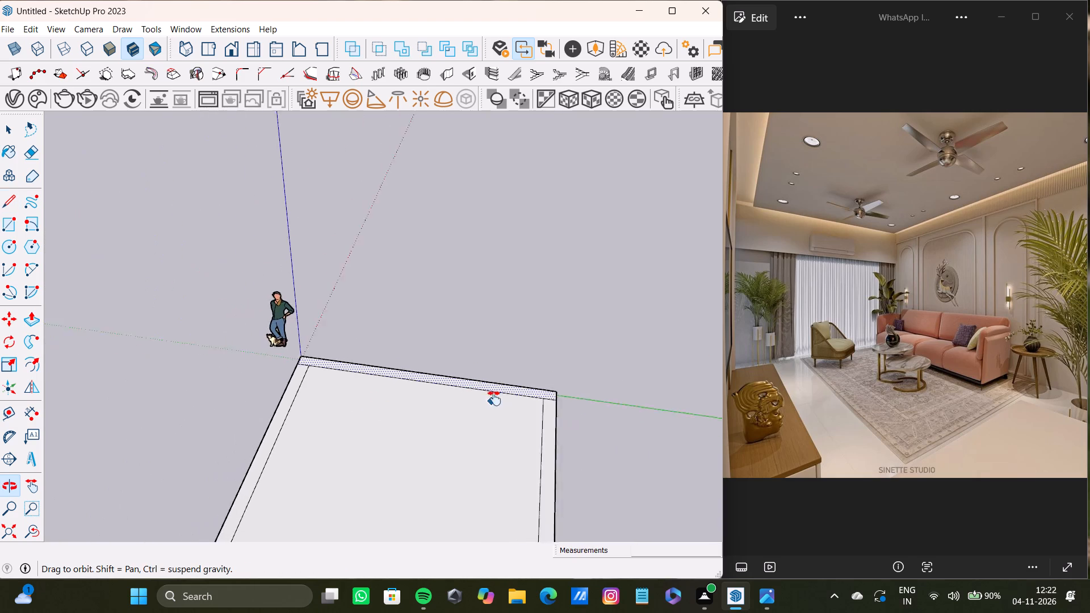
middle_click_drag(494, 398, 513, 350, "shift")
scroll(513, 350, "up", 8)
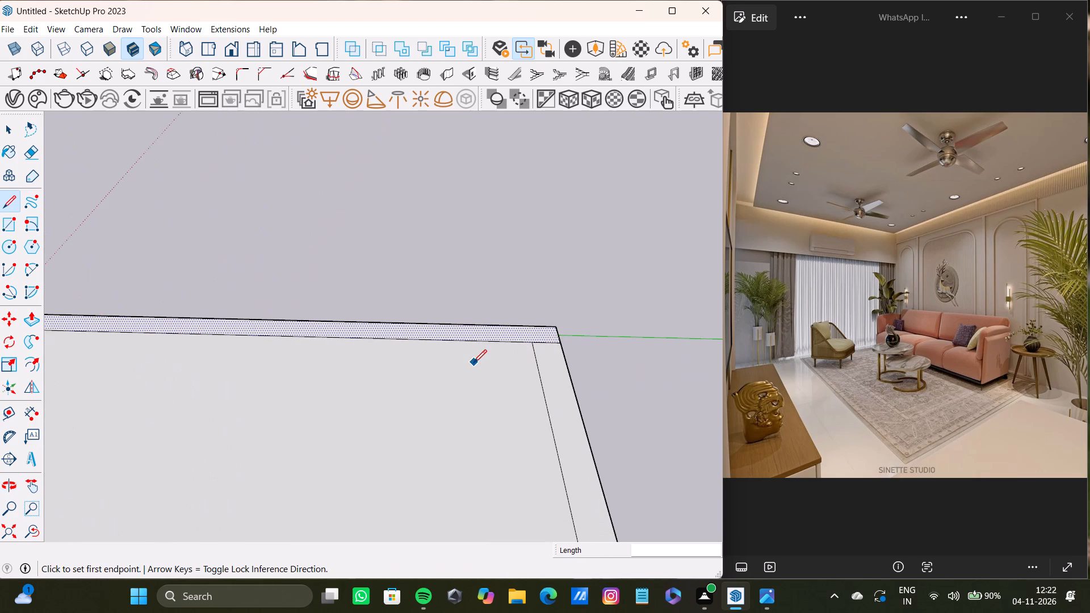
scroll(200, 333, "down", 8)
middle_click_drag(250, 366, 31, 295, "shift")
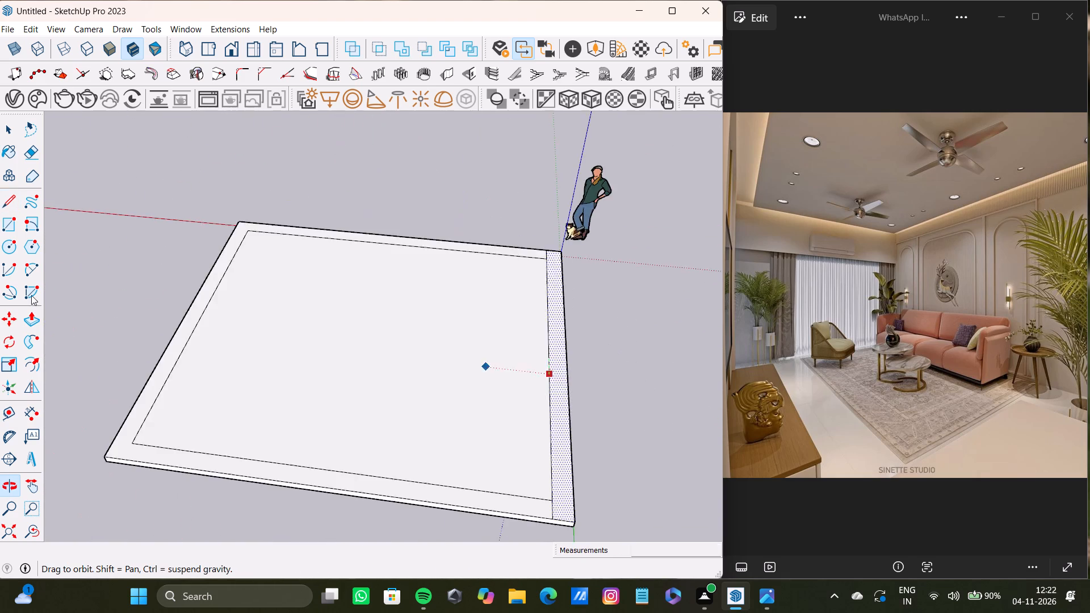
middle_click_drag(31, 295, 0, 291, "shift")
scroll(427, 362, "down", 5)
middle_click_drag(423, 362, 618, 289)
middle_click_drag(369, 326, 572, 350)
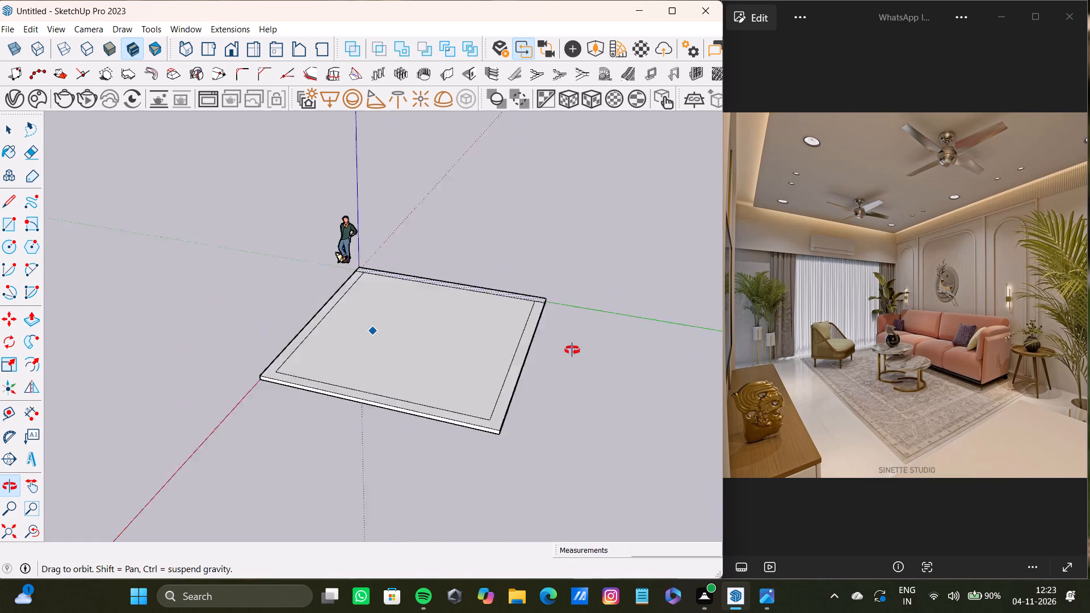
middle_click_drag(572, 350, 657, 352)
middle_click_drag(385, 356, 682, 389)
scroll(328, 327, "up", 5)
middle_click_drag(304, 325, 259, 365, "shift")
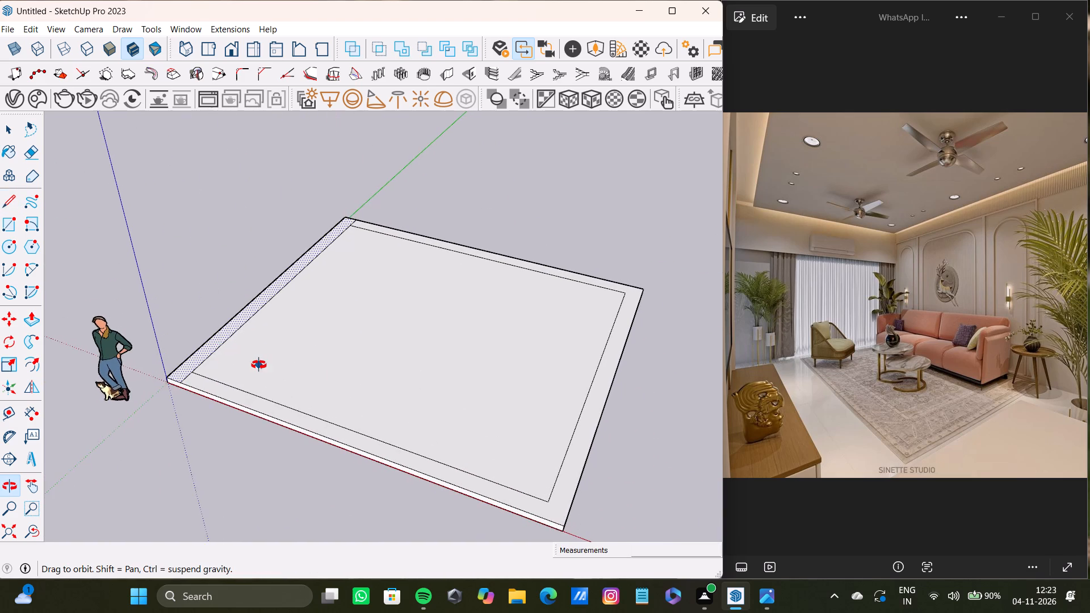
middle_click_drag(259, 365, 257, 348, "shift")
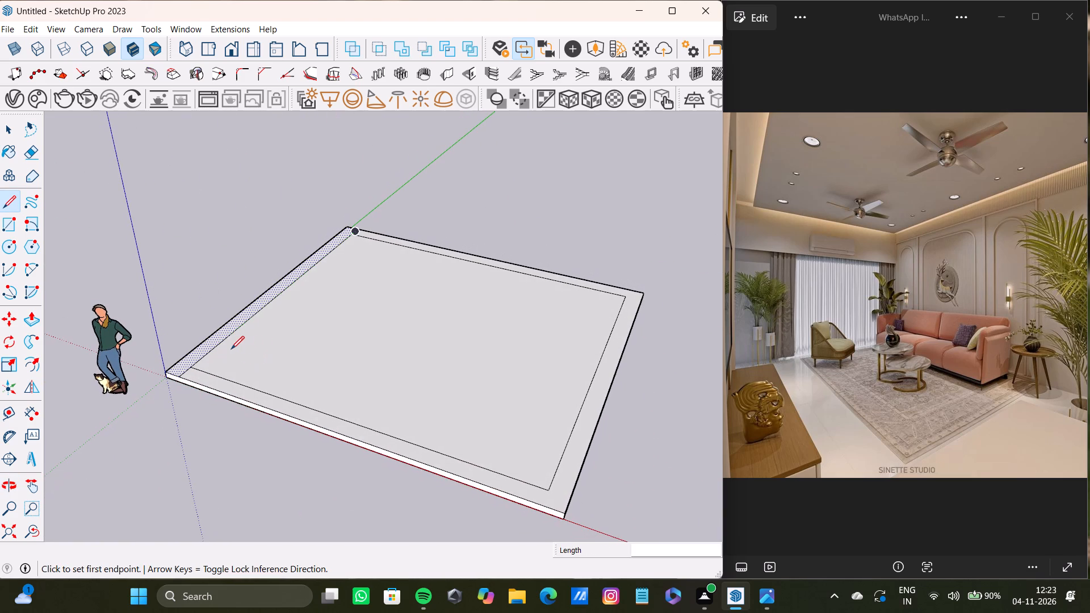
left_click(554, 484)
left_click(543, 505)
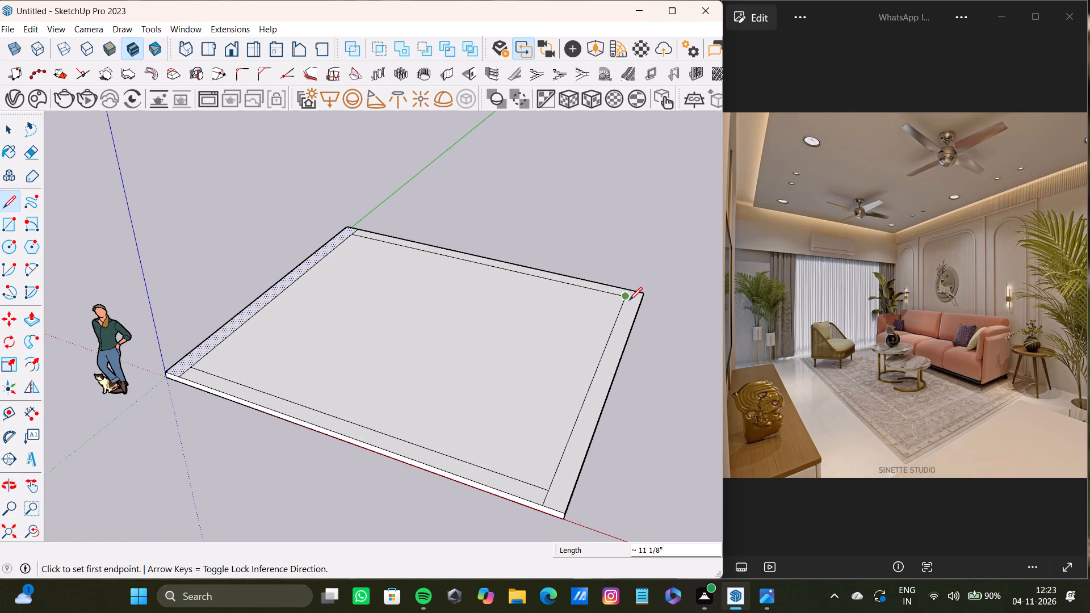
left_click(625, 294)
left_click(628, 285)
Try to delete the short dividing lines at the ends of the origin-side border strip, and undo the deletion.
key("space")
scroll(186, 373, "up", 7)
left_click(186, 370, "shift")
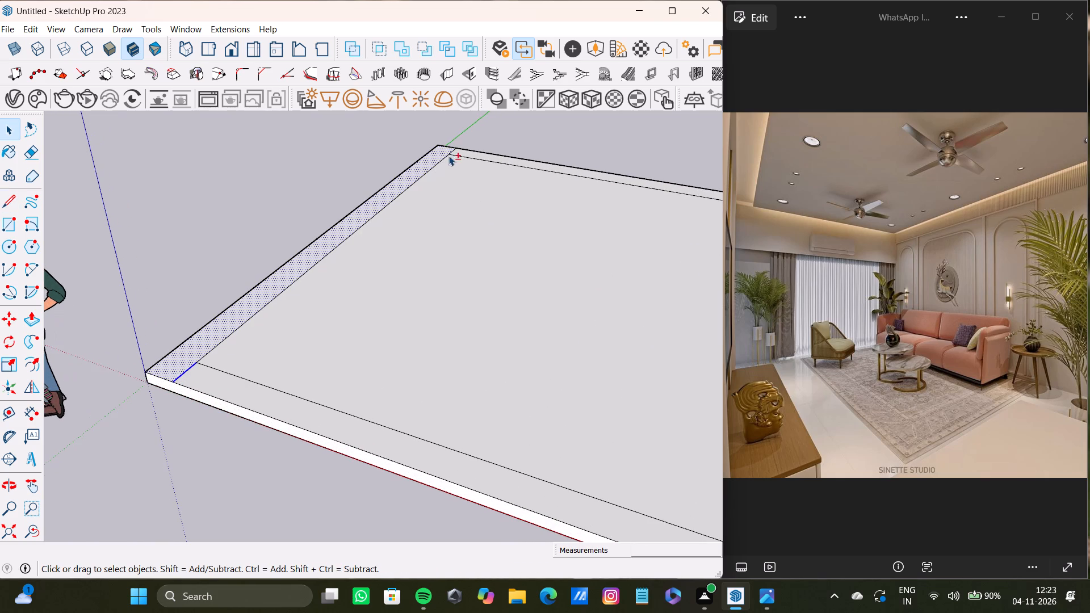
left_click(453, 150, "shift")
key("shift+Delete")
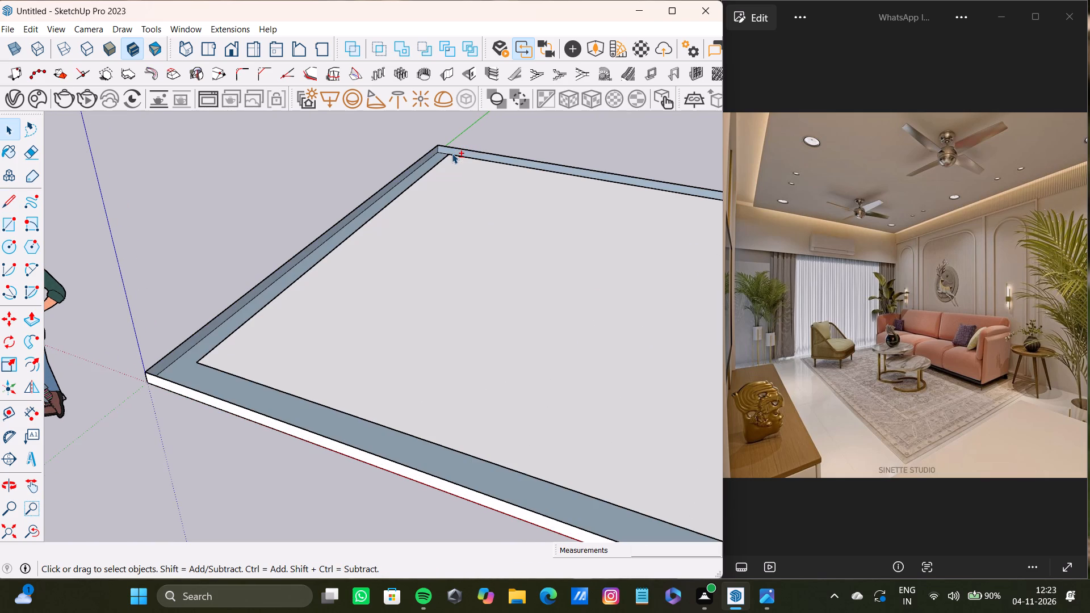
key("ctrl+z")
Delete the two short dividing lines at the ends of the origin-side strip, joining it with both adjacent border strips.
scroll(209, 377, "up", 6)
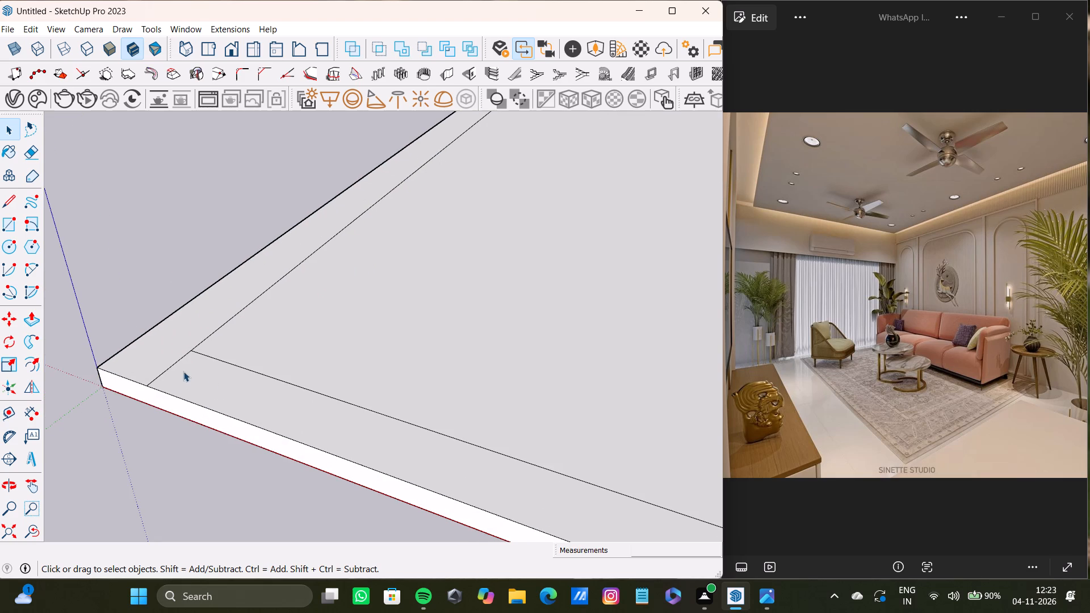
left_click(174, 362)
scroll(208, 345, "down", 7)
middle_click_drag(334, 277, 226, 527, "shift")
scroll(325, 347, "up", 4)
middle_click_drag(372, 336, 350, 433)
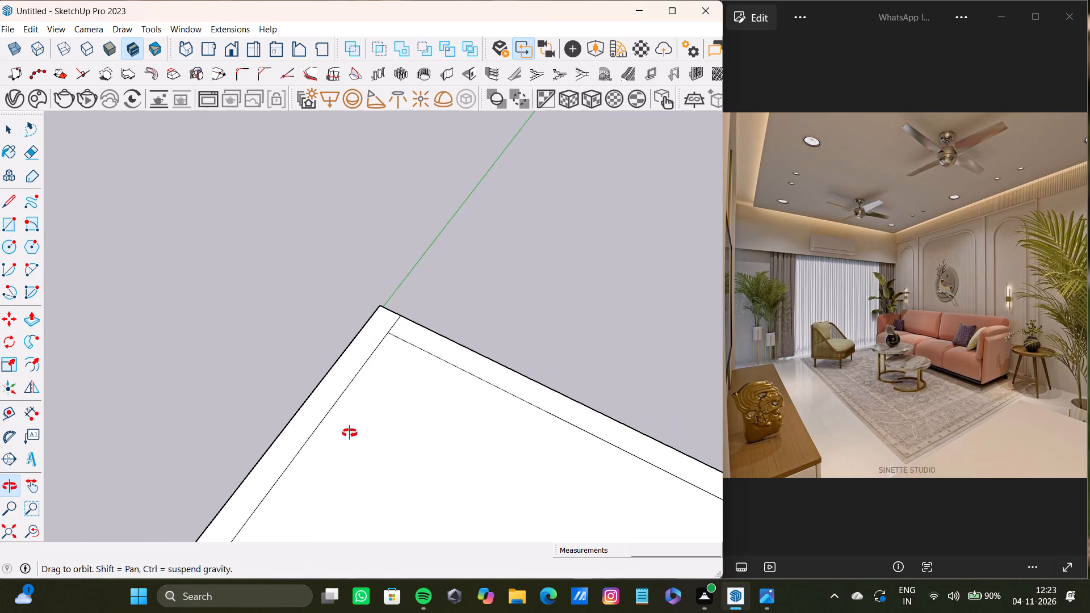
middle_click_drag(350, 433, 355, 433)
scroll(404, 333, "up", 7, "shift")
left_click(383, 318, "shift")
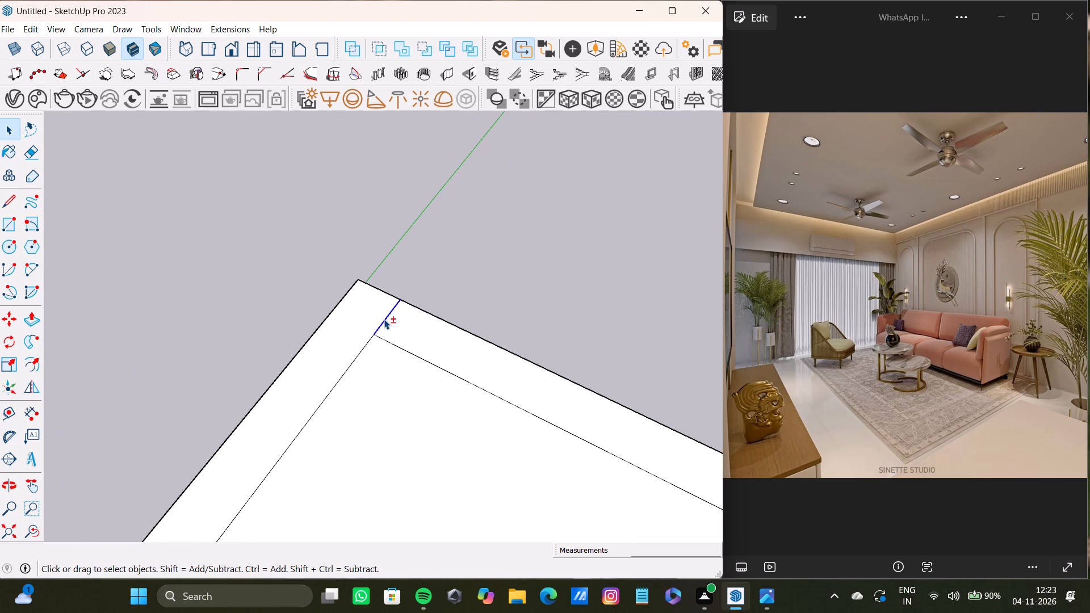
key("shift+Delete")
Push/Pull the U-shaped border face upward to raise three walls, leaving the strip opposite the origin at floor level.
left_click(384, 319, "shift")
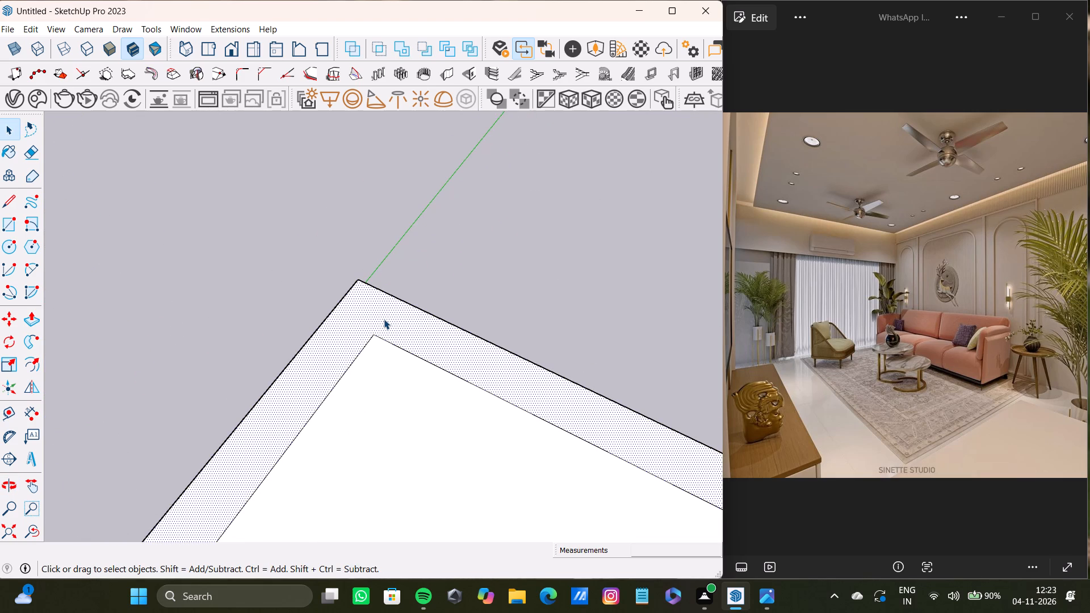
key("p")
left_click_drag(384, 319, 215, 178)
scroll(282, 270, "down", 20)
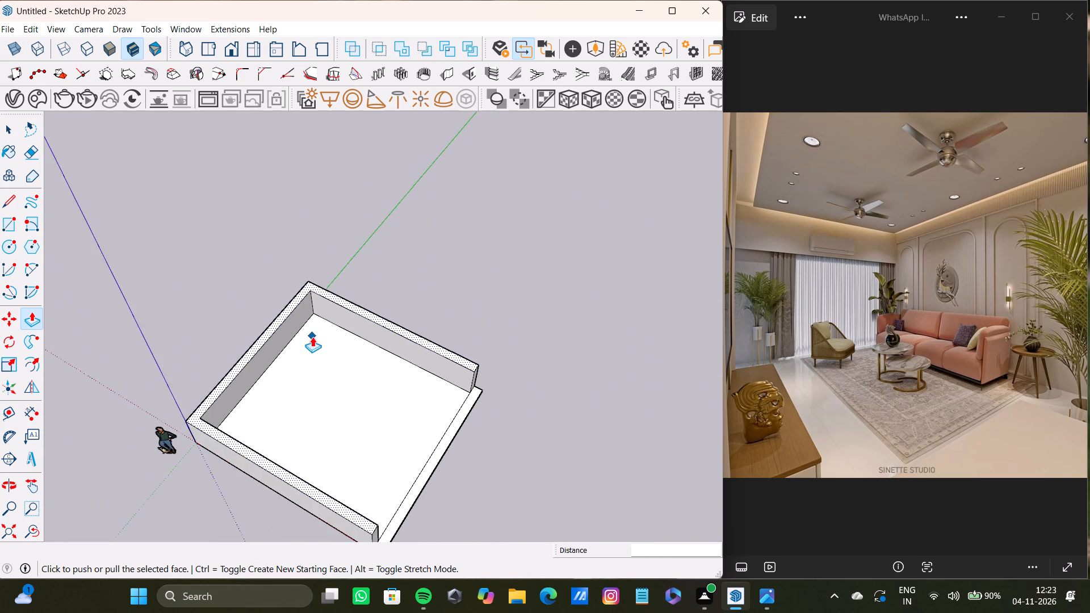
scroll(312, 337, "down", 5)
middle_click_drag(312, 337, 237, 187, "shift")
scroll(396, 375, "up", 4)
left_click_drag(392, 439, 355, 318)
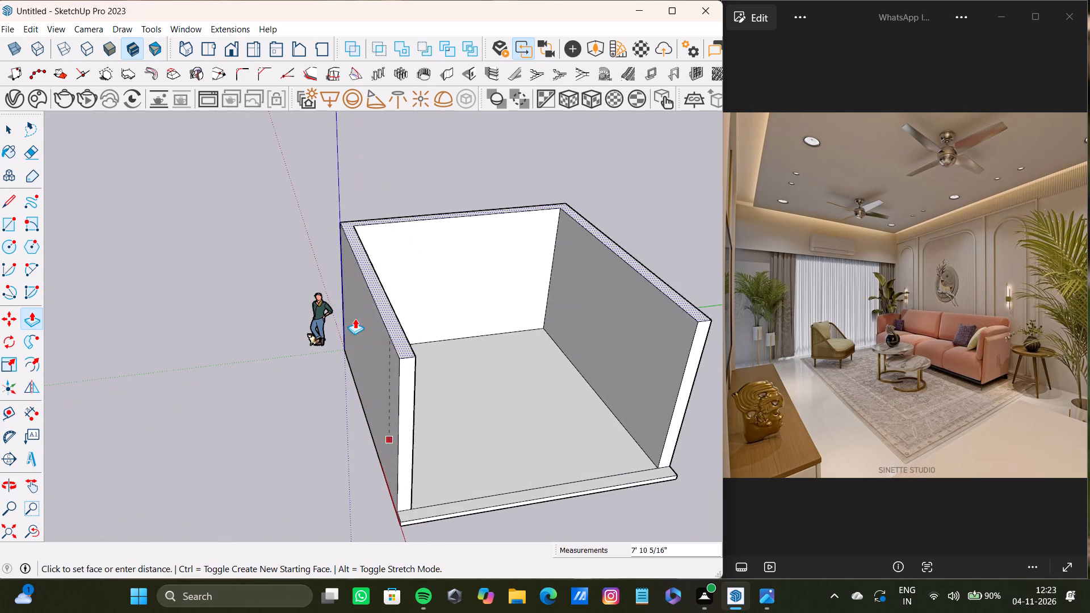
left_click_drag(355, 318, 350, 306)
Raise the top face of the three walls by a further 6' 10 3/8" or so with Push/Pull.
scroll(350, 306, "down", 8)
middle_click_drag(356, 312, 324, 228)
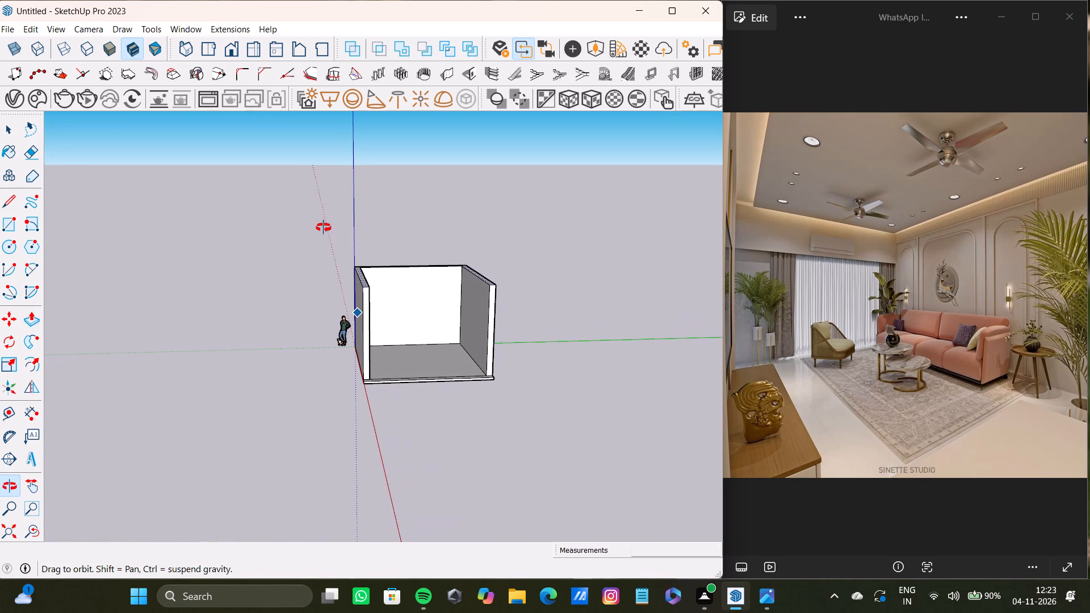
middle_click_drag(324, 228, 315, 229)
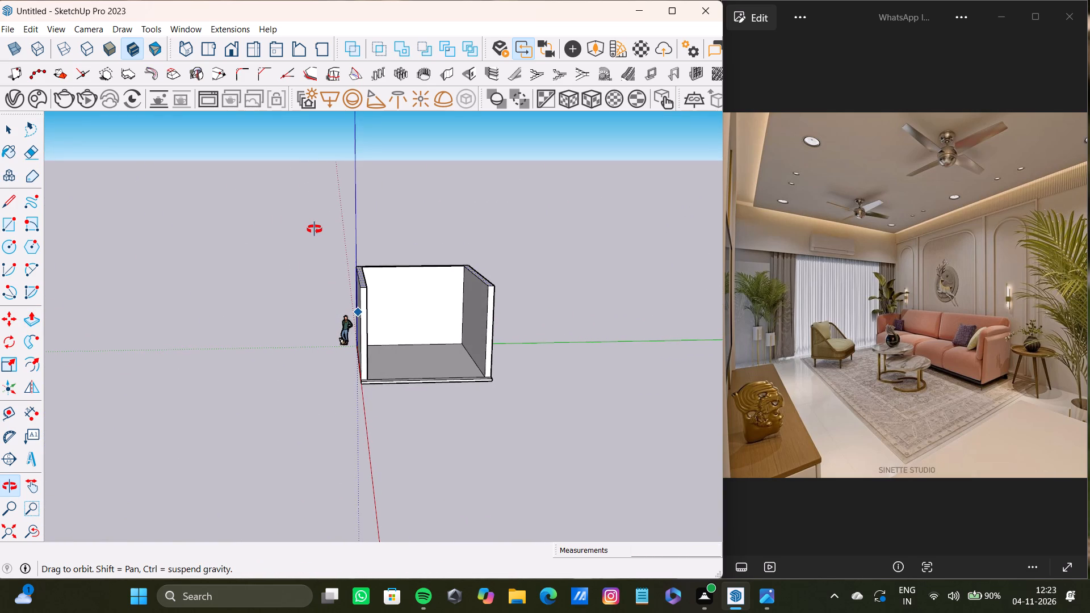
middle_click_drag(315, 229, 281, 232)
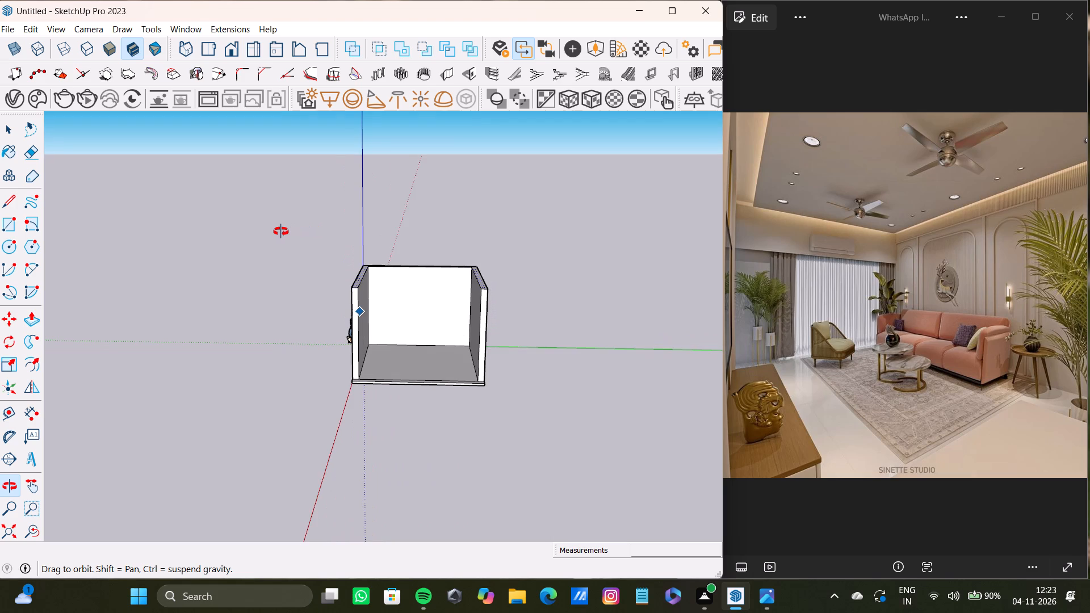
middle_click_drag(281, 232, 327, 254)
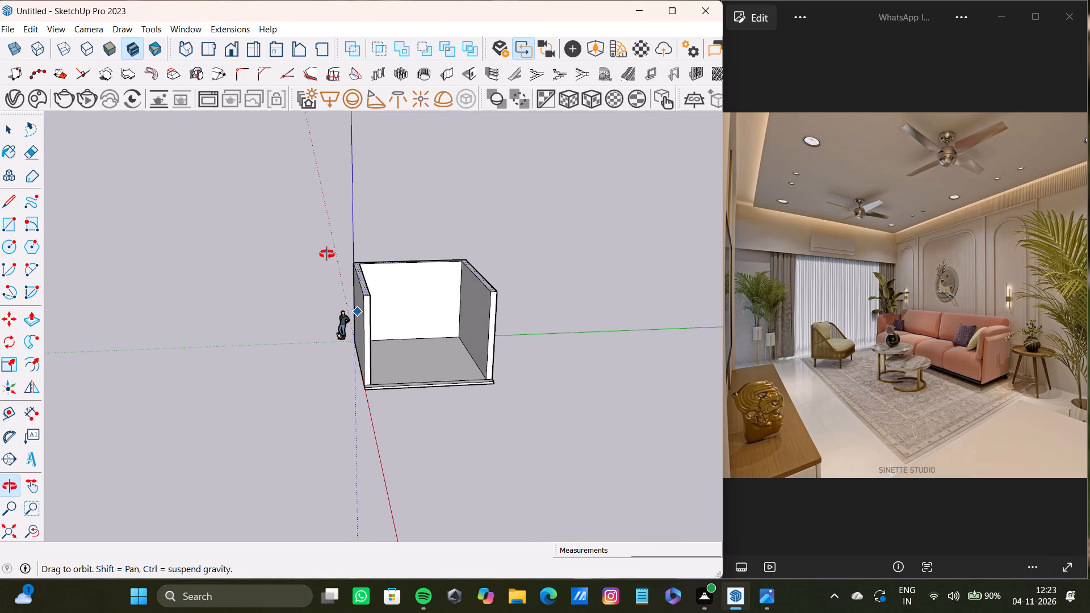
middle_click_drag(327, 254, 328, 254)
scroll(371, 325, "up", 8)
left_click_drag(358, 273, 358, 271)
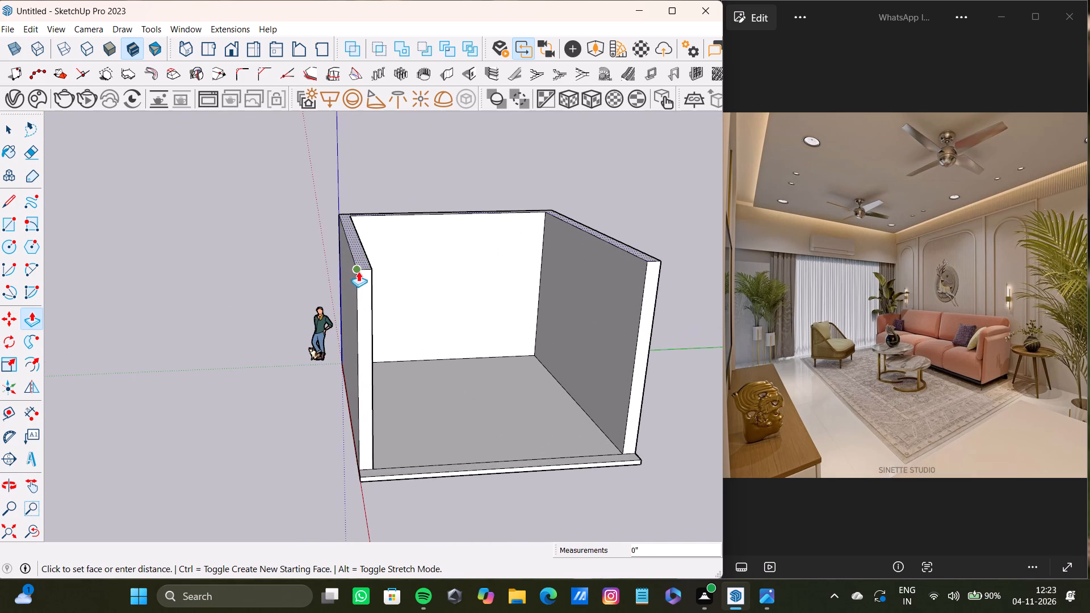
left_click_drag(358, 271, 333, 188)
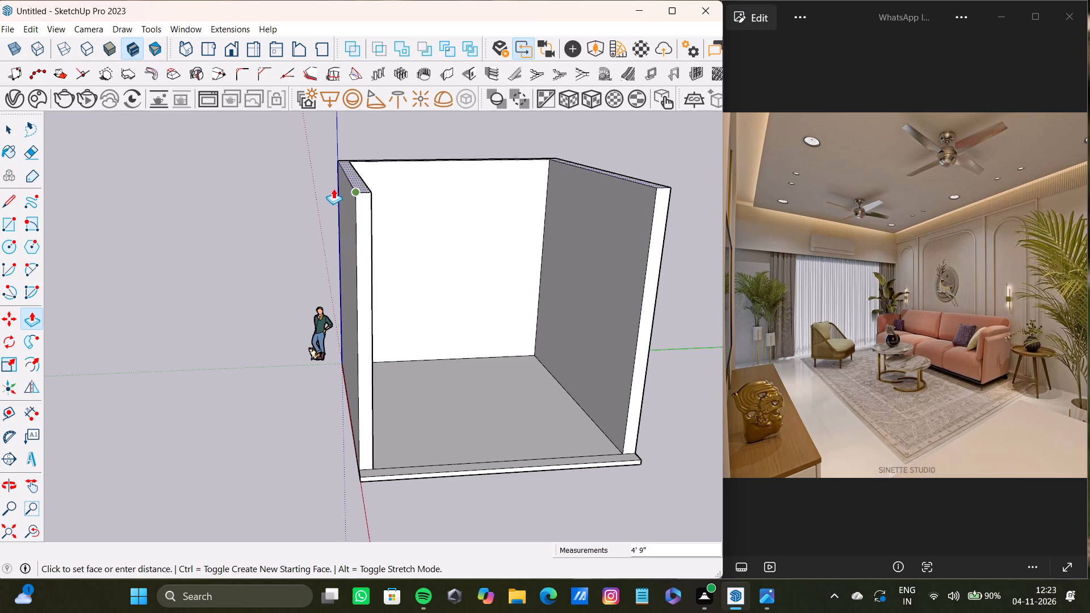
left_click_drag(333, 188, 316, 154)
Draw a line of about 11 1/8" across the wall tops from the inner corner near the origin, separating the red-axis wall's top face.
scroll(434, 381, "down", 5)
middle_click_drag(434, 384, 751, 322)
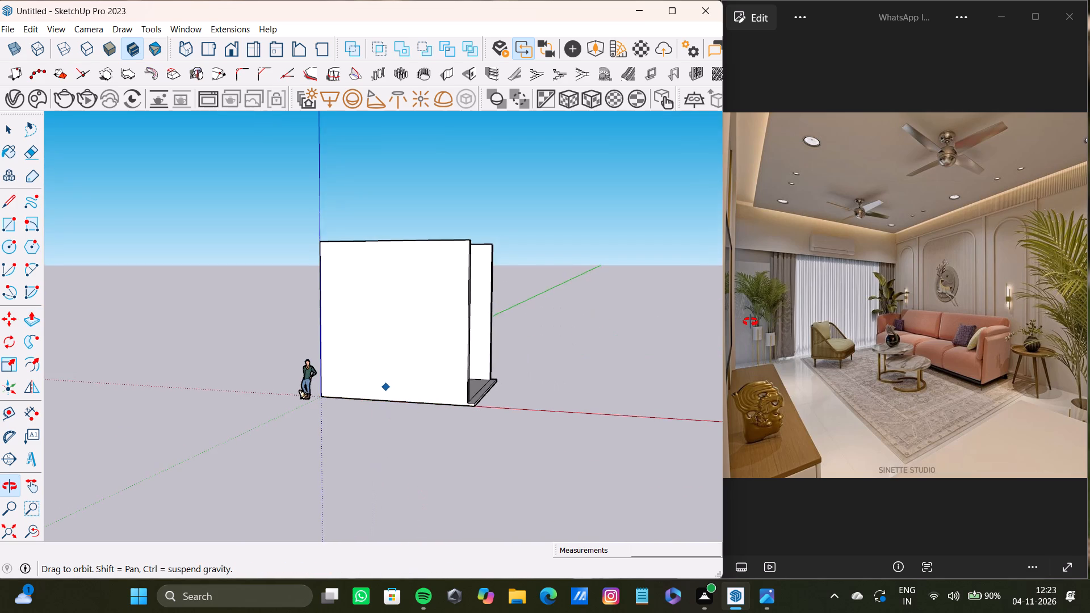
middle_click_drag(751, 322, 392, 368)
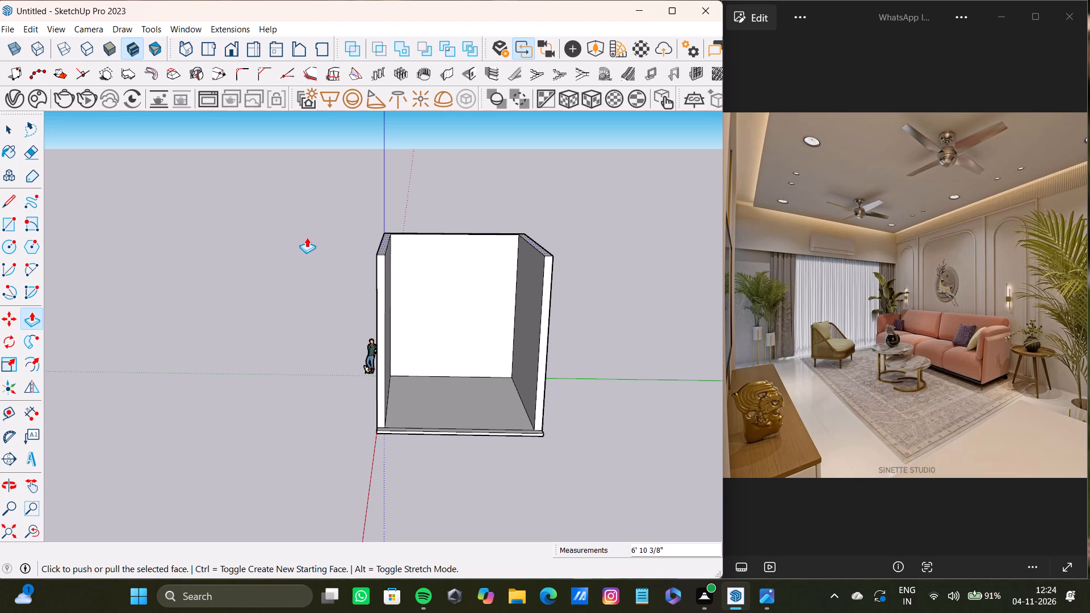
scroll(473, 348, "up", 9)
scroll(473, 353, "down", 8)
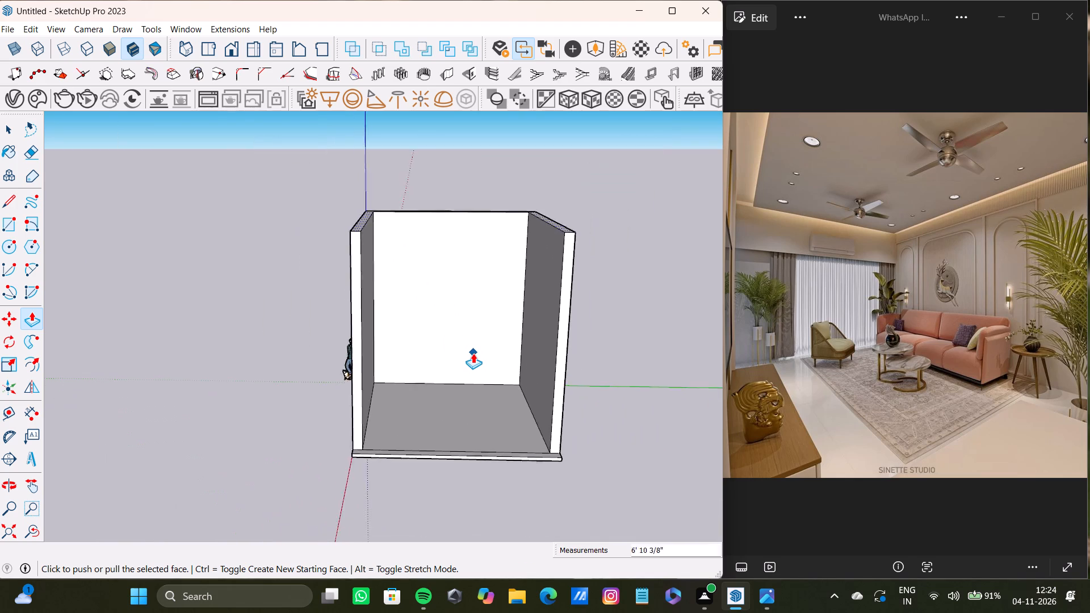
middle_click_drag(473, 354, 493, 401, "shift")
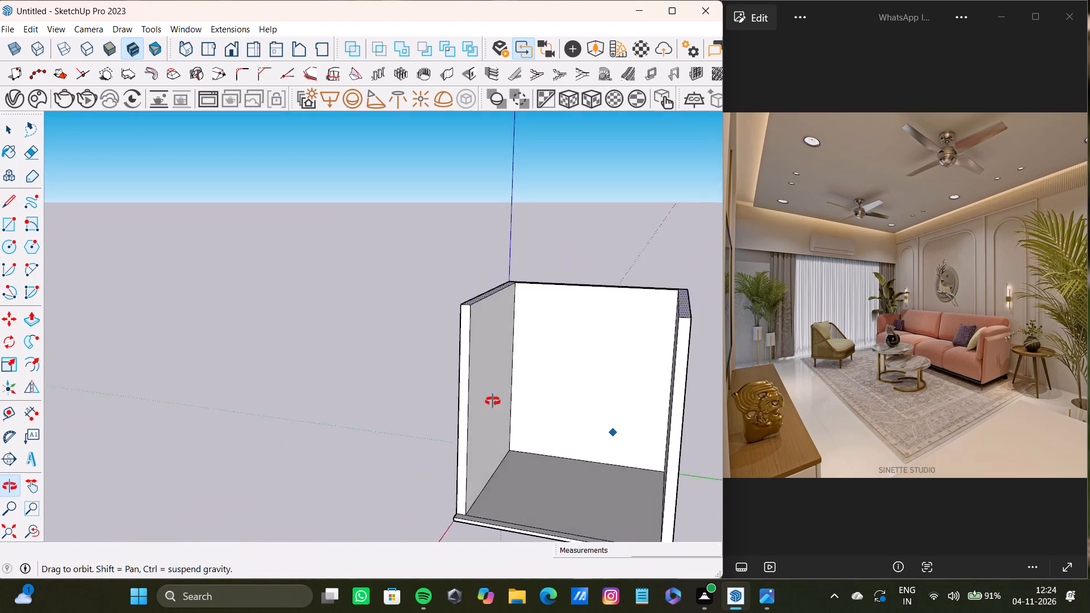
middle_click_drag(493, 401, 564, 377, "shift")
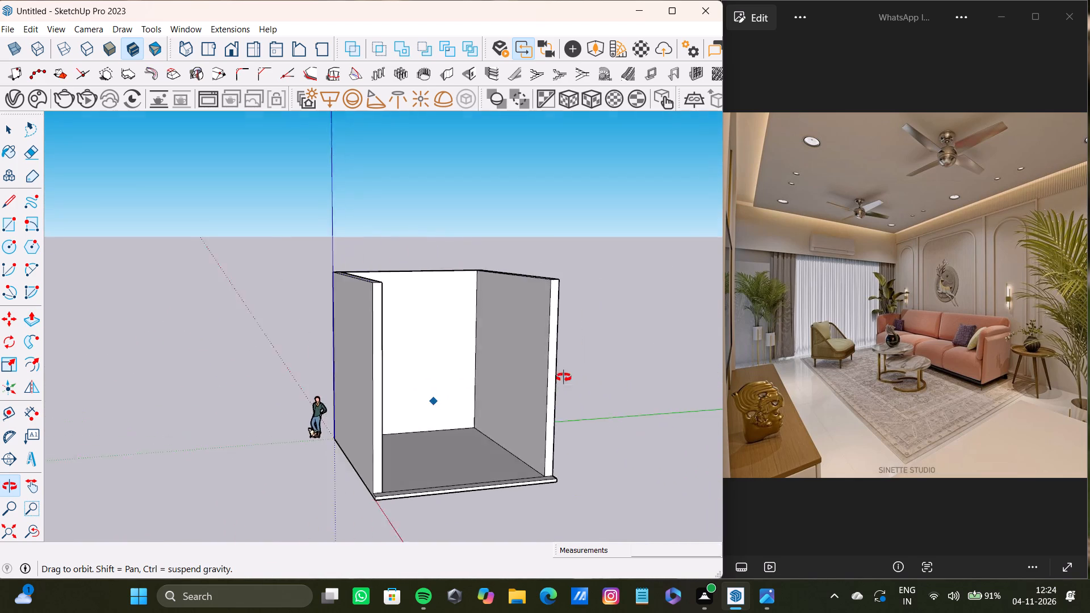
middle_click_drag(564, 377, 713, 392, "shift")
scroll(358, 324, "up", 4)
middle_click_drag(354, 318, 503, 422, "shift")
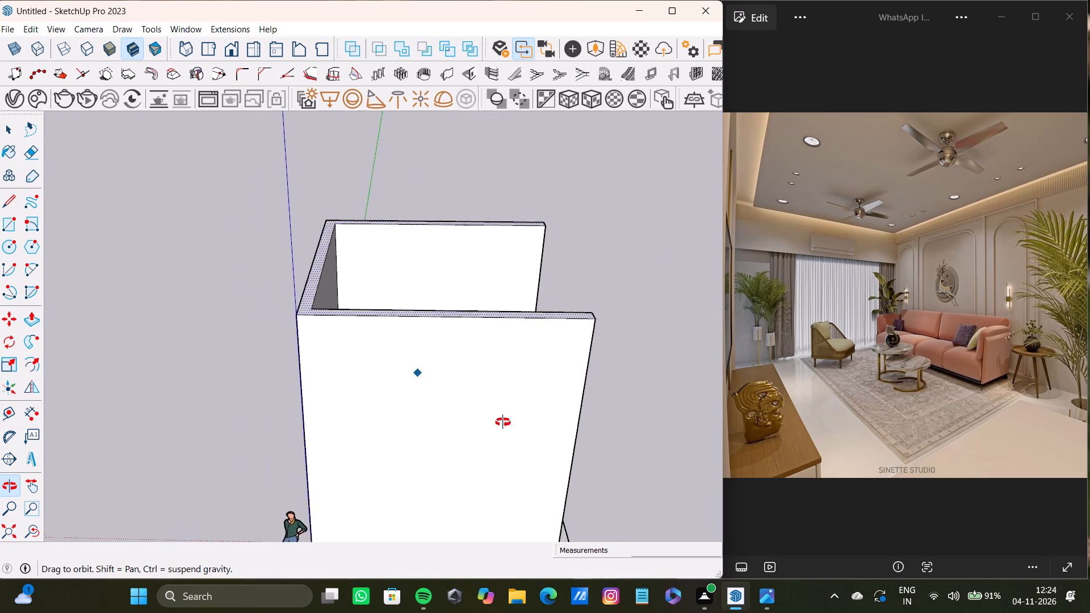
middle_click_drag(503, 422, 503, 451, "shift")
key("l")
scroll(373, 358, "up", 5)
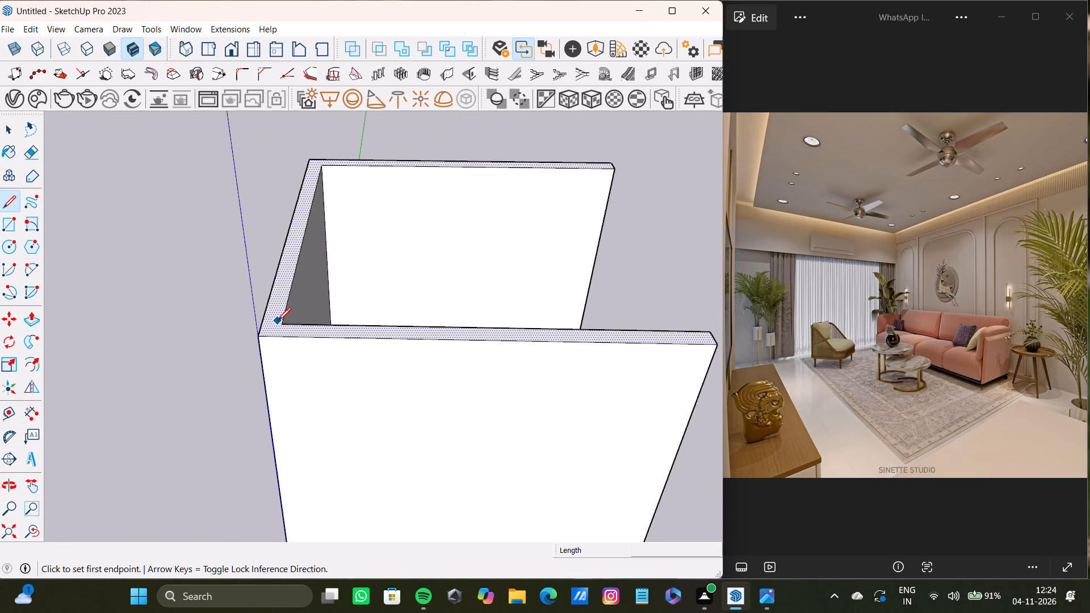
scroll(278, 321, "up", 5)
left_click(284, 327)
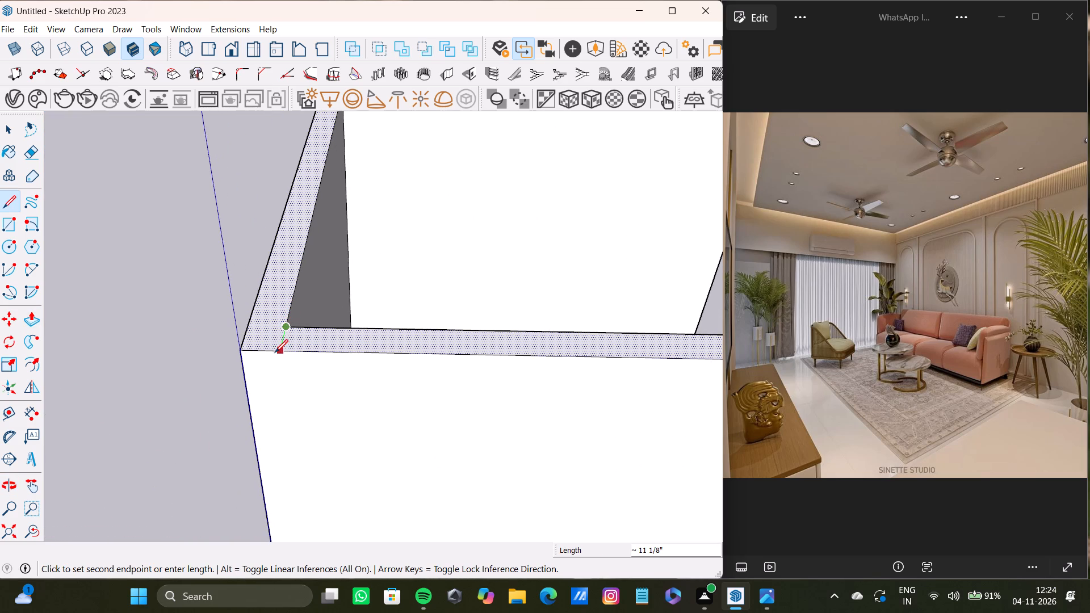
left_click(275, 352)
Push/Pull the red-axis wall's separated top face down to floor level, opening that side of the room.
scroll(384, 379, "down", 10)
middle_click_drag(378, 371, 283, 339, "shift")
key("space")
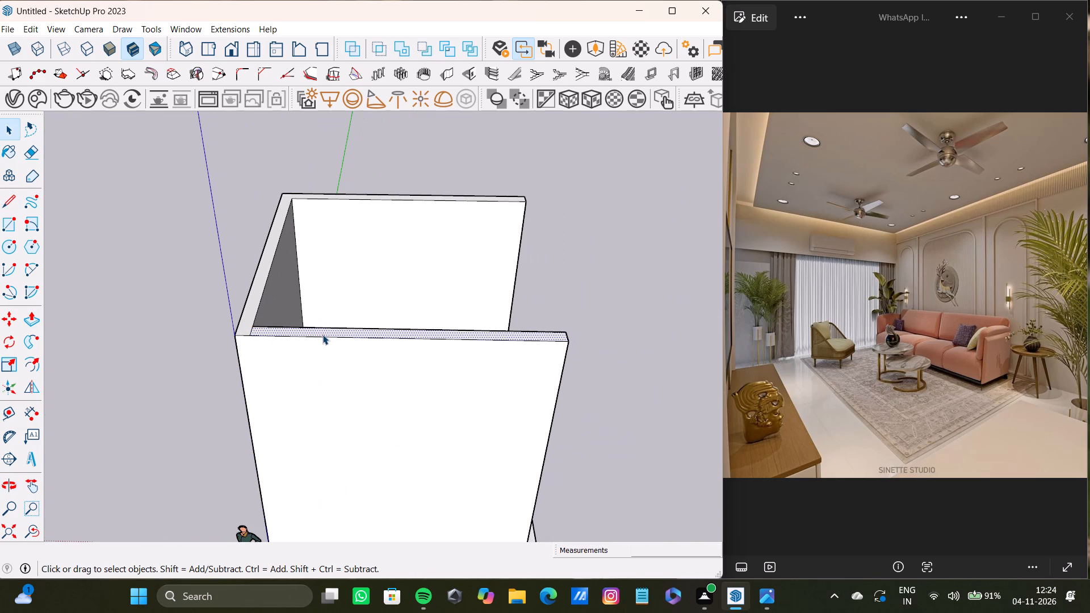
left_click(323, 333)
key("p")
left_click_drag(323, 333, 323, 335)
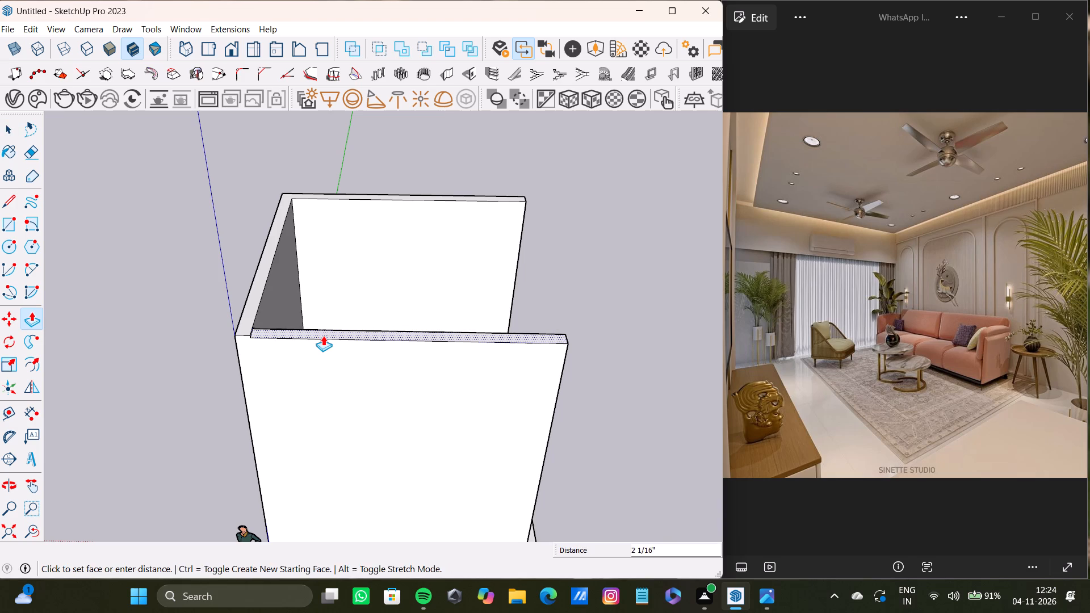
left_click_drag(323, 335, 321, 402)
scroll(321, 402, "down", 3)
middle_click_drag(321, 403, 139, 292, "shift")
scroll(322, 321, "up", 7)
left_click_drag(441, 308, 401, 469)
scroll(388, 435, "down", 1)
middle_click_drag(388, 435, 303, 301, "shift")
scroll(326, 312, "up", 3)
left_click_drag(360, 323, 397, 449)
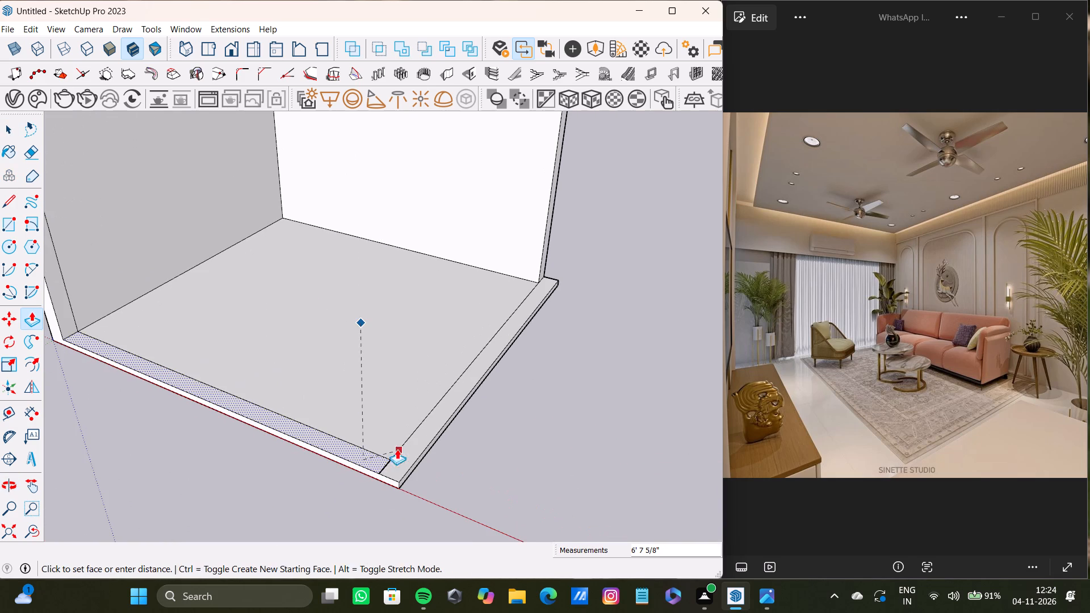
left_click_drag(397, 449, 402, 464)
Place a horizontal guide 9" below the top edge of the origin-side wall's inner face with Tape Measure.
scroll(391, 473, "up", 10)
scroll(396, 473, "down", 9)
middle_click_drag(480, 405, 663, 495, "shift")
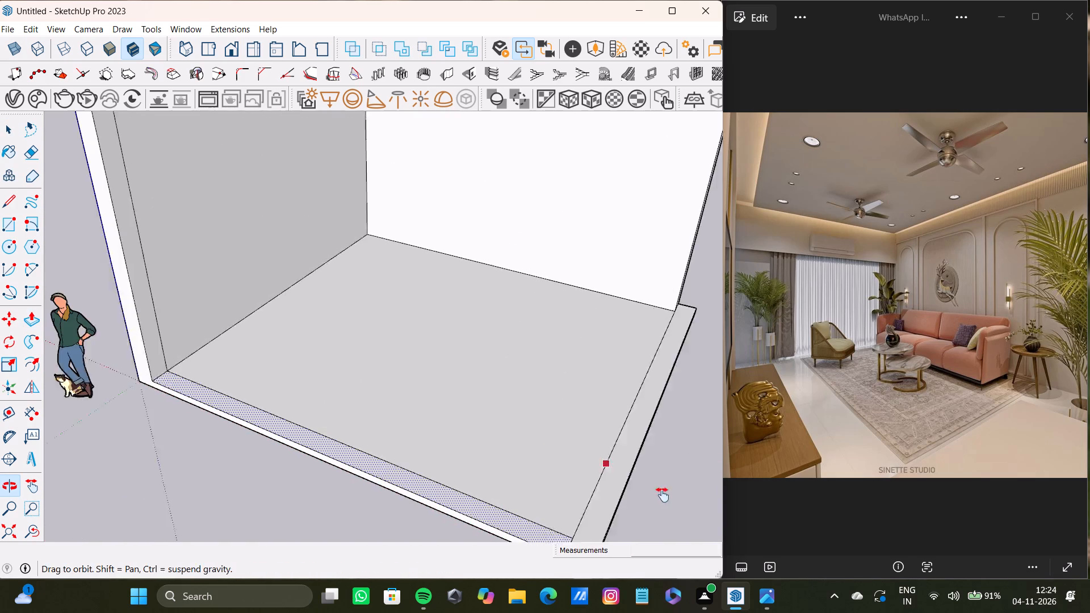
middle_click_drag(663, 495, 664, 505, "shift")
scroll(473, 389, "down", 9)
middle_click_drag(462, 387, 349, 402, "shift")
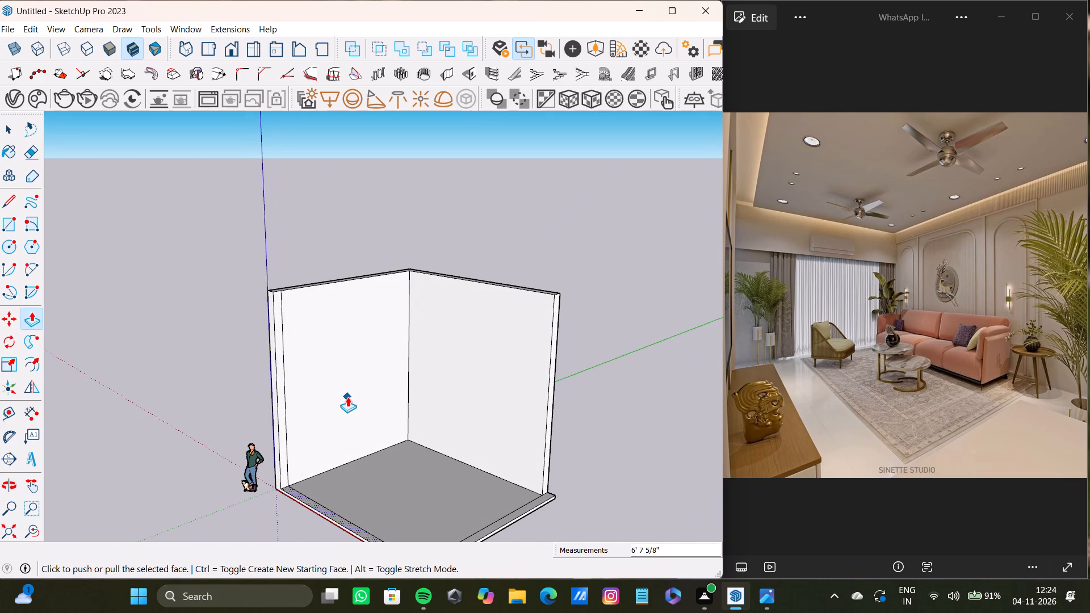
middle_click_drag(370, 400, 490, 362)
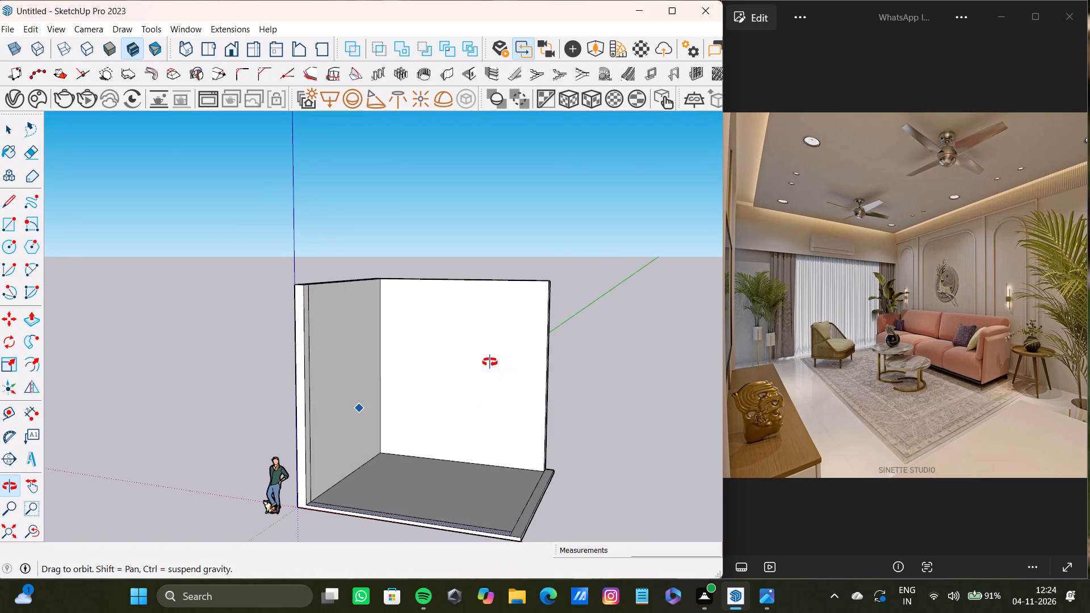
middle_click_drag(490, 362, 451, 396)
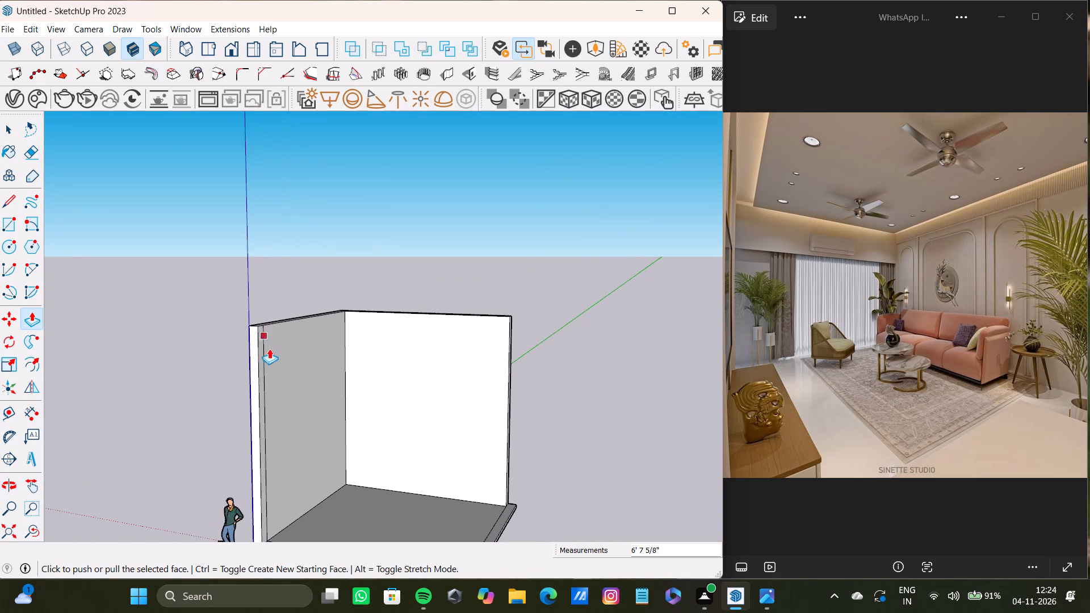
scroll(288, 364, "up", 8)
middle_click_drag(320, 349, 297, 344)
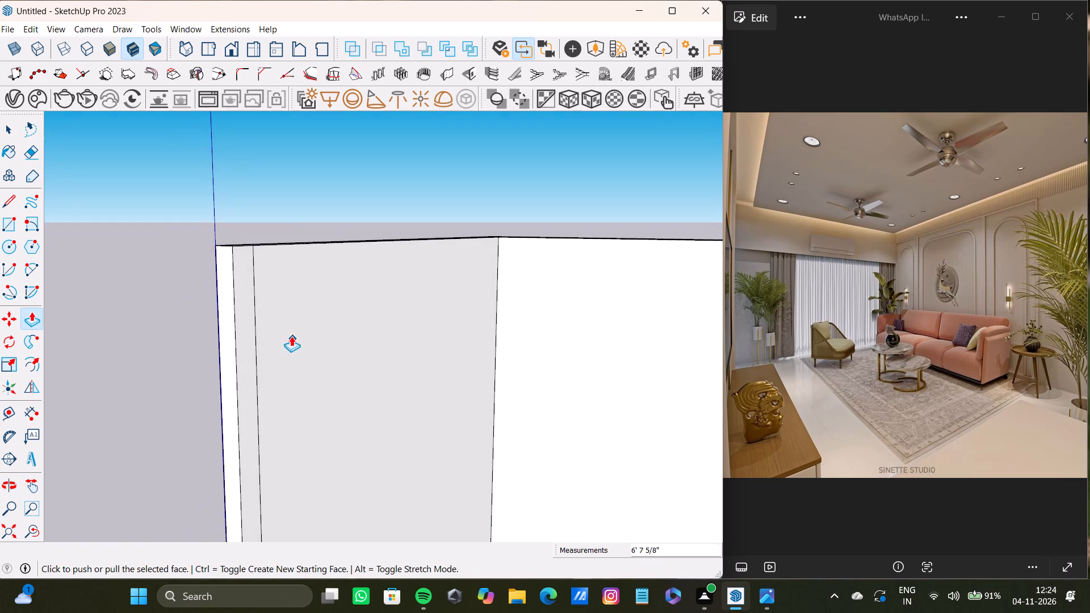
key("space")
key("t")
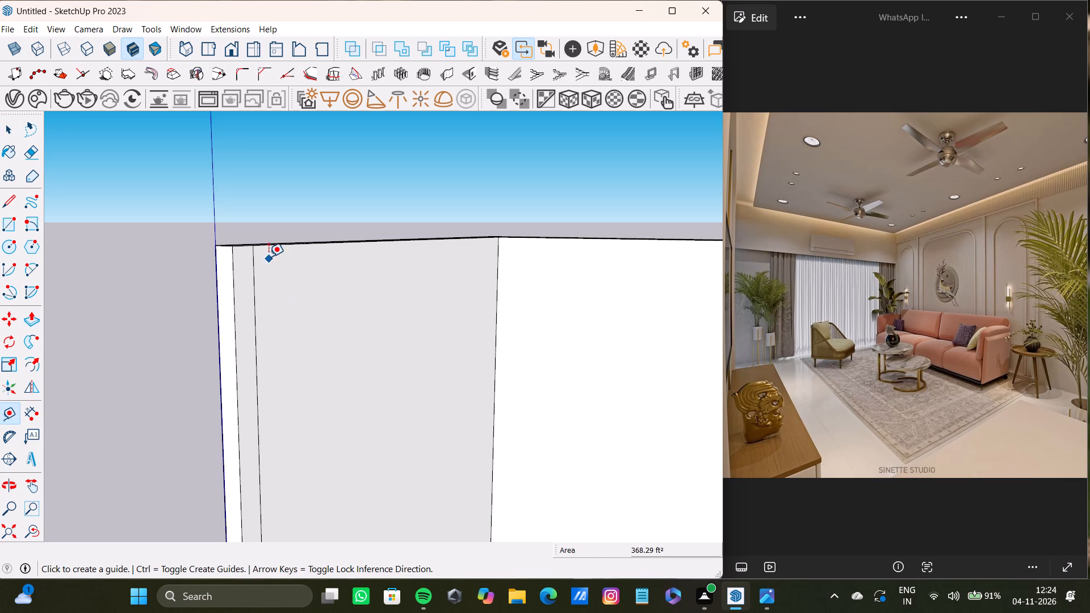
left_click(282, 242)
scroll(318, 359, "down", 2)
middle_click_drag(318, 367, 314, 280, "shift")
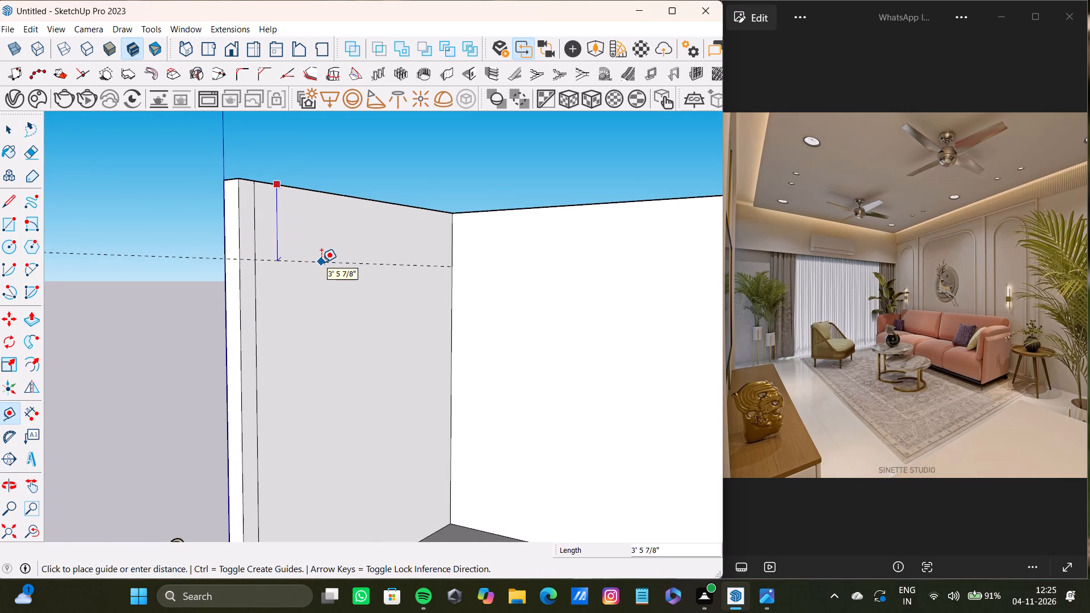
scroll(321, 262, "up", 4)
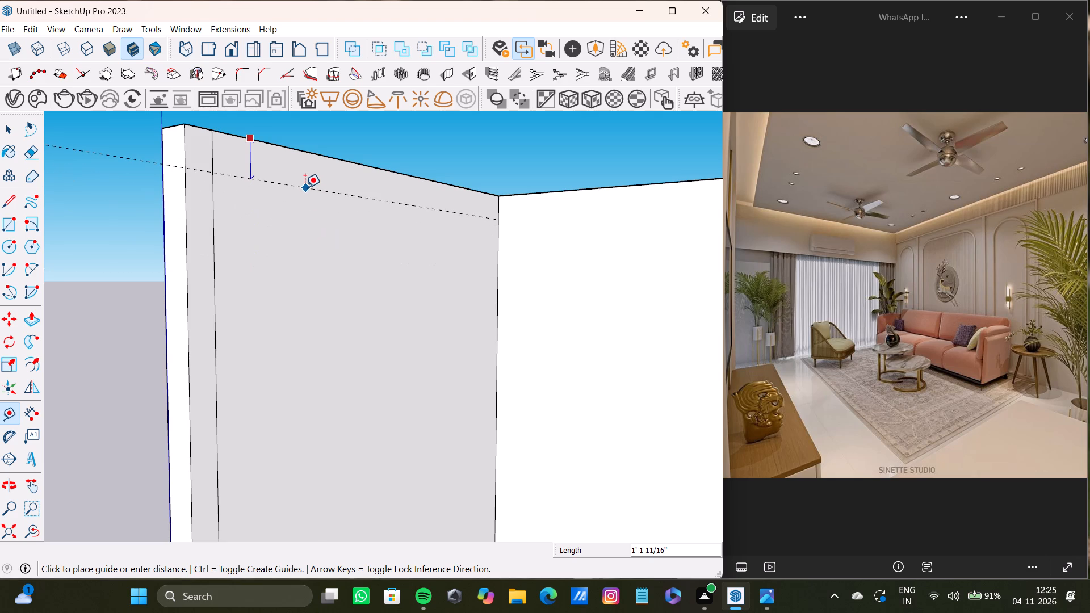
type("9\"")
key("Return")
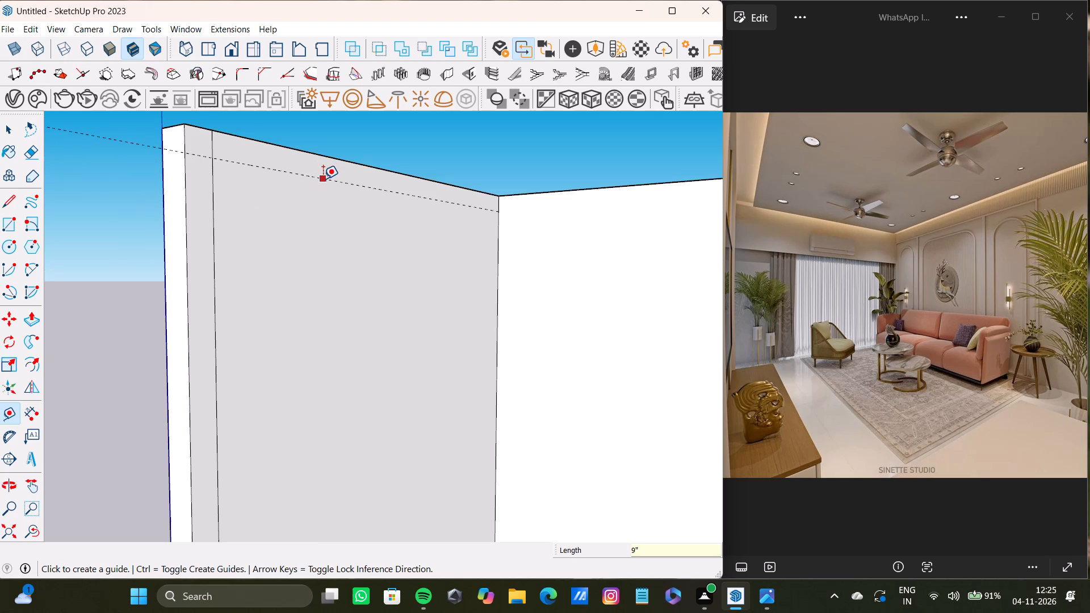
Place a second guide 3' below the 9" guide on the origin-side wall.
left_click_drag(323, 179, 323, 226)
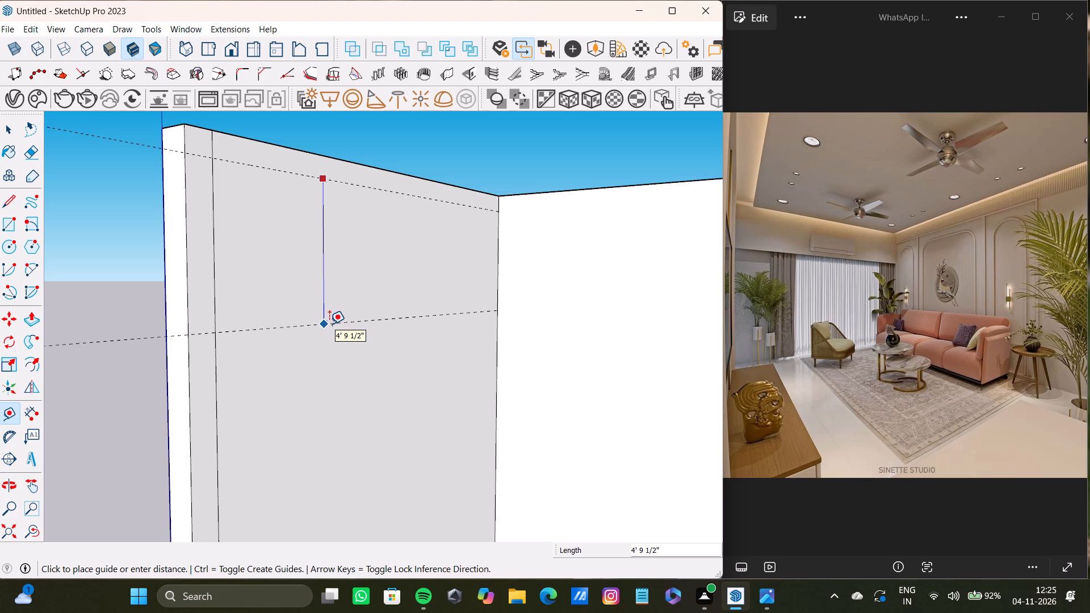
type("3'")
key("Return")
Place a guide 9" below the top edge of the adjoining wall's inner face with Tape Measure.
scroll(394, 240, "down", 4)
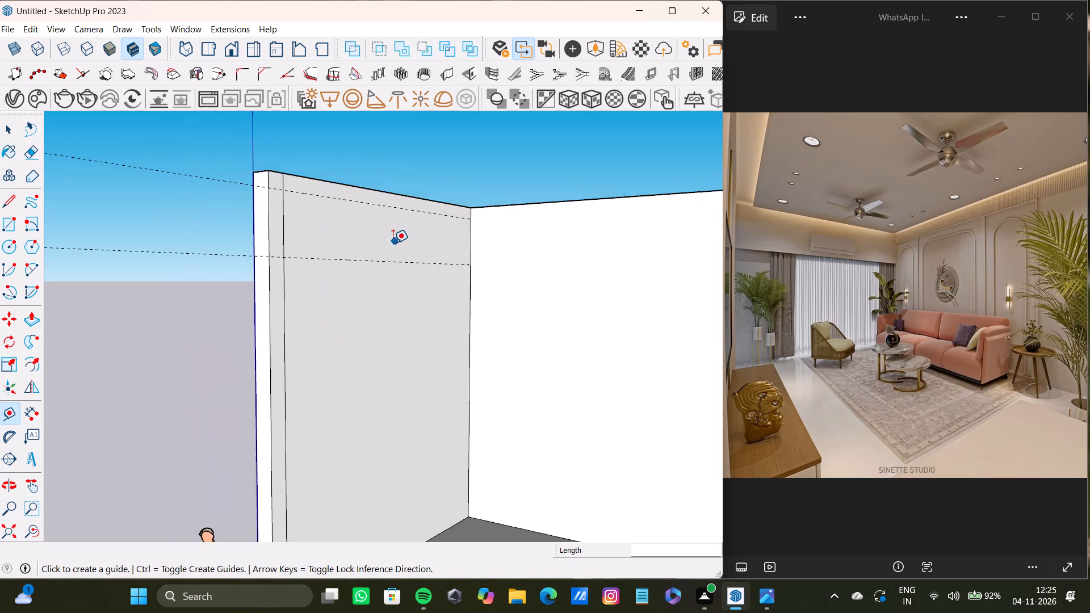
middle_click_drag(393, 243, 274, 311, "shift")
scroll(325, 253, "up", 12)
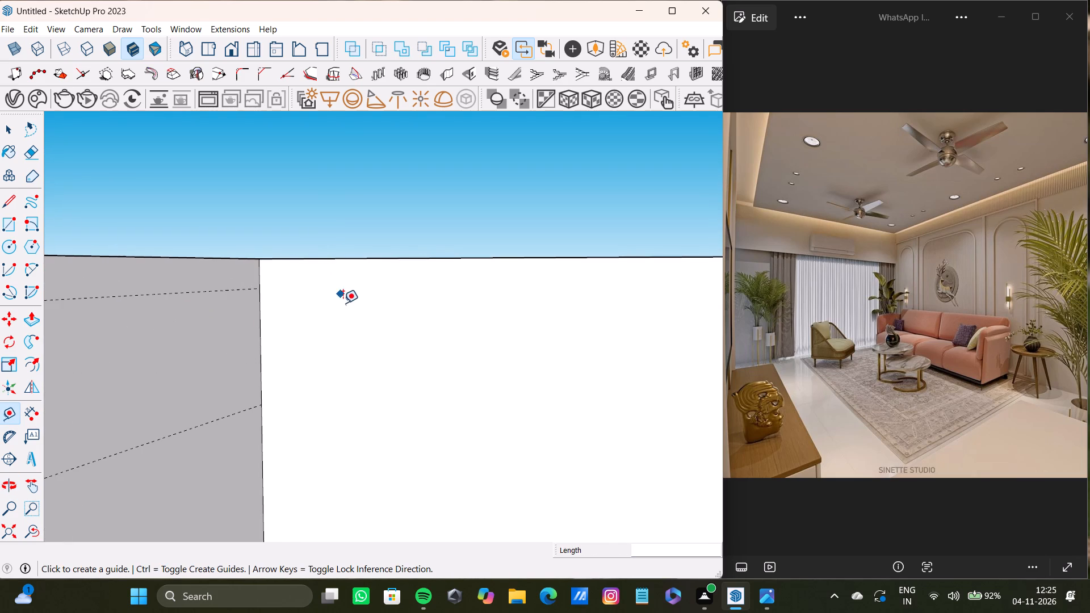
left_click_drag(377, 254, 378, 261)
key("space")
key("t")
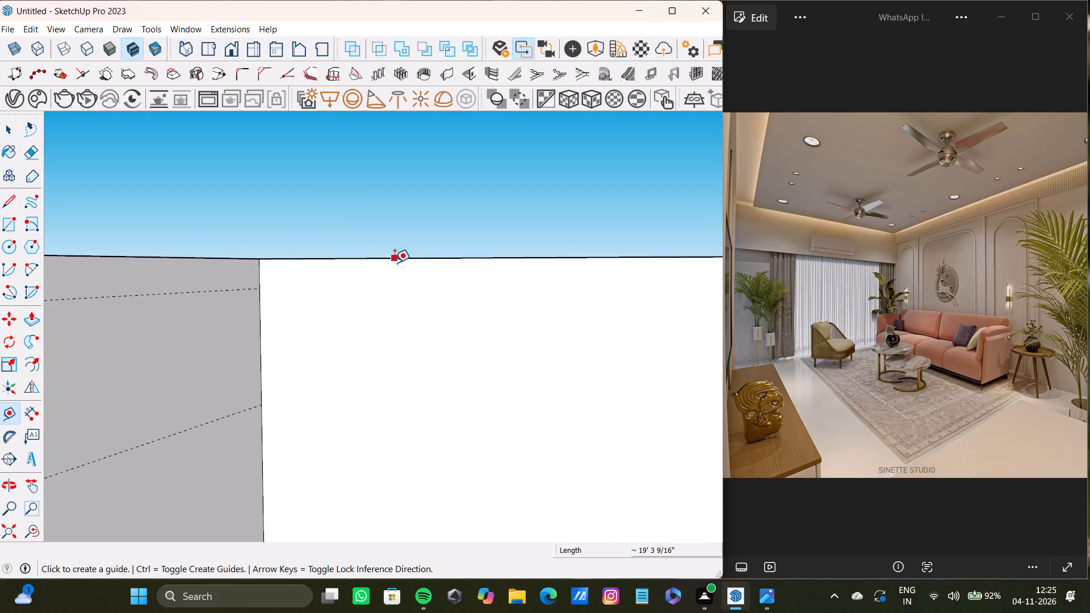
left_click(398, 258)
type("9\"")
key("Return")
Place a guide 3' below the 9" guide on the adjoining wall.
left_click(409, 291)
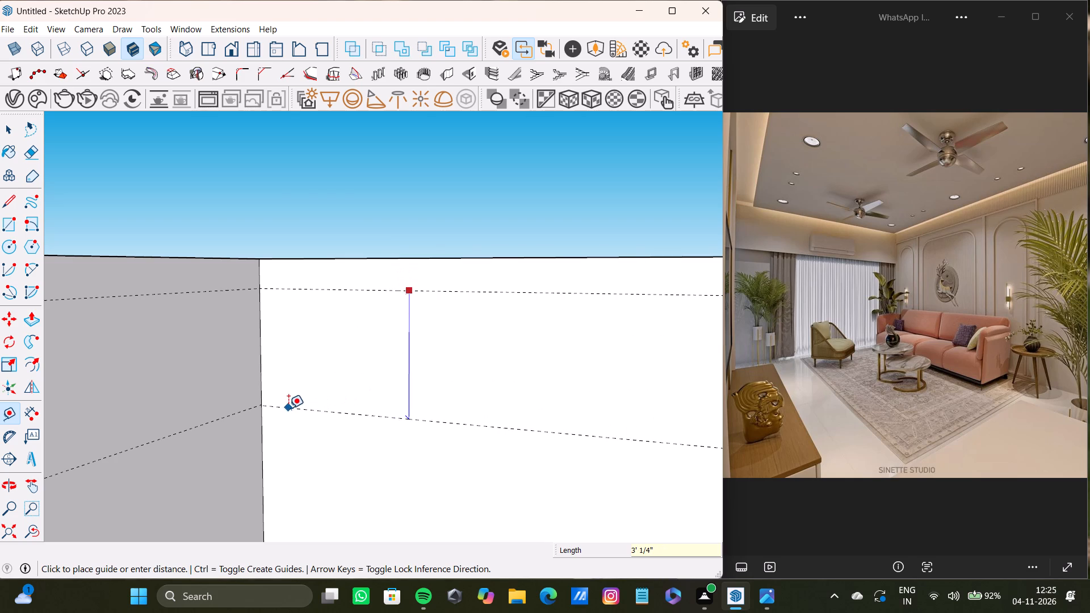
key("3")
key("apostrophe")
key("Return")
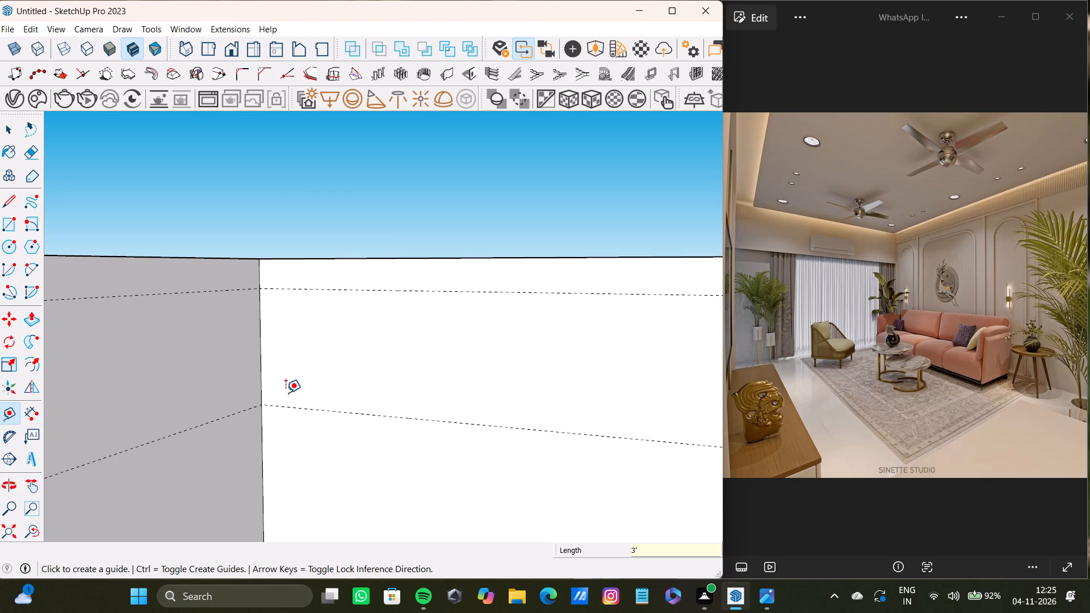
key("space")
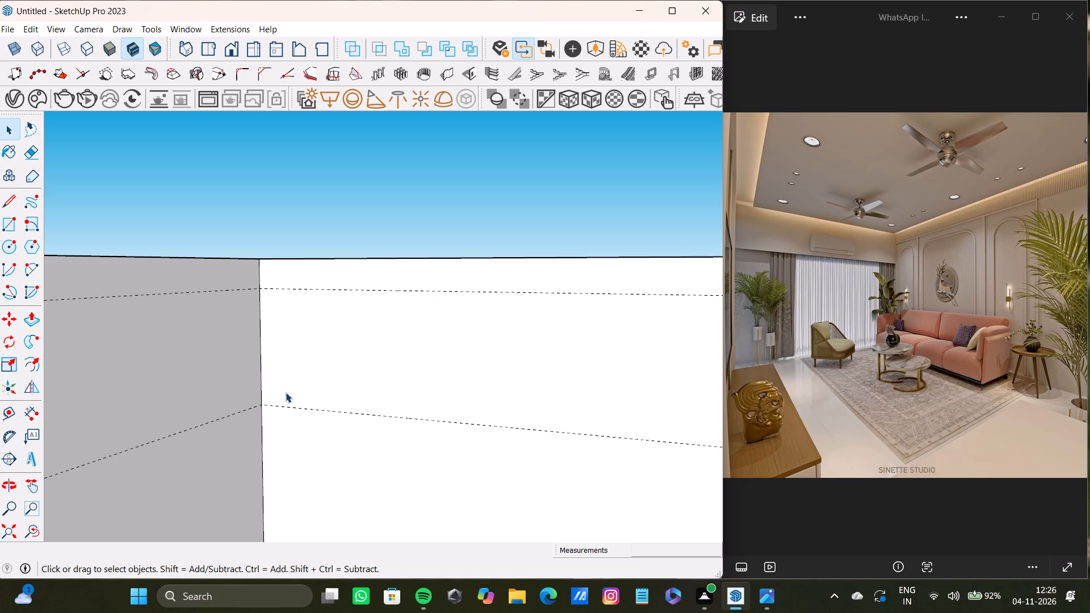
Examine the guides on both walls and the open room shell from several angles.
scroll(290, 392, "down", 11)
middle_click_drag(292, 382, 198, 315, "shift")
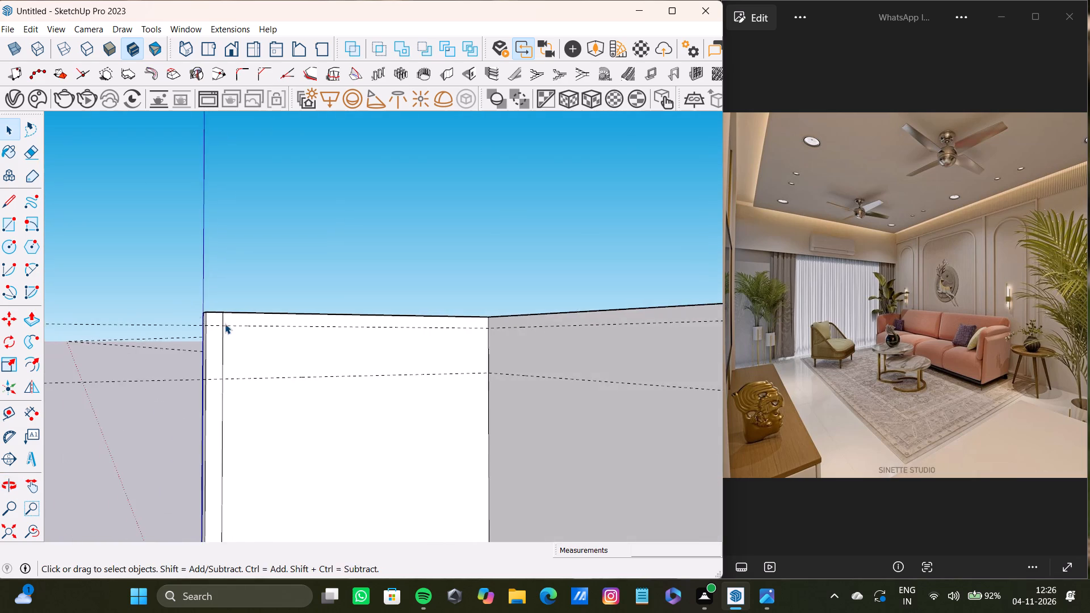
scroll(225, 324, "down", 4)
middle_click_drag(263, 353, 374, 357)
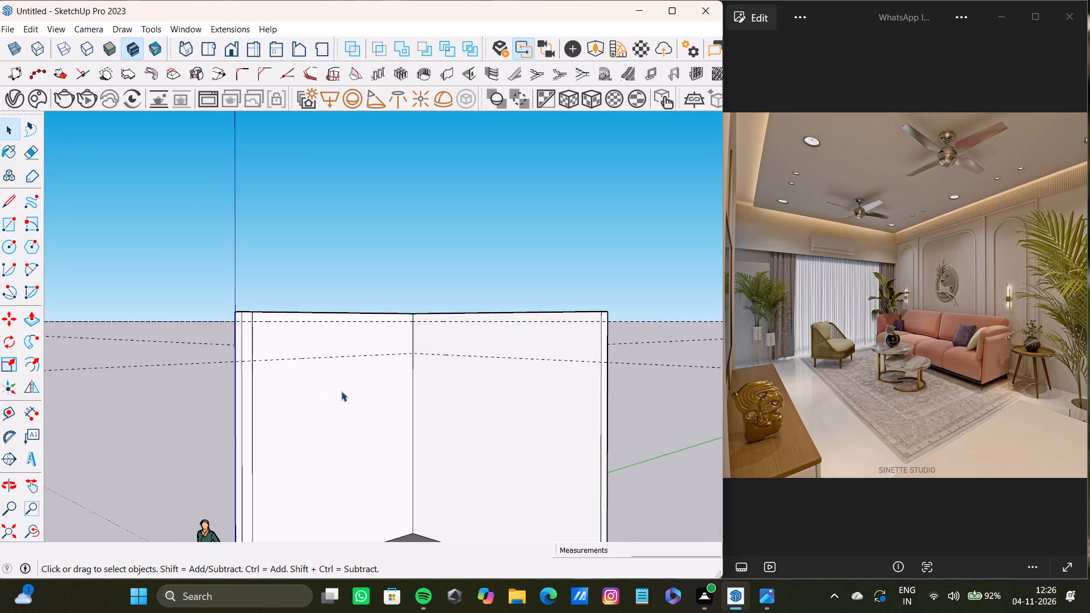
scroll(250, 305, "up", 9)
scroll(335, 342, "down", 4)
middle_click_drag(335, 342, 240, 346)
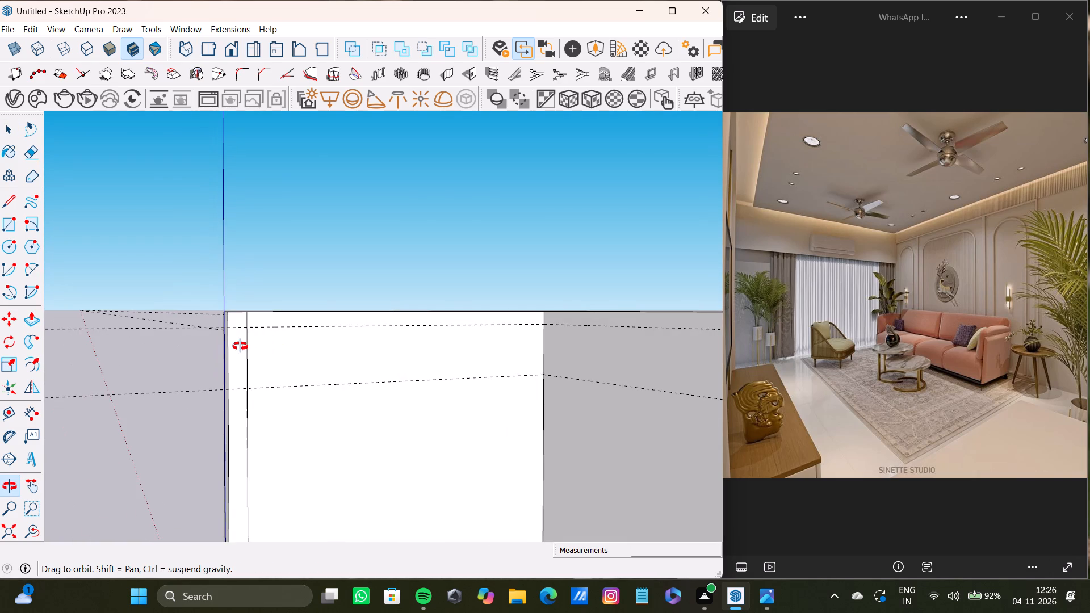
middle_click_drag(240, 346, 349, 399)
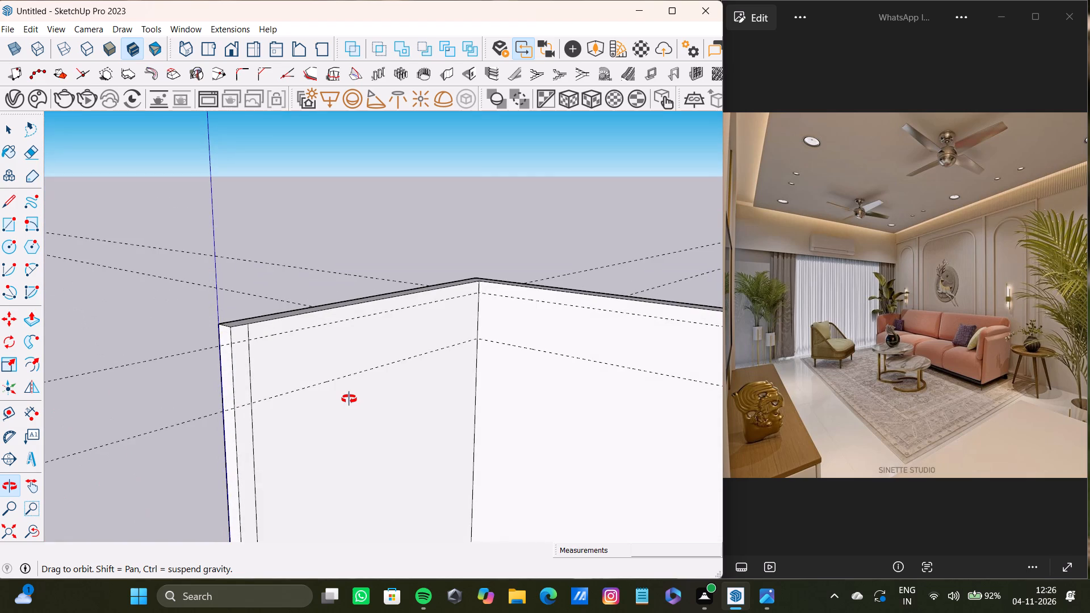
middle_click_drag(349, 399, 275, 284)
scroll(275, 283, "down", 7)
middle_click_drag(279, 287, 362, 275)
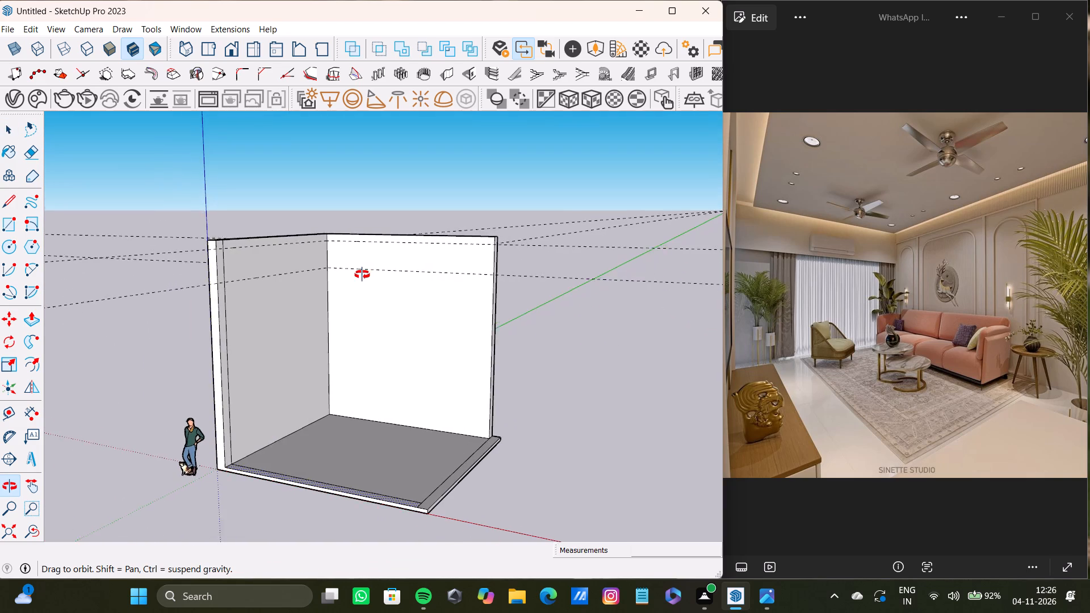
middle_click_drag(362, 275, 339, 291)
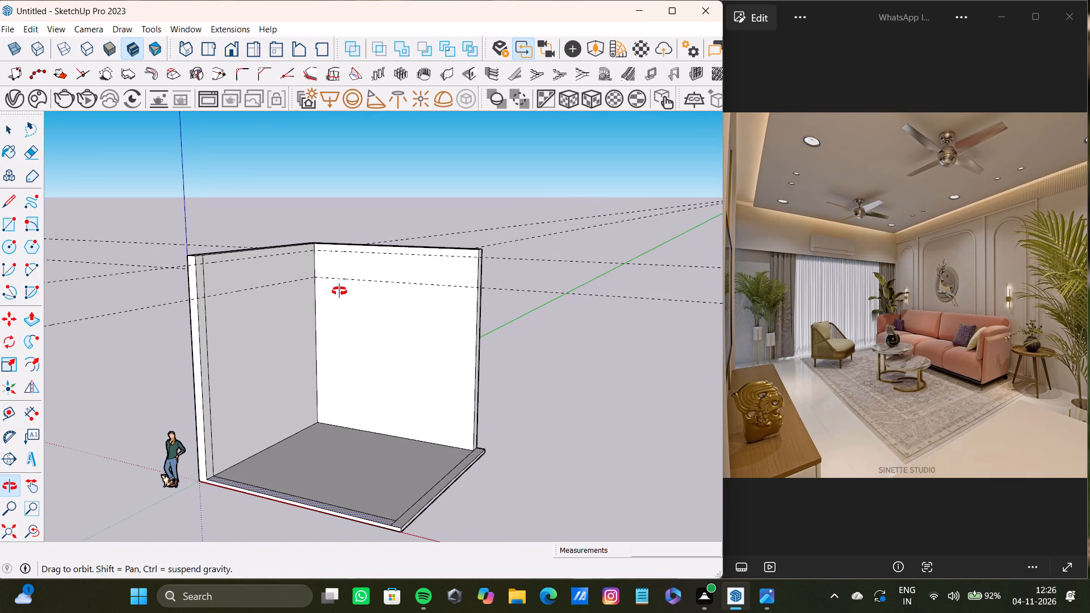
middle_click_drag(339, 291, 266, 342)
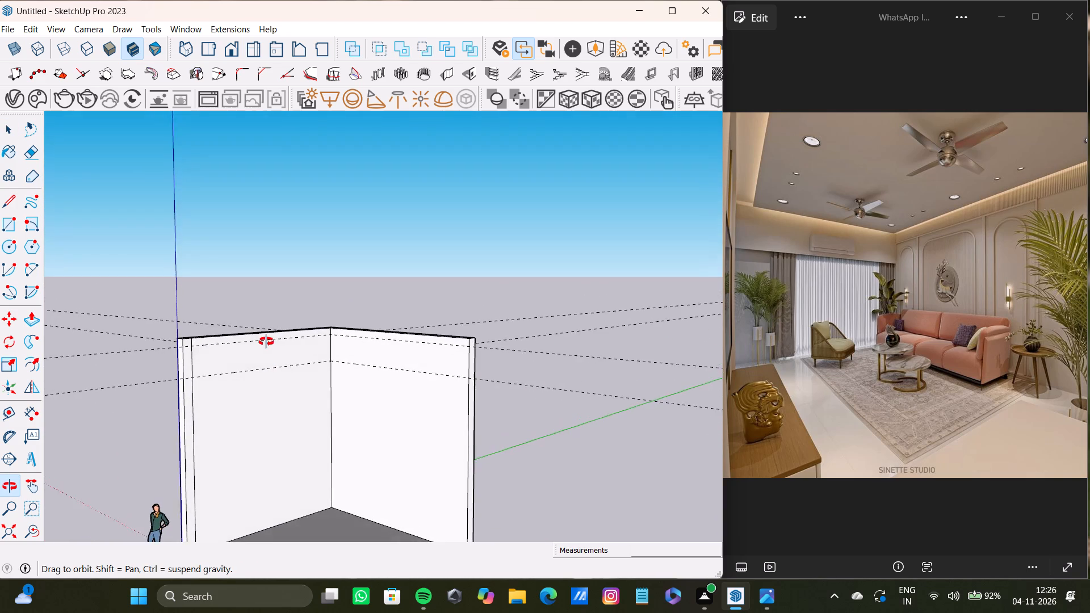
middle_click_drag(266, 342, 294, 292)
Place a guide 6" below the 9" guide on the origin-side wall with Tape Measure.
scroll(246, 309, "up", 4)
key("r")
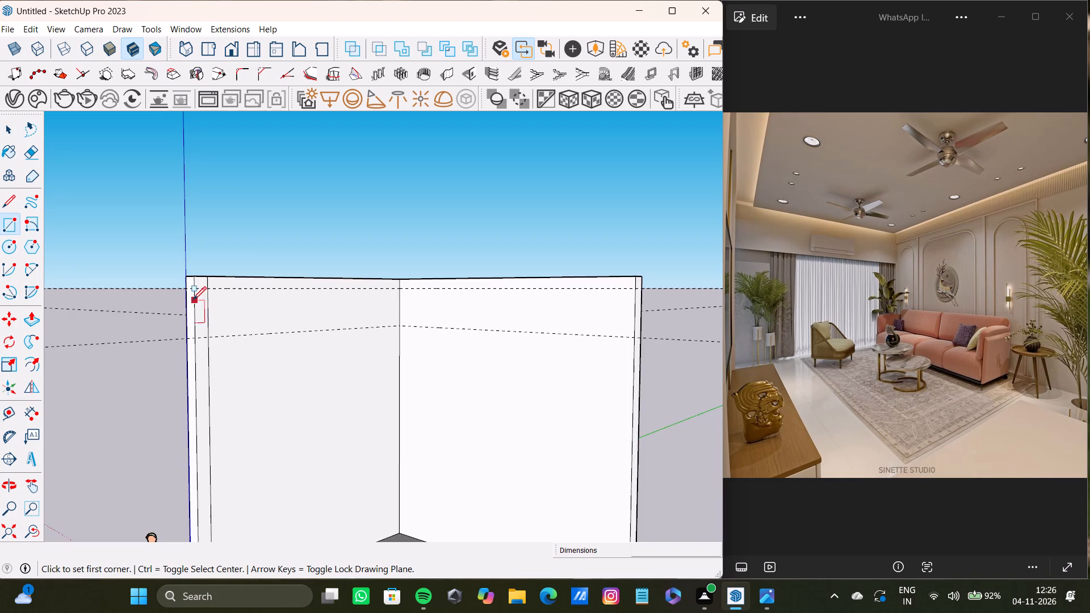
scroll(192, 299, "up", 5)
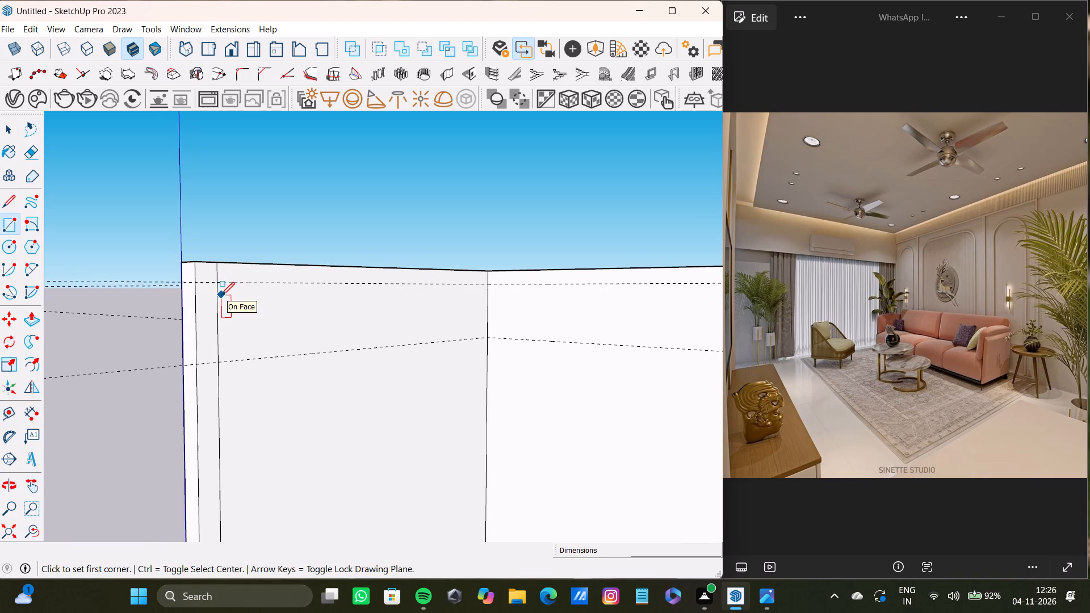
scroll(221, 295, "up", 3)
key("space")
key("t")
left_click(281, 279)
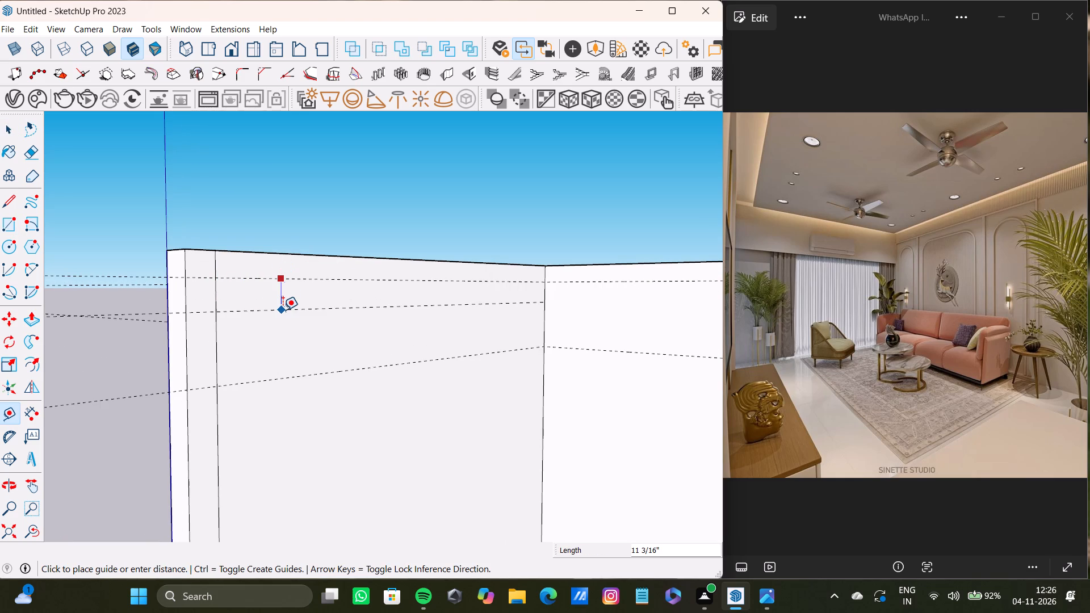
type("6\"")
key("Return")
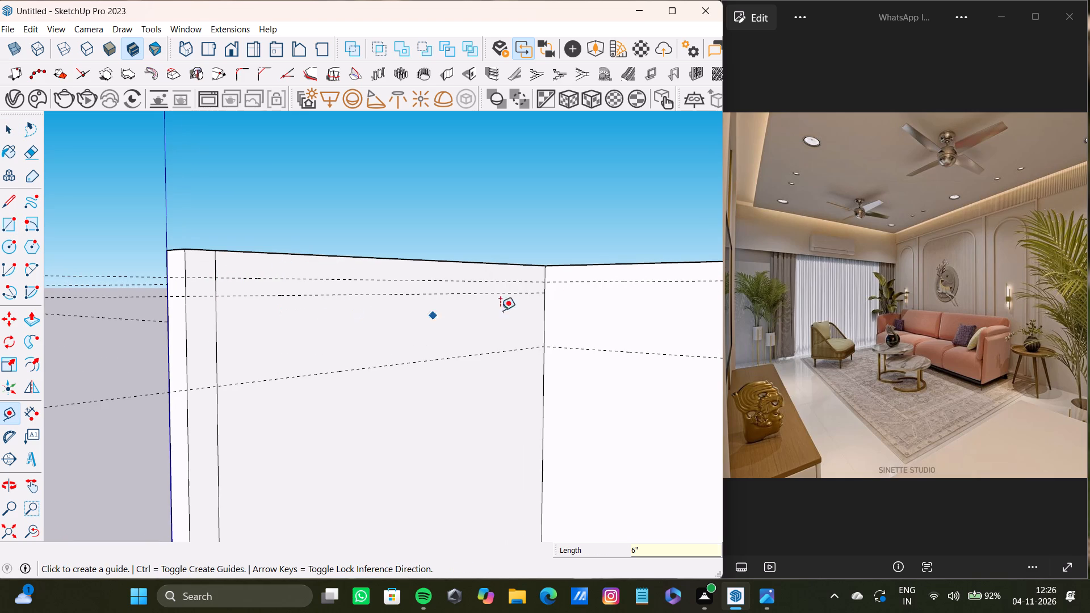
Place a matching guide 6" below the 9" guide on the adjoining wall.
left_click(586, 281)
key("6")
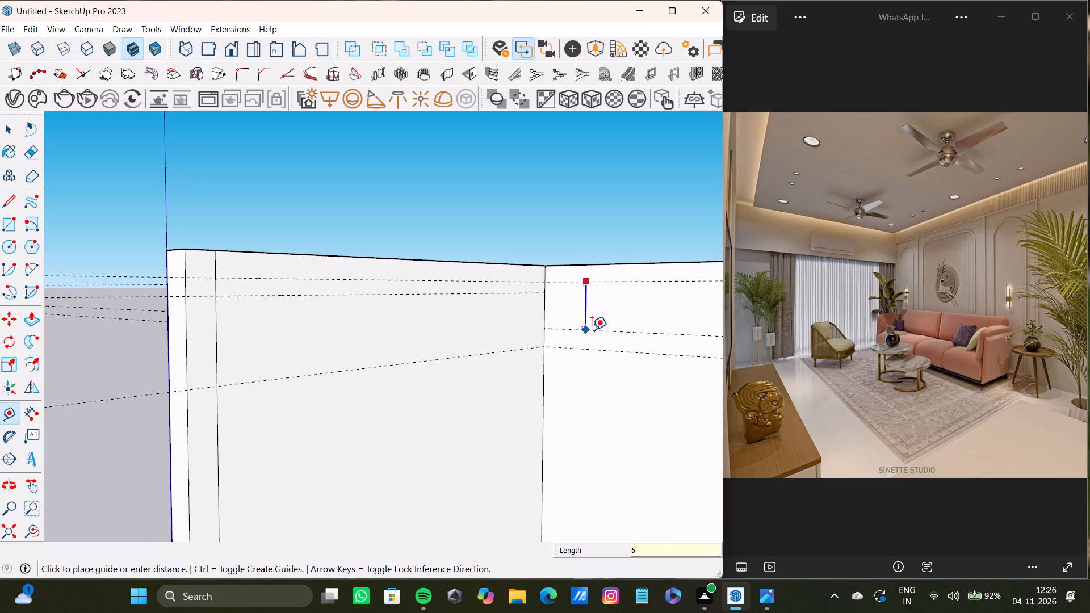
key("shift+quotedbl")
key("Return")
key("space")
Draw a rectangle about 2' 6" by 17' 8 5/8" between the lower two guides on the origin-side wall, ending at the wall corner.
scroll(370, 345, "down", 3)
middle_click_drag(370, 345, 333, 304, "shift")
key("r")
scroll(266, 280, "up", 7)
left_click(229, 213)
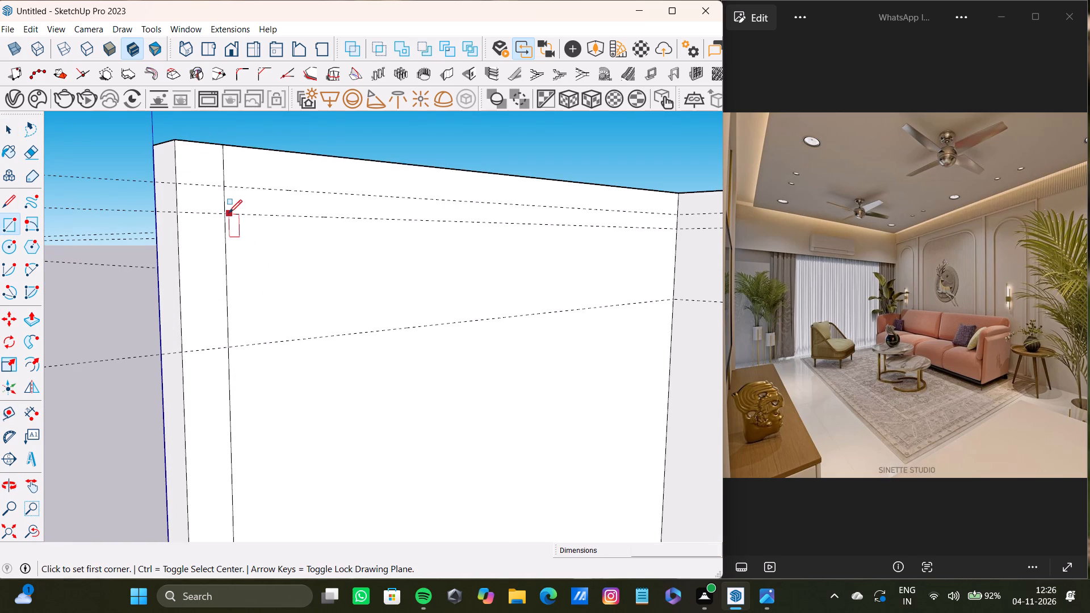
key("space")
key("r")
left_click(226, 215)
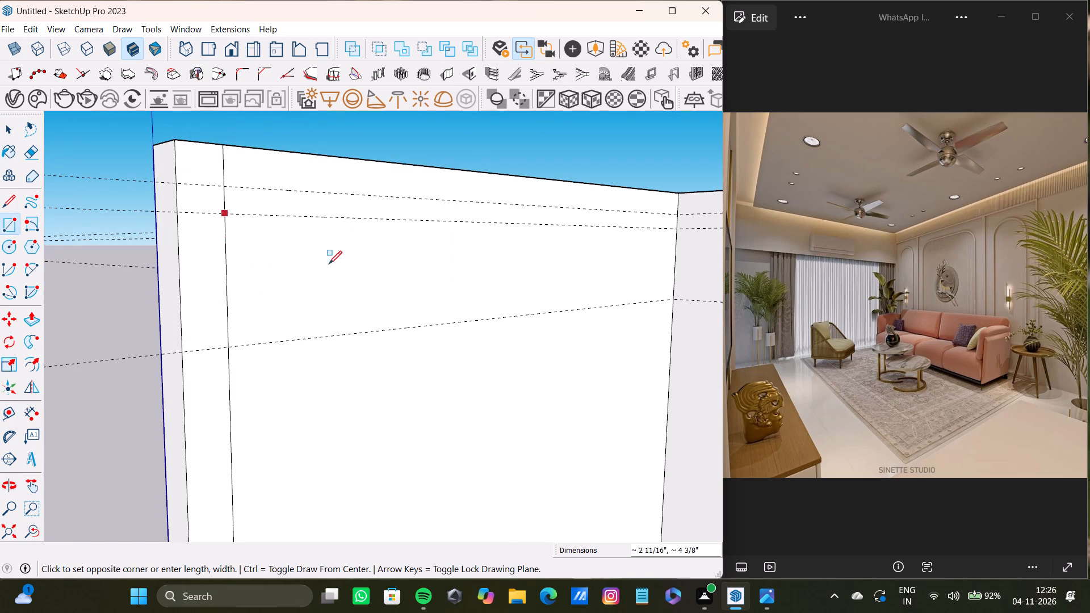
scroll(511, 288, "down", 3)
middle_click_drag(592, 293, 452, 347, "shift")
scroll(517, 333, "up", 7)
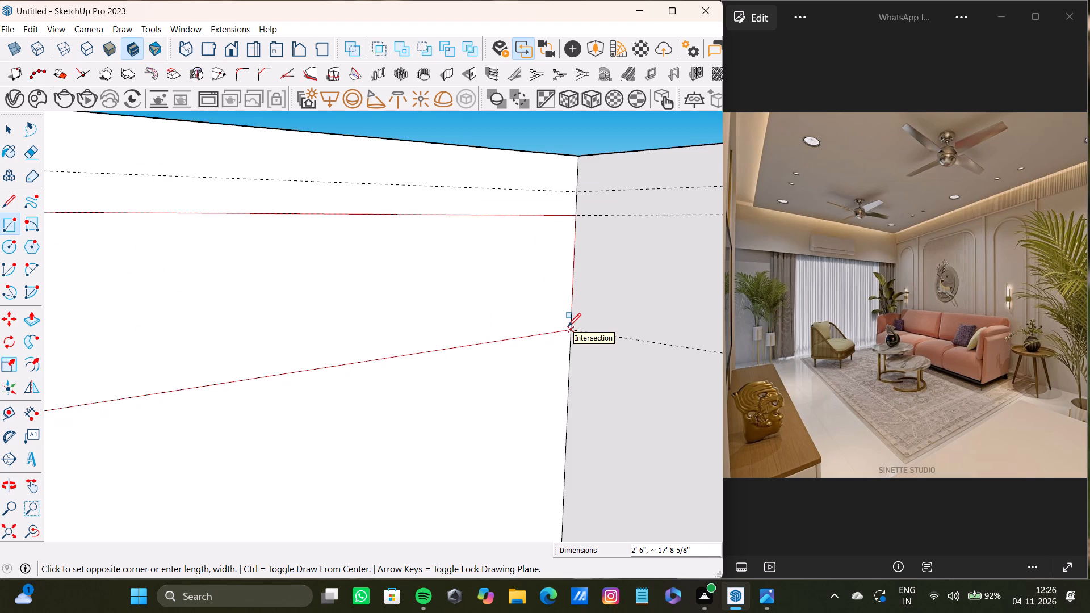
left_click(568, 326)
key("space")
Push/Pull the new rectangular strip about 1' 5/16" out from the wall to form a box.
scroll(372, 288, "down", 7)
middle_click_drag(369, 288, 369, 287, "shift")
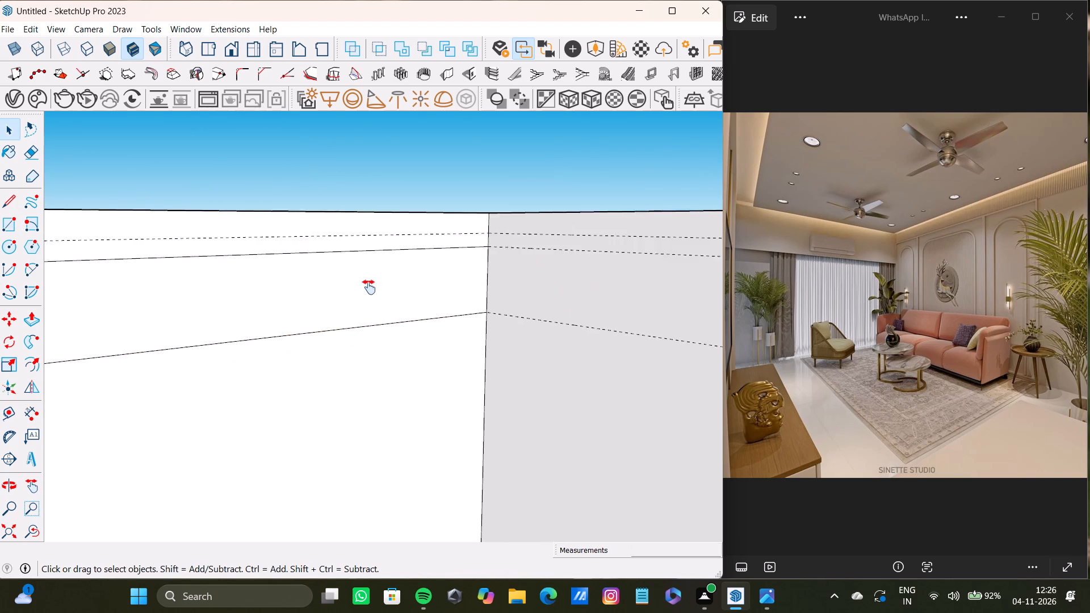
middle_click_drag(369, 287, 424, 264, "shift")
middle_click_drag(434, 256, 452, 247, "shift")
left_click(445, 251)
key("p")
left_click_drag(445, 251, 466, 259)
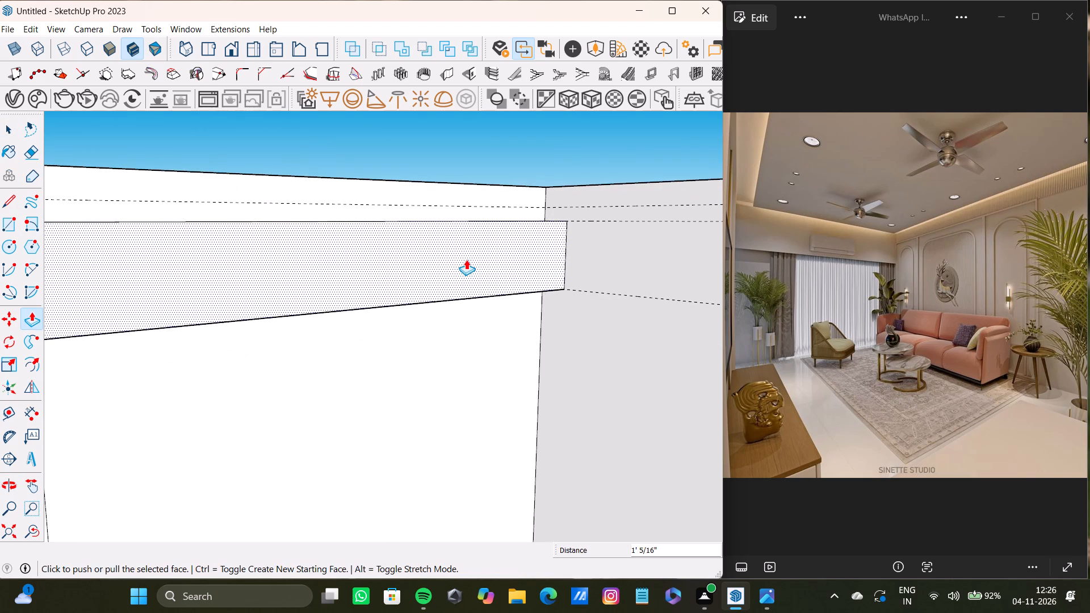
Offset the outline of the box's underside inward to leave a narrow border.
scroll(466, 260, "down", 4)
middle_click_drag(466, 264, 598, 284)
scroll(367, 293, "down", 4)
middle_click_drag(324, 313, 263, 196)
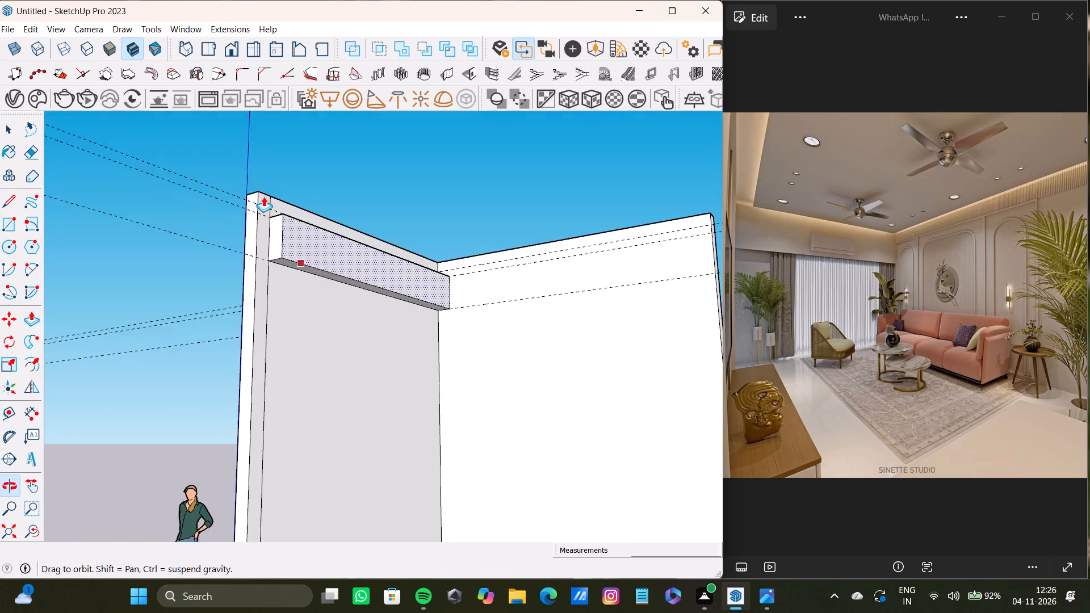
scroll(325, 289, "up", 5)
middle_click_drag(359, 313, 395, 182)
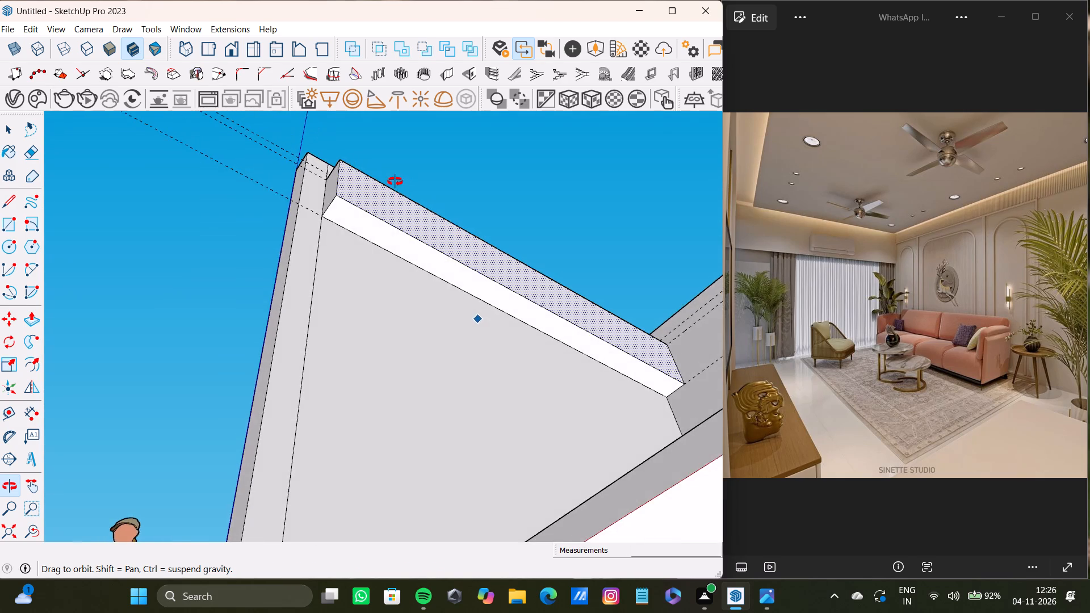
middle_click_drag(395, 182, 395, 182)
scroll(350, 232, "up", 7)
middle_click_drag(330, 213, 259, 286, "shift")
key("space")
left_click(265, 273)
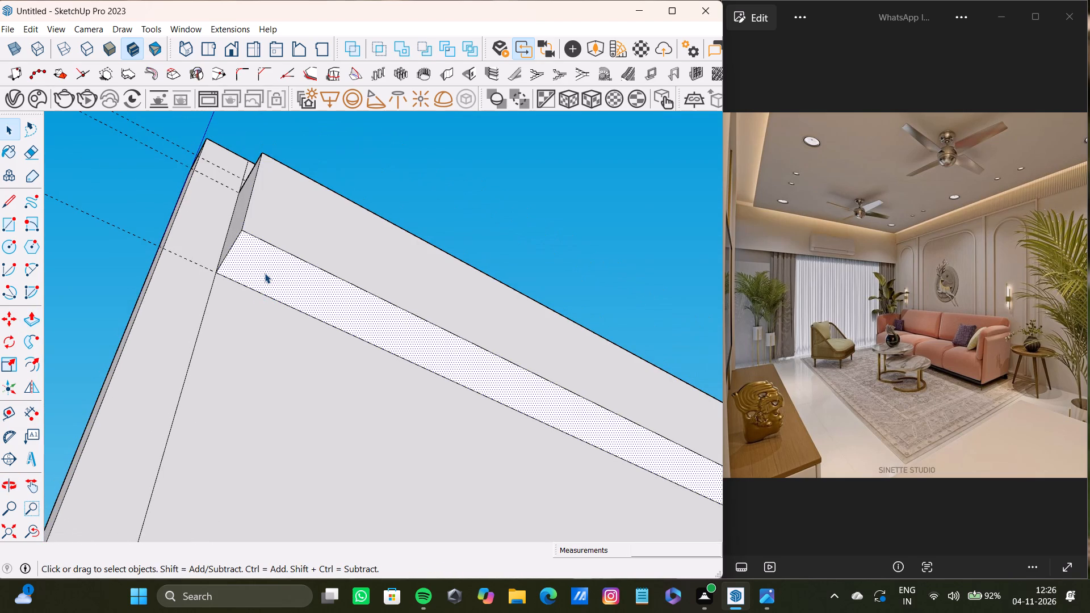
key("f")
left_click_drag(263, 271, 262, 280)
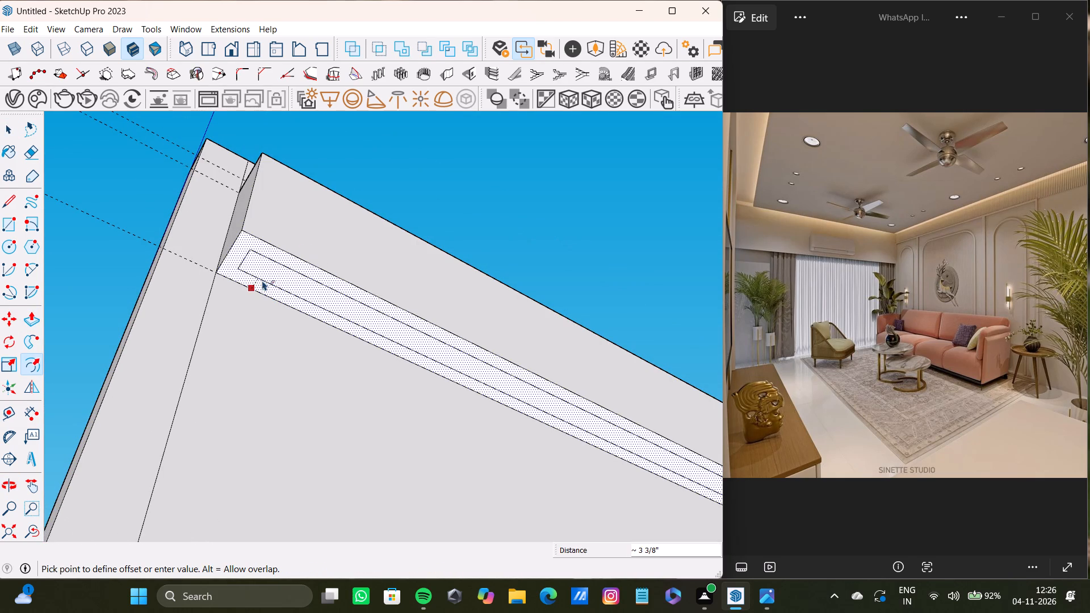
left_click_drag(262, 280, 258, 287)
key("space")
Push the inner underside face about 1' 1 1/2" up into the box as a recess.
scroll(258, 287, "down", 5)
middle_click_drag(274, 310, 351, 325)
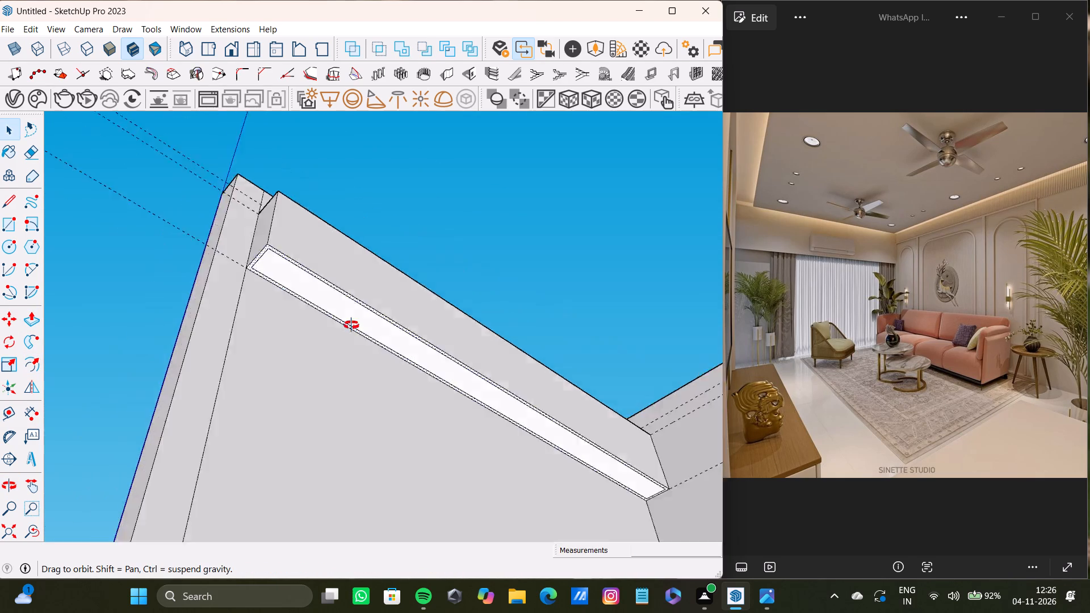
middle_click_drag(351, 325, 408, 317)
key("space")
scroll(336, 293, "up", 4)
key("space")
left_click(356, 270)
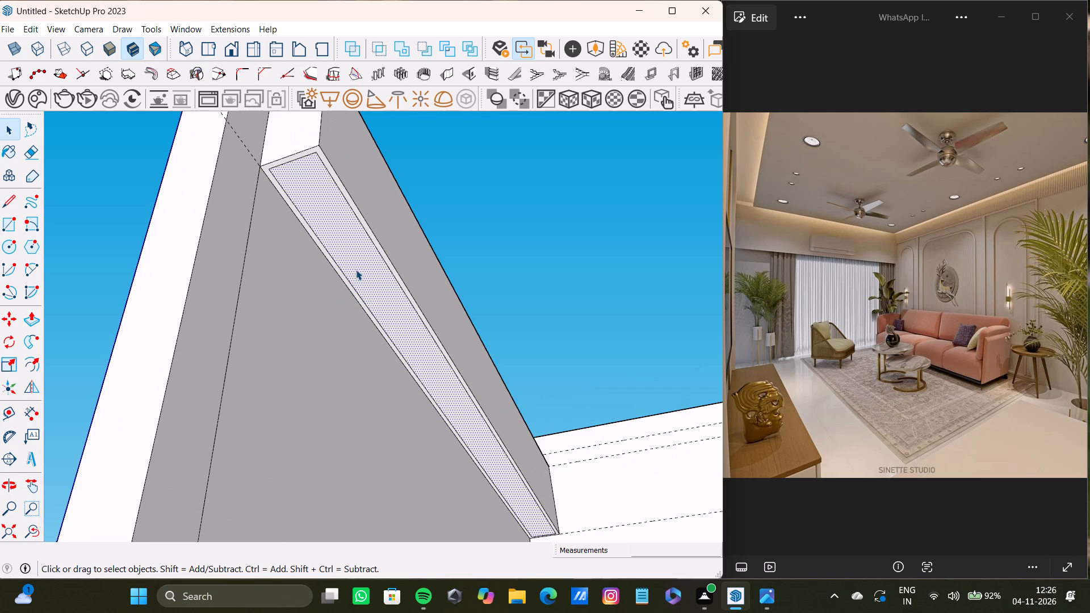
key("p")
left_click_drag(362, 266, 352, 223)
Examine the box and the two walls from above, the front and the sides.
scroll(350, 224, "down", 4)
middle_click_drag(359, 252, 348, 415)
scroll(348, 414, "down", 9)
middle_click_drag(383, 376, 385, 455)
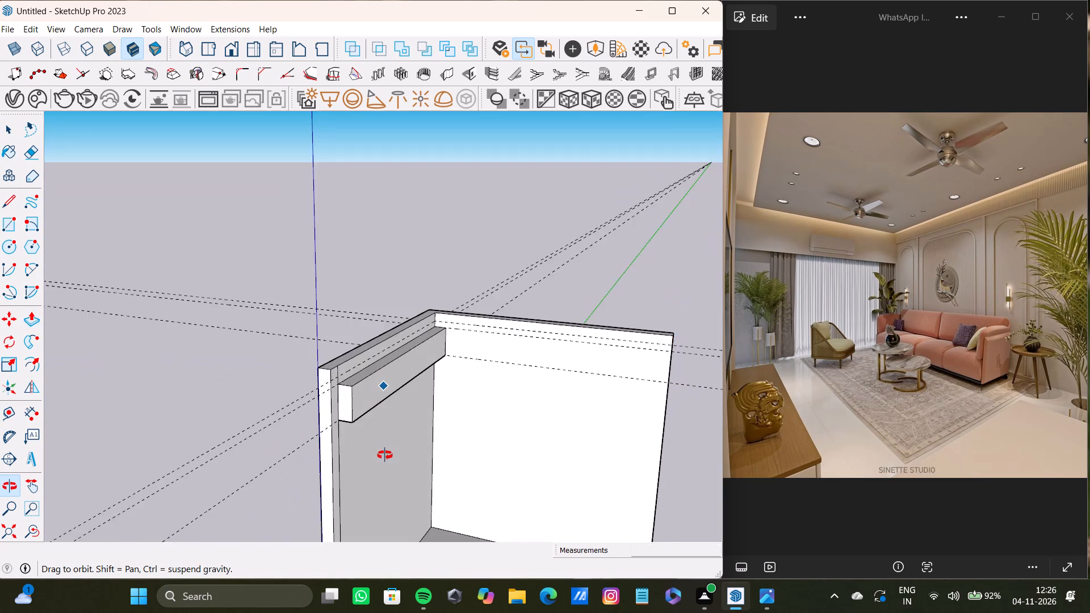
middle_click_drag(385, 455, 302, 455)
scroll(317, 420, "down", 4)
middle_click_drag(346, 408, 278, 330, "shift")
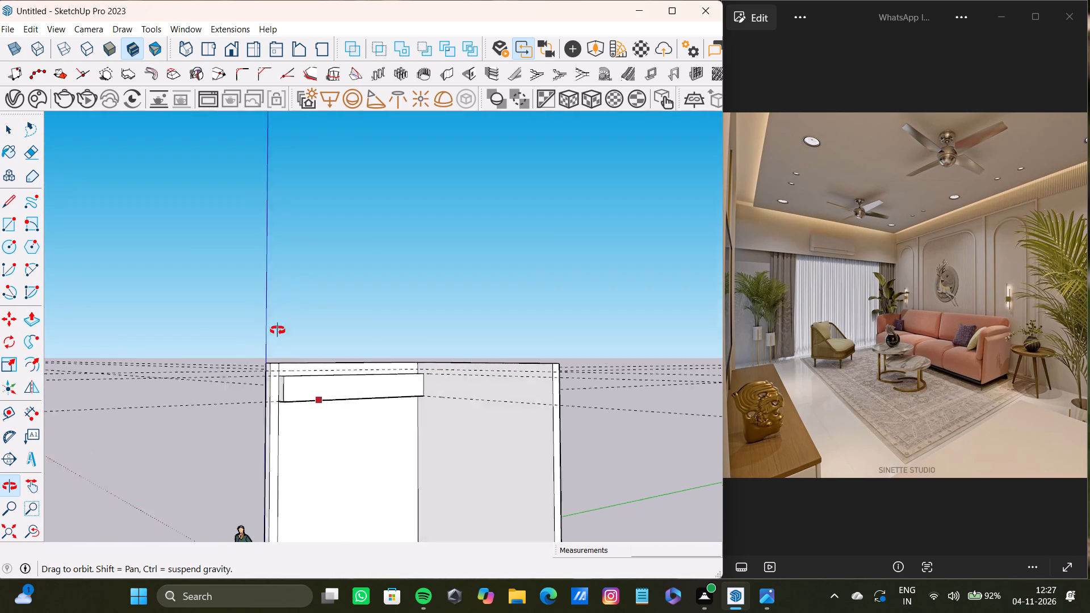
middle_click_drag(278, 330, 228, 375, "shift")
scroll(322, 433, "up", 8)
middle_click_drag(276, 408, 302, 402, "shift")
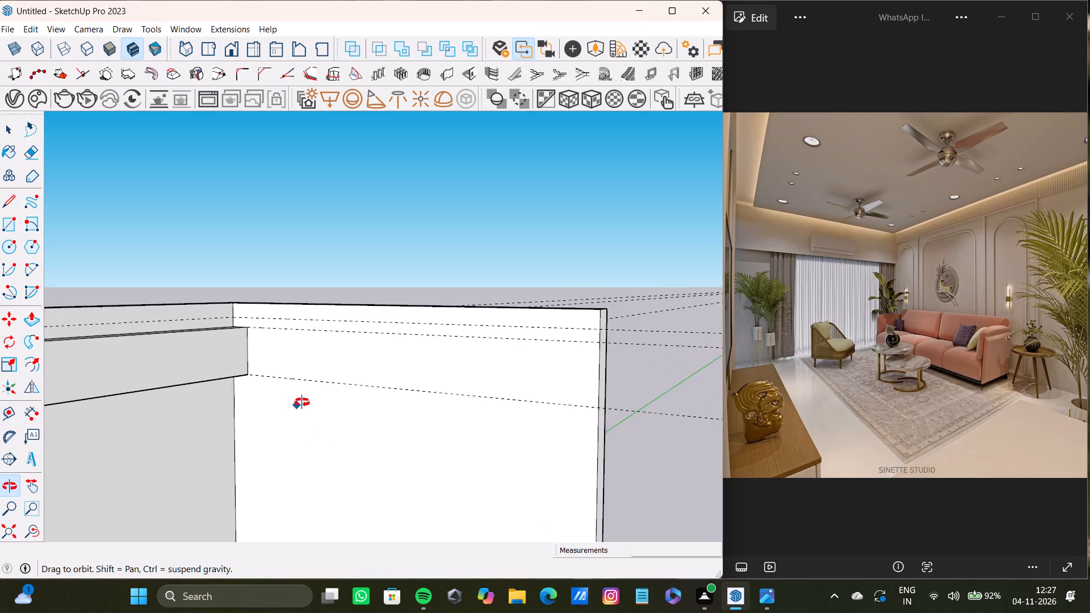
middle_click_drag(302, 402, 511, 473, "shift")
scroll(318, 429, "down", 3)
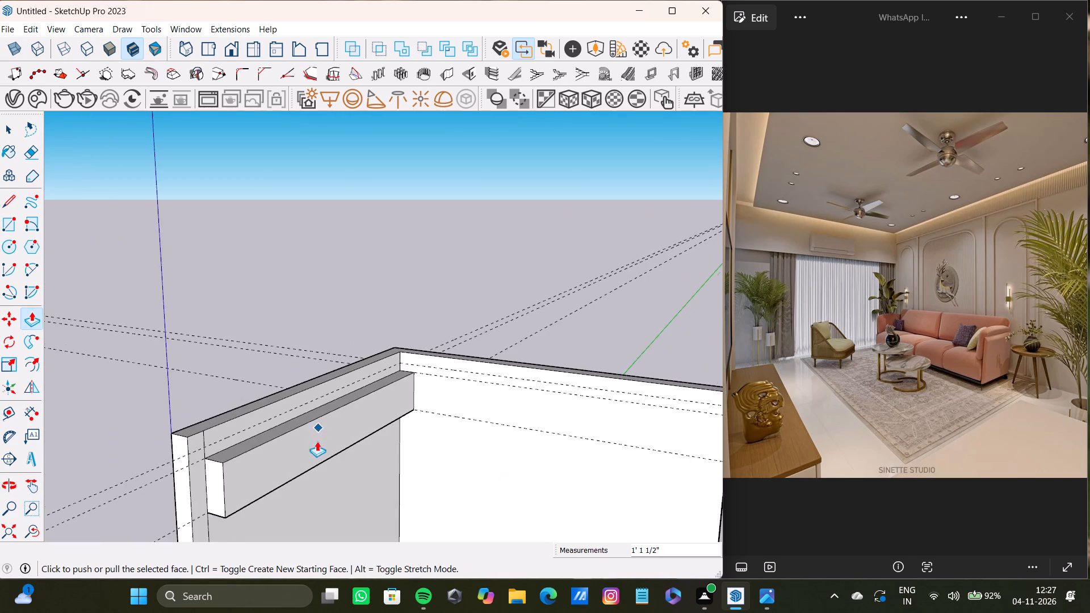
middle_click_drag(318, 444, 404, 373, "shift")
middle_click(443, 364, "shift")
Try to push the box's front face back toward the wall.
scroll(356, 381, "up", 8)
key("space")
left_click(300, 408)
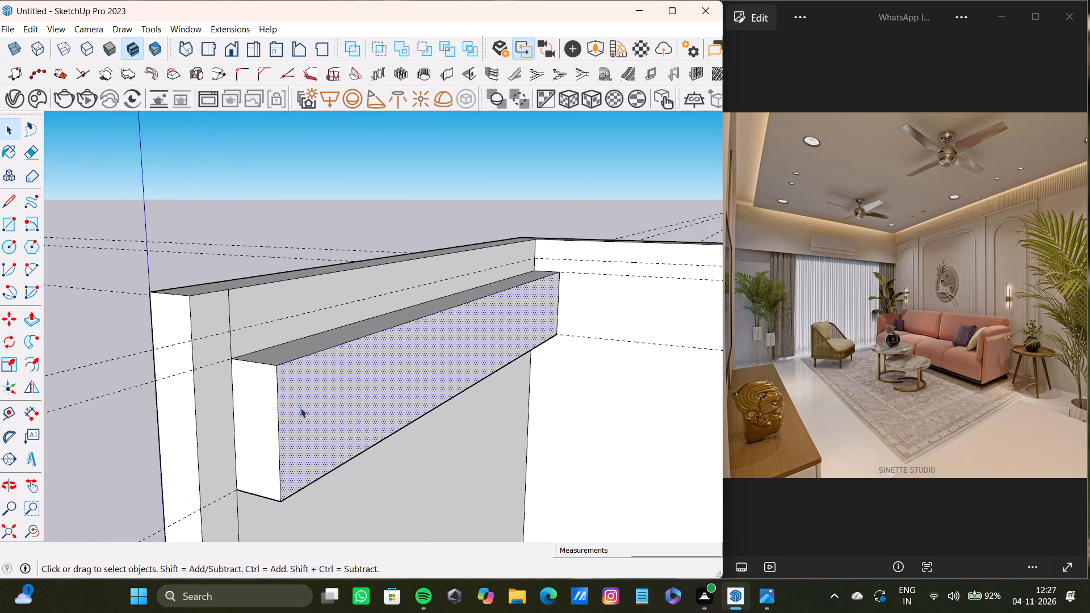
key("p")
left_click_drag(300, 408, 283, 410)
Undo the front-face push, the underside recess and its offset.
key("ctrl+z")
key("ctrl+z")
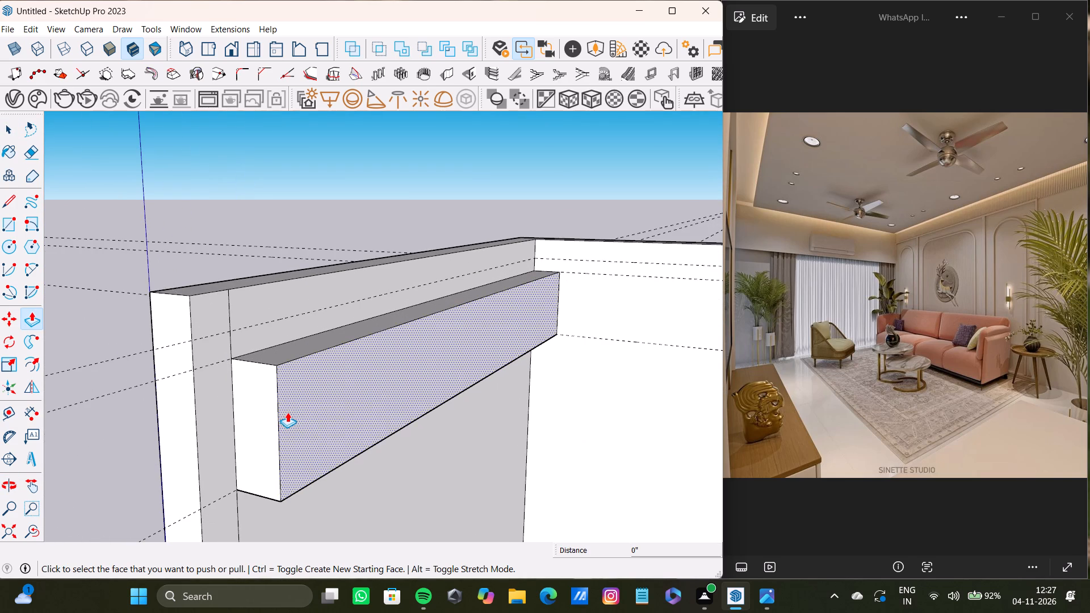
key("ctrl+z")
Push the box's front face back slightly toward the wall to make the box shallower.
scroll(343, 455, "down", 2)
middle_click_drag(343, 455, 296, 386)
left_click_drag(269, 377, 262, 376)
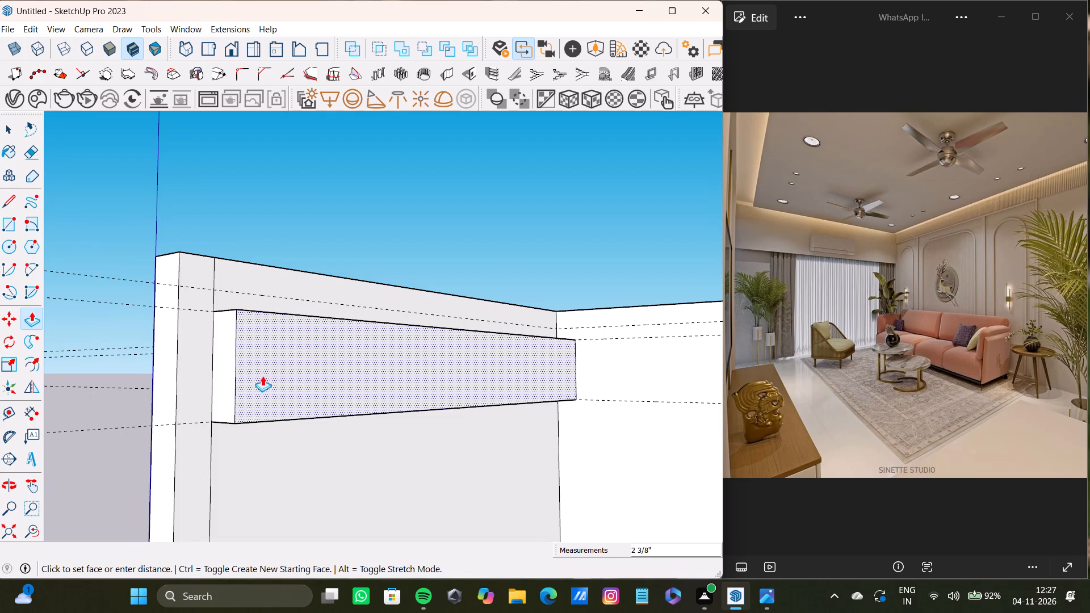
left_click_drag(262, 376, 258, 376)
Pull the underside of the box down below the lowest guide to make the box taller.
middle_click_drag(280, 377, 248, 296)
scroll(244, 325, "up", 2)
left_click_drag(244, 370, 241, 412)
scroll(242, 413, "down", 3)
middle_click_drag(242, 413, 250, 379, "shift")
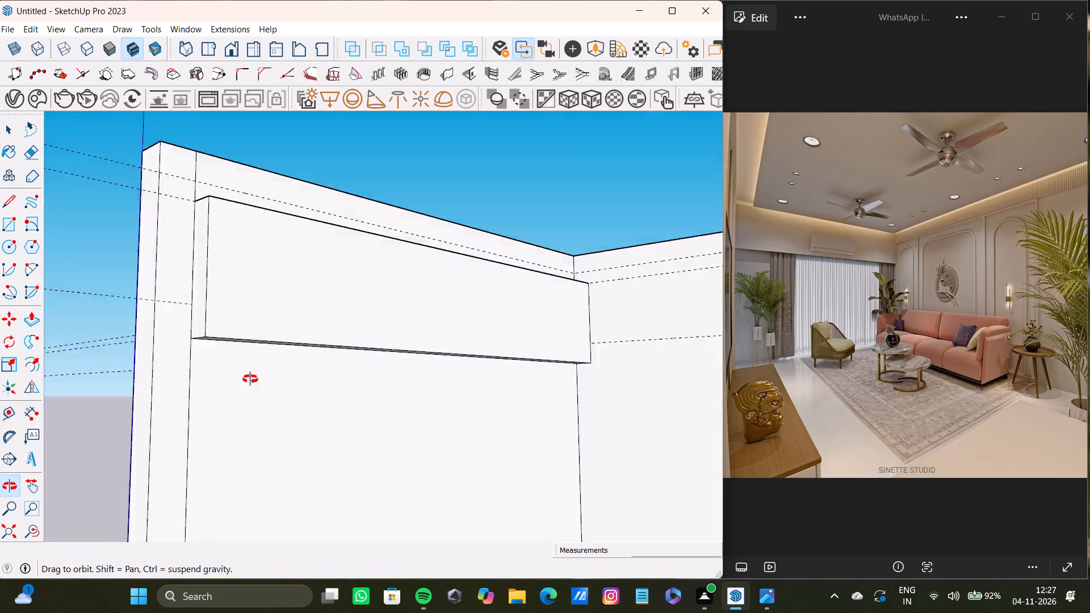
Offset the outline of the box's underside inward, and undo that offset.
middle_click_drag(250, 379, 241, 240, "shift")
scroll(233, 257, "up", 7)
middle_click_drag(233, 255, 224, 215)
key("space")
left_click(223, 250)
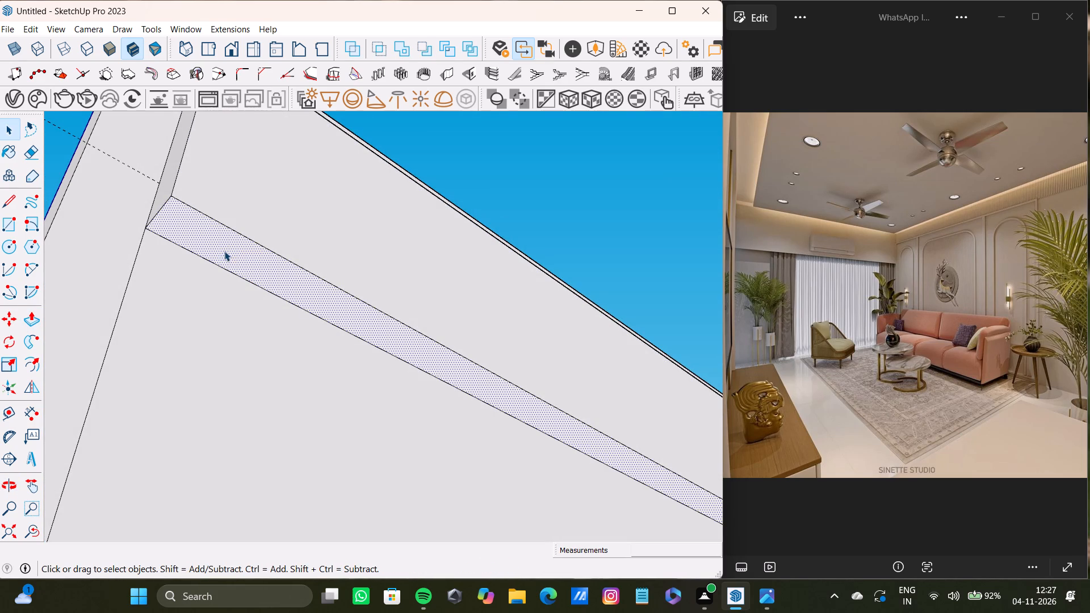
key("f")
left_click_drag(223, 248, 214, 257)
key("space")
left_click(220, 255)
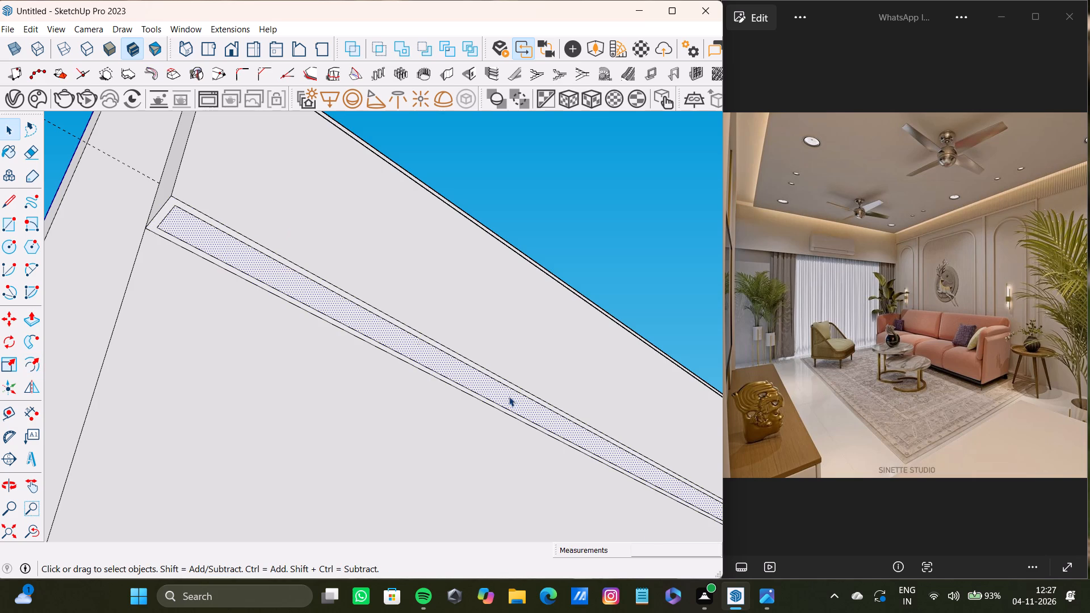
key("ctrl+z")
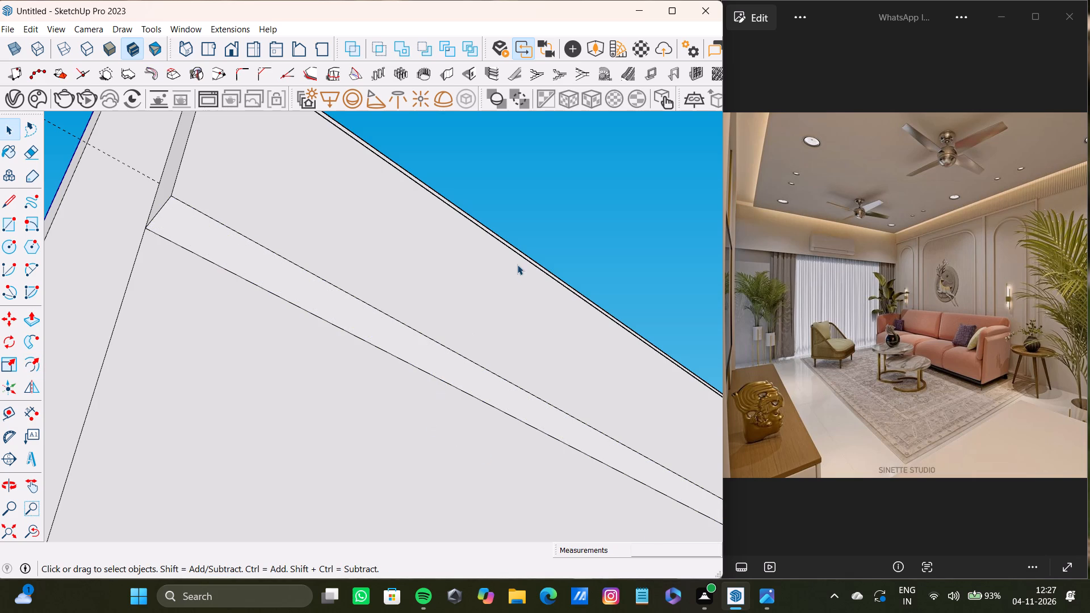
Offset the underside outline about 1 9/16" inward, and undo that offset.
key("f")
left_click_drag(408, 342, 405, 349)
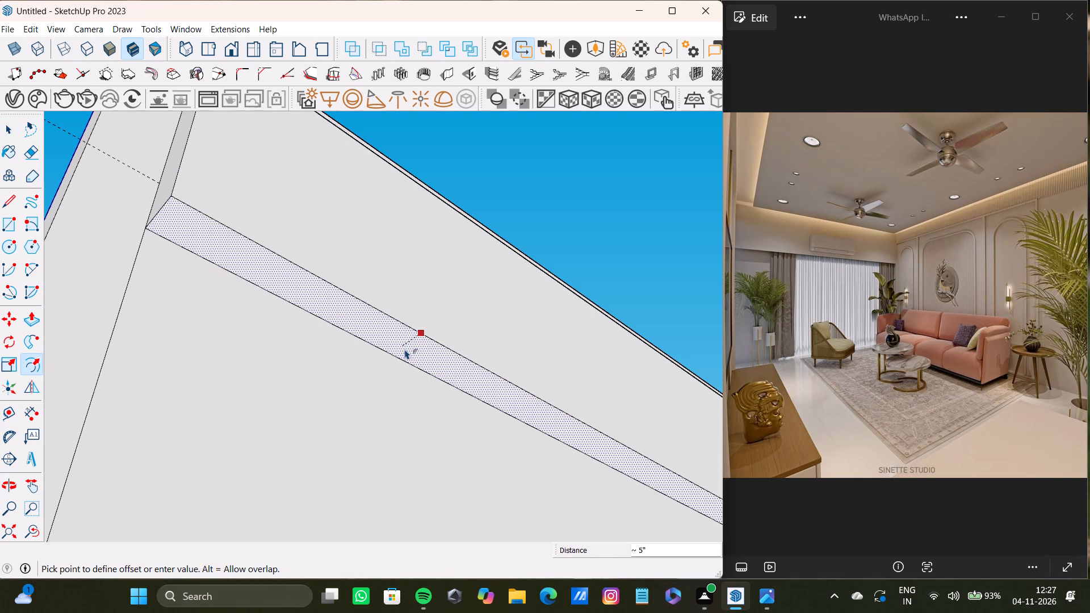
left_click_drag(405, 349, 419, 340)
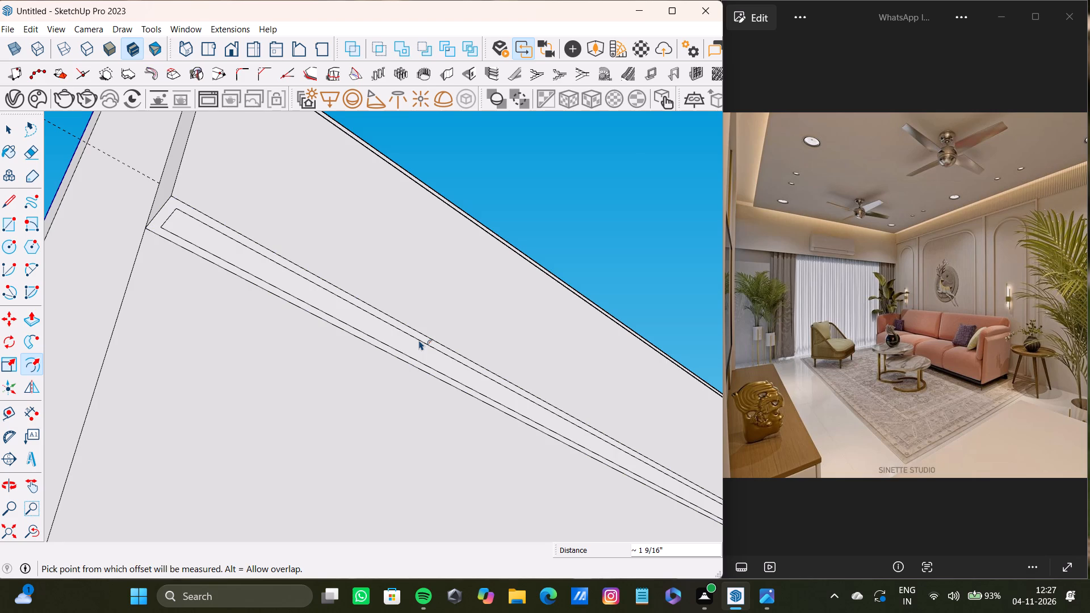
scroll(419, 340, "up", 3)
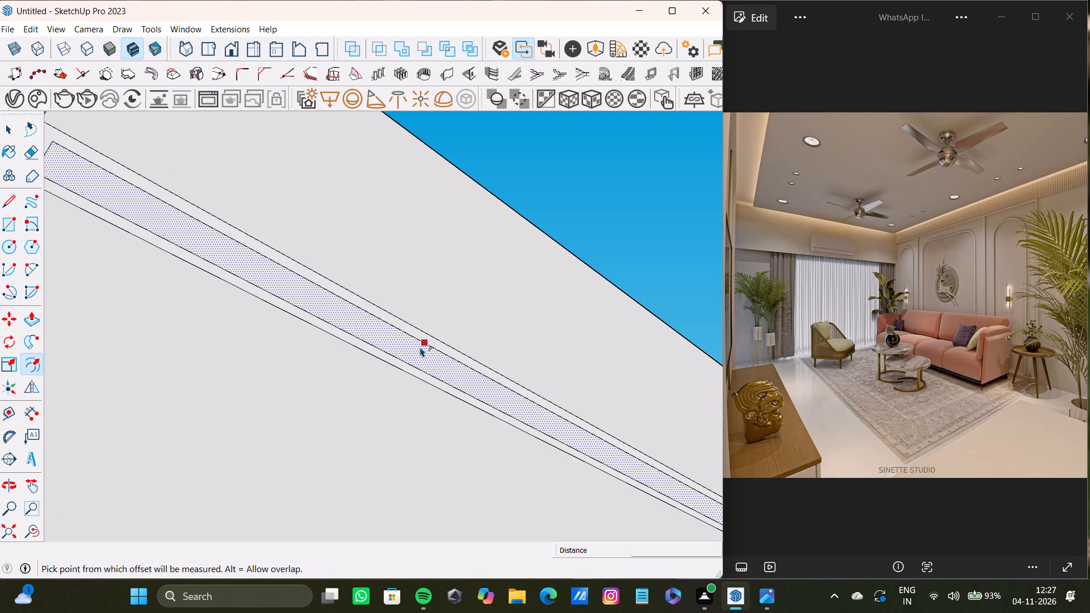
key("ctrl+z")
Offset the outline of the box's underside about 1" inward.
left_click_drag(424, 354, 429, 339)
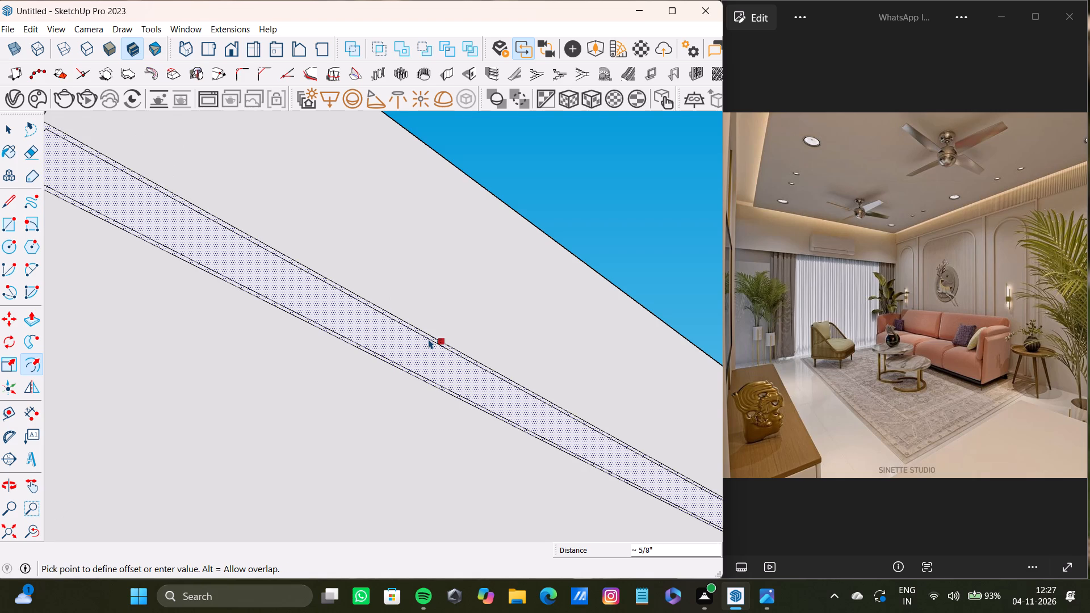
left_click_drag(429, 339, 429, 341)
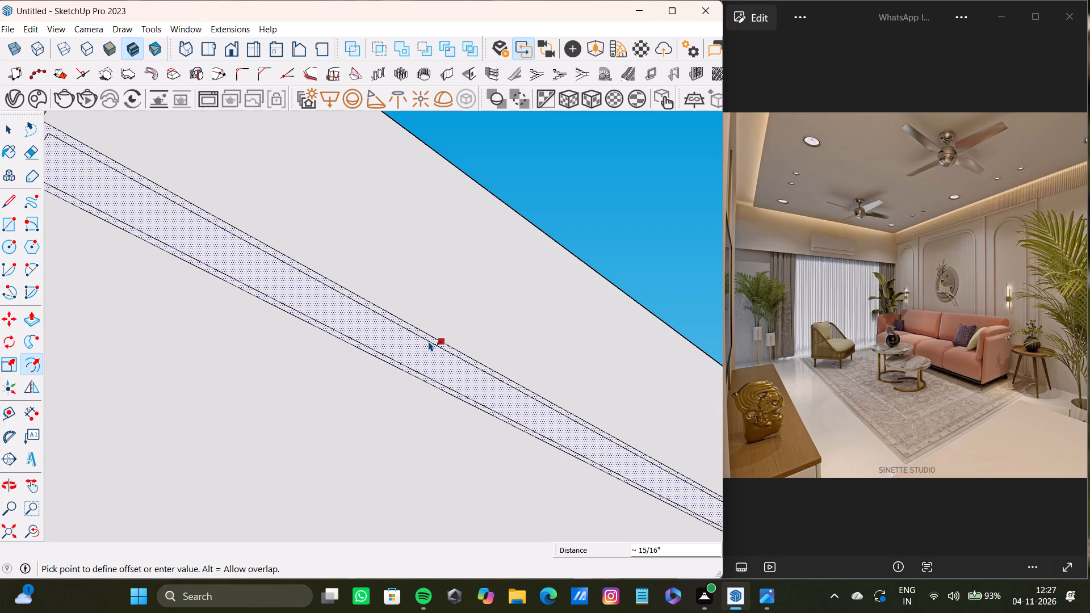
left_click_drag(429, 341, 429, 342)
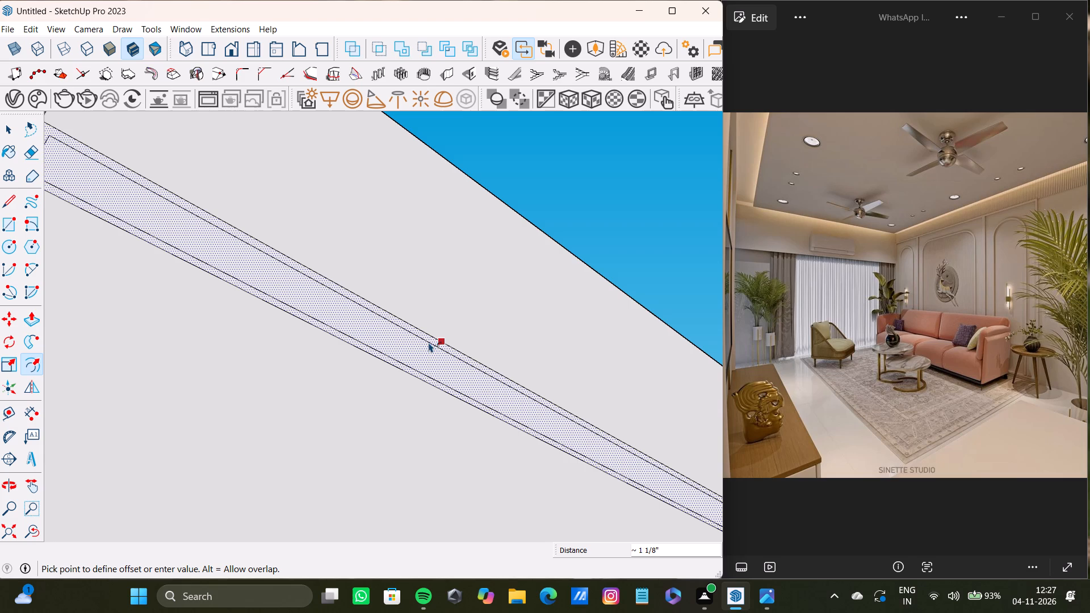
left_click_drag(429, 342, 430, 342)
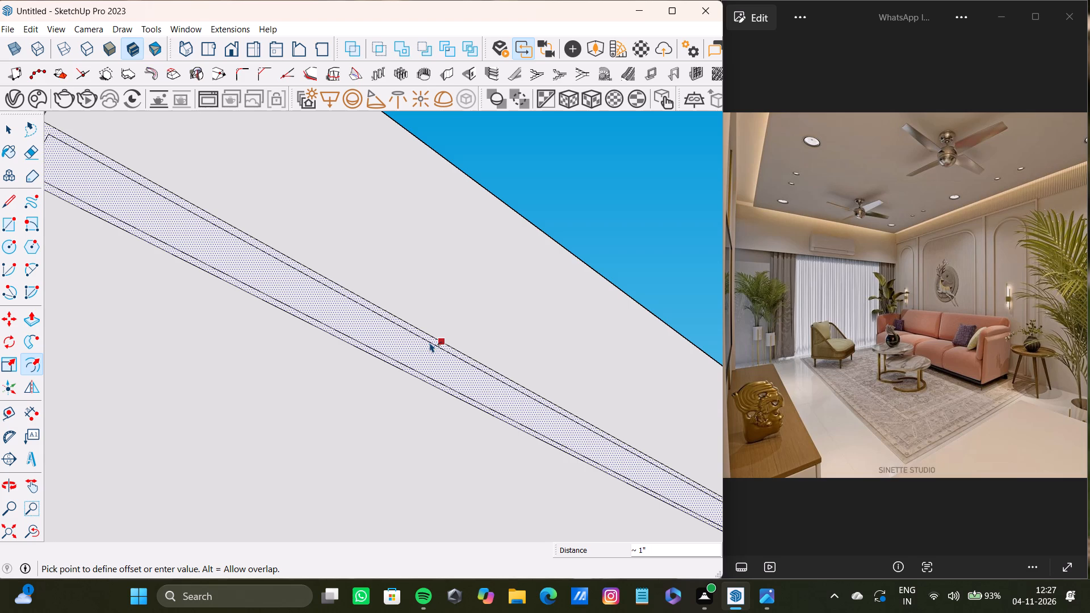
left_click_drag(430, 342, 430, 342)
key("space")
Push the inner underside face 7 9/16" up into the box to form a recess.
left_click(428, 341)
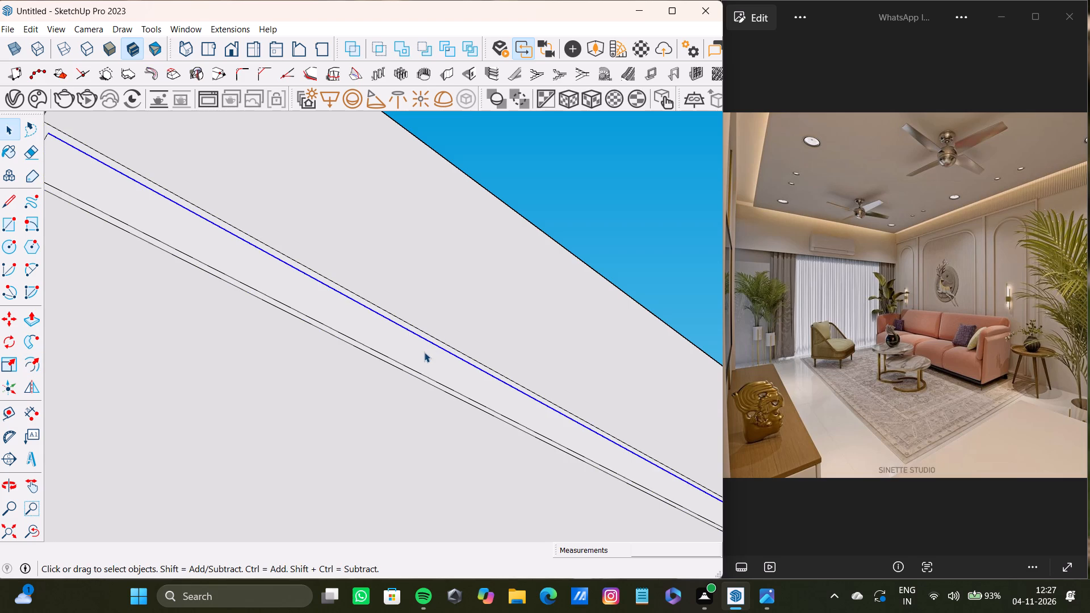
left_click(424, 352)
key("p")
left_click_drag(590, 334, 588, 299)
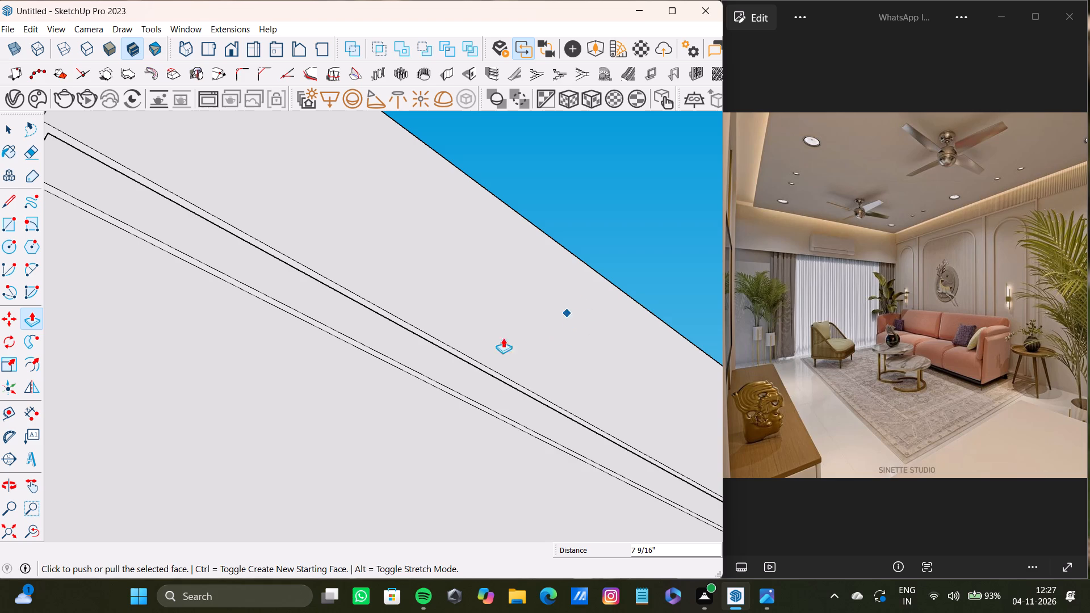
Examine the recessed box and its fit against the two walls from several angles.
scroll(463, 348, "down", 4)
middle_click_drag(460, 349, 415, 383)
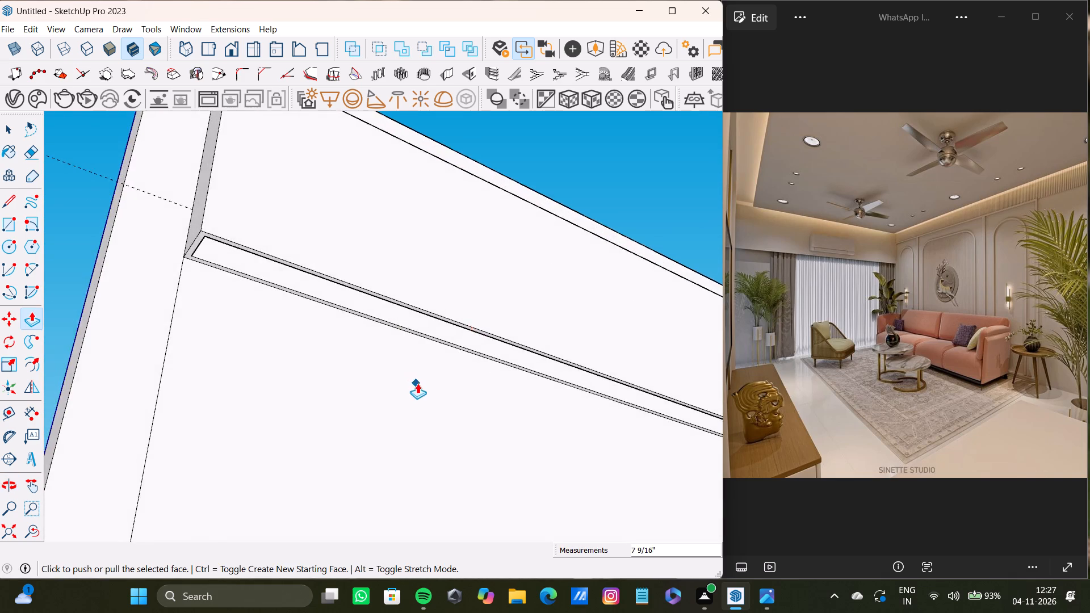
scroll(417, 383, "down", 7)
middle_click_drag(419, 381, 433, 485)
scroll(433, 485, "down", 3)
middle_click_drag(433, 485, 464, 431, "shift")
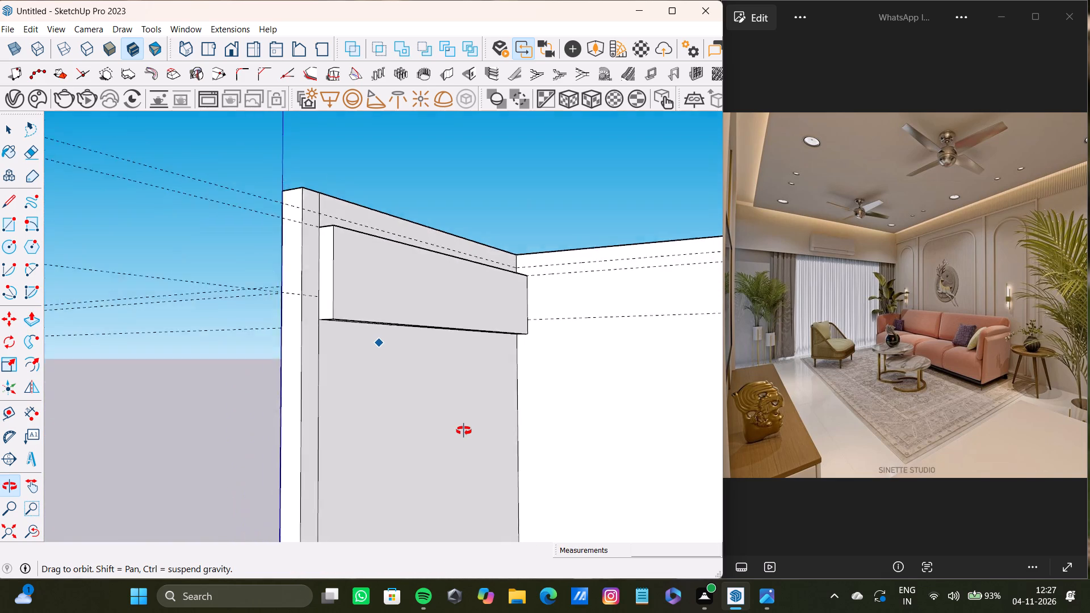
middle_click_drag(464, 431, 434, 439, "shift")
scroll(427, 430, "down", 3)
middle_click_drag(383, 424, 275, 417, "shift")
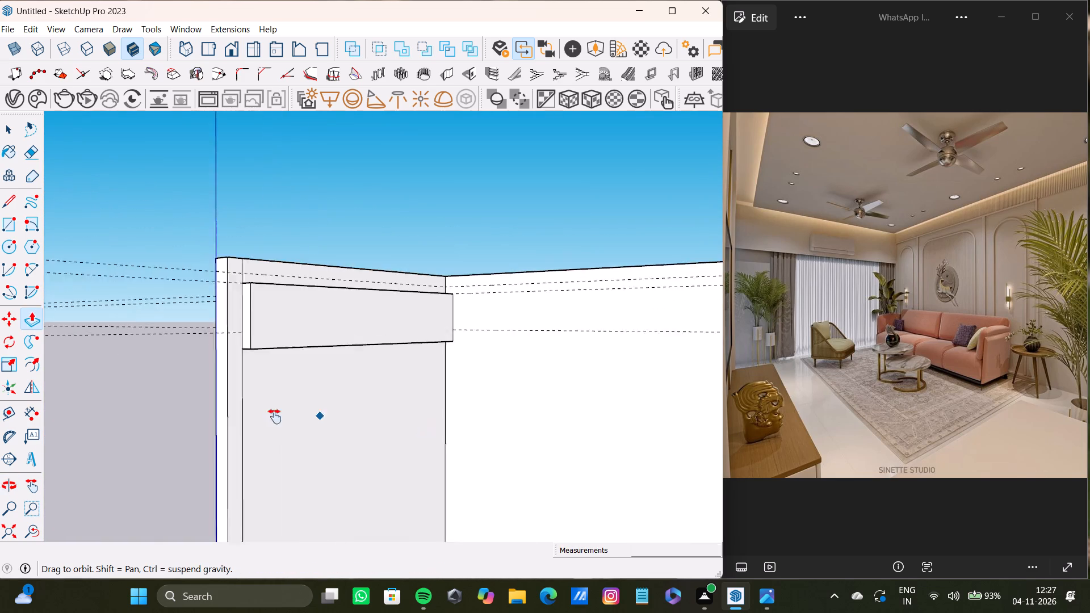
middle_click_drag(275, 417, 313, 444, "shift")
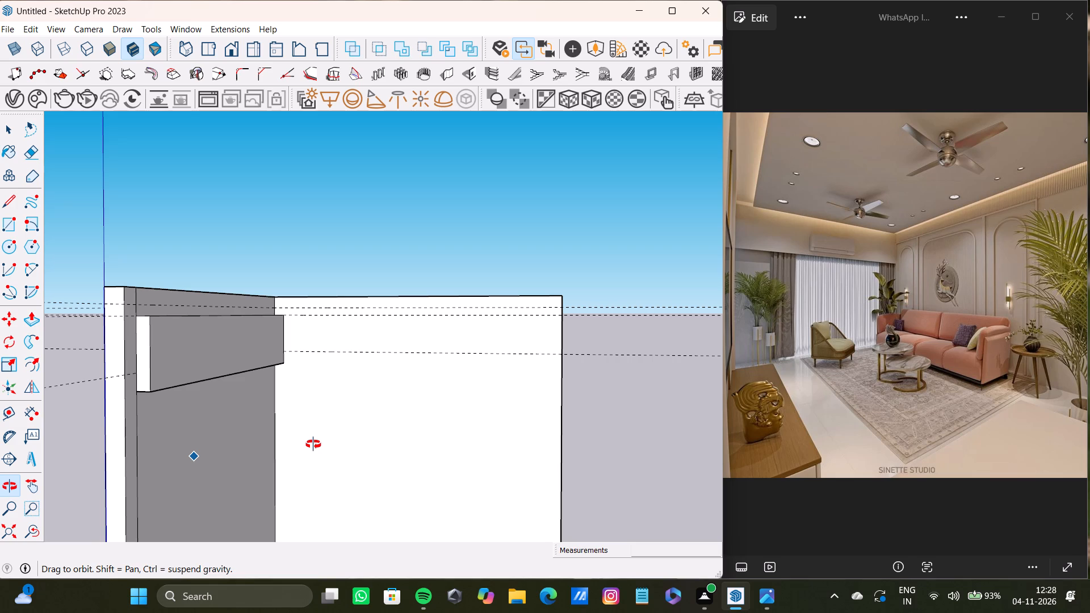
Place a horizontal guide on the long white wall about 1' 3 13/16" below the guide level with the box's top edge.
middle_click_drag(313, 444, 314, 444, "shift")
scroll(275, 293, "up", 18)
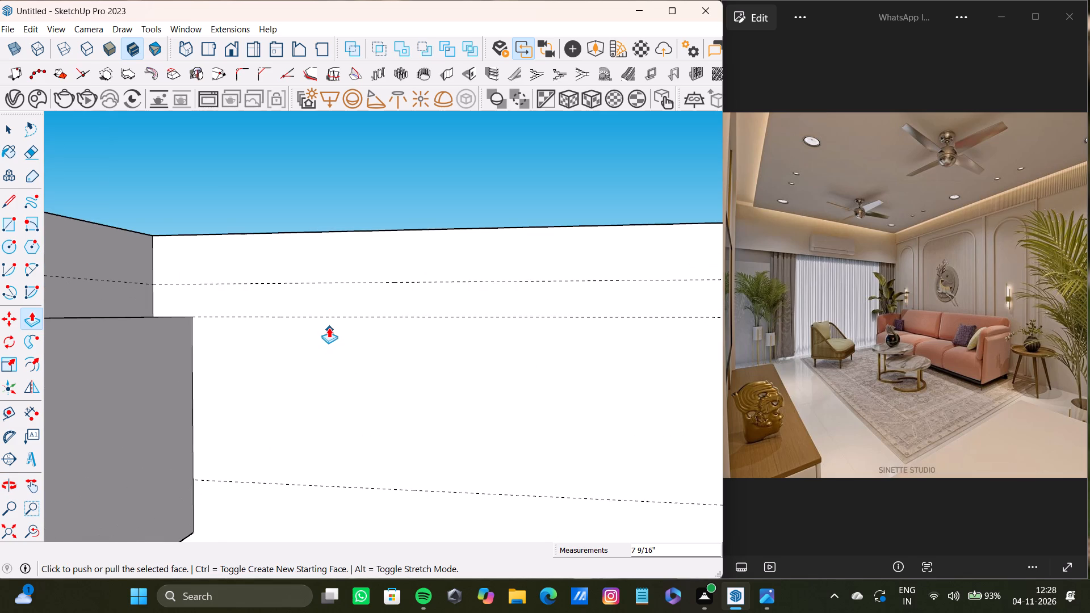
key("t")
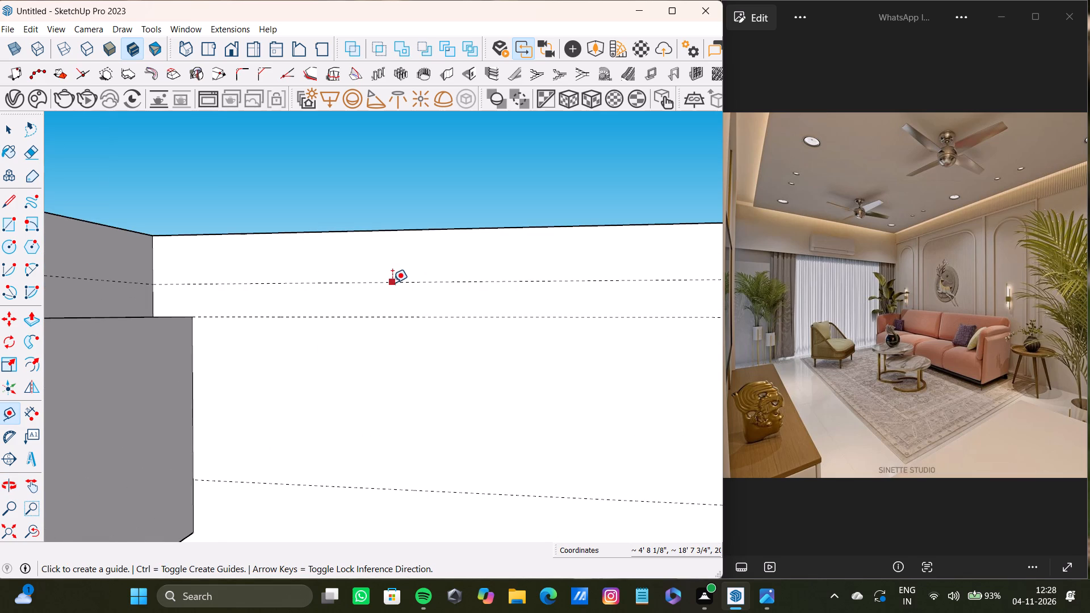
left_click(413, 316)
scroll(418, 369, "down", 4)
middle_click_drag(418, 369, 260, 330)
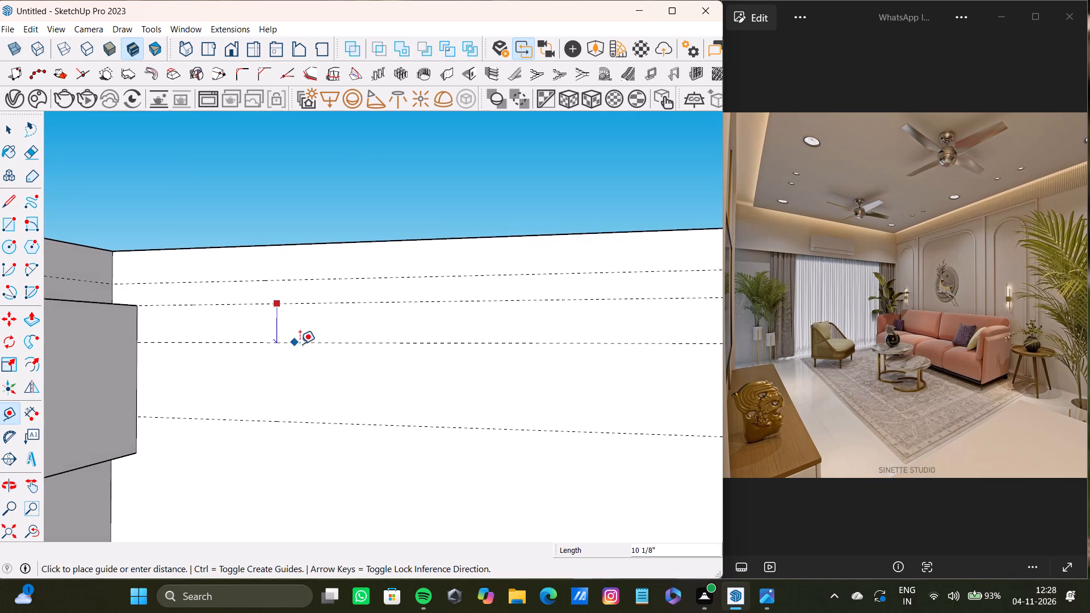
scroll(307, 347, "down", 4)
middle_click_drag(302, 345, 203, 329, "shift")
scroll(322, 349, "down", 6)
middle_click_drag(347, 339, 334, 376, "shift")
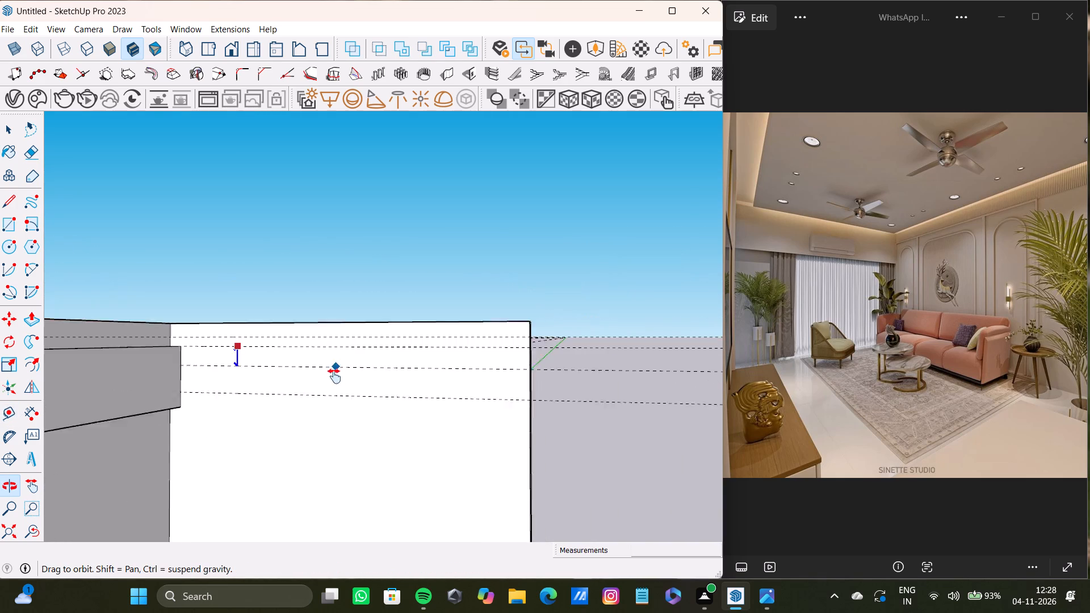
middle_click_drag(334, 376, 339, 379, "shift")
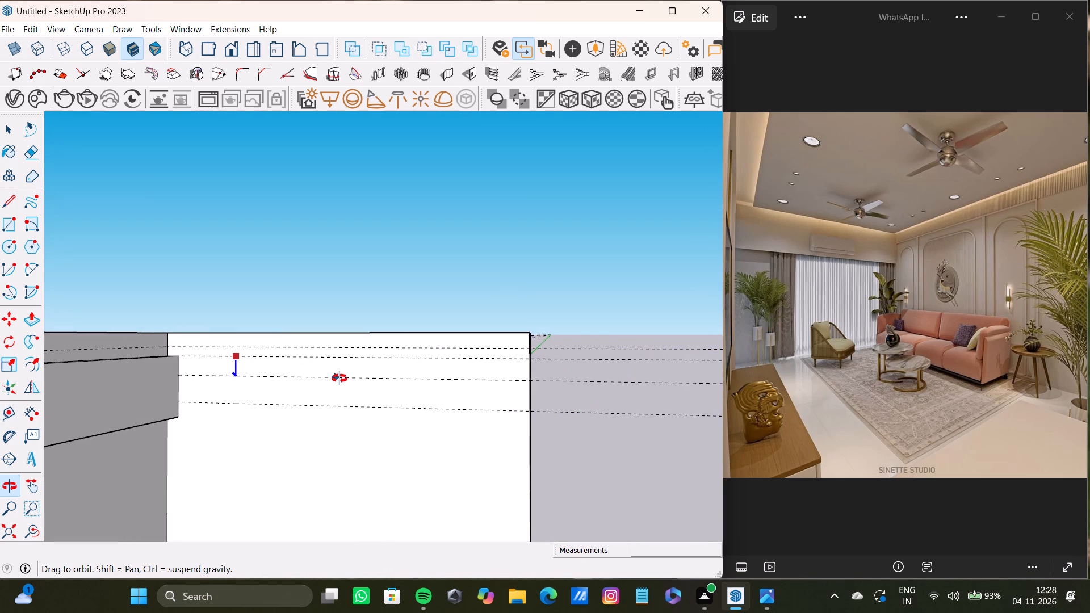
middle_click_drag(339, 379, 322, 381, "shift")
scroll(414, 385, "up", 3)
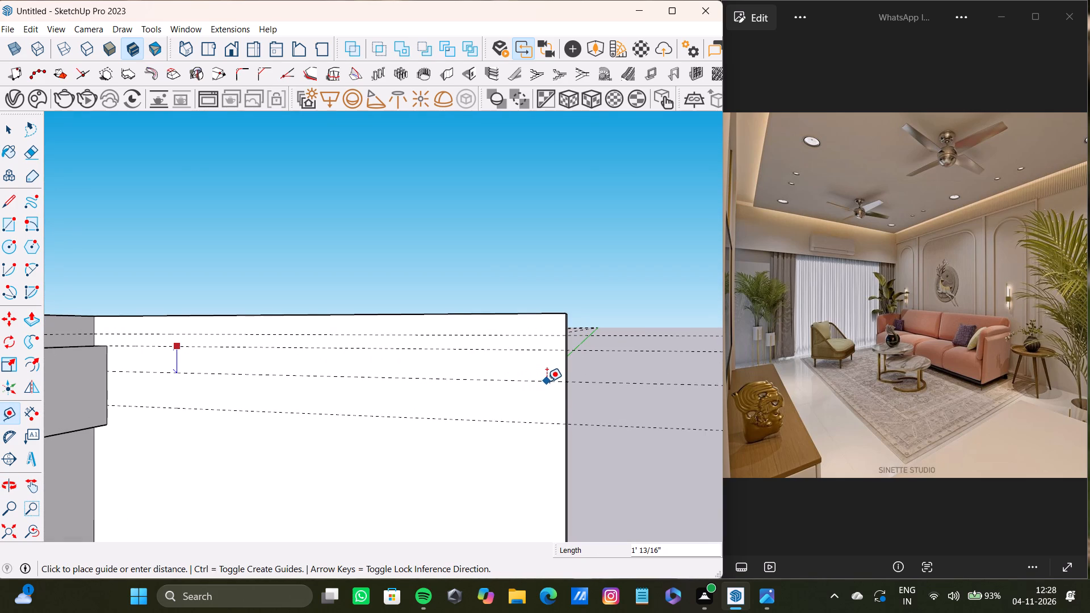
left_click(548, 389)
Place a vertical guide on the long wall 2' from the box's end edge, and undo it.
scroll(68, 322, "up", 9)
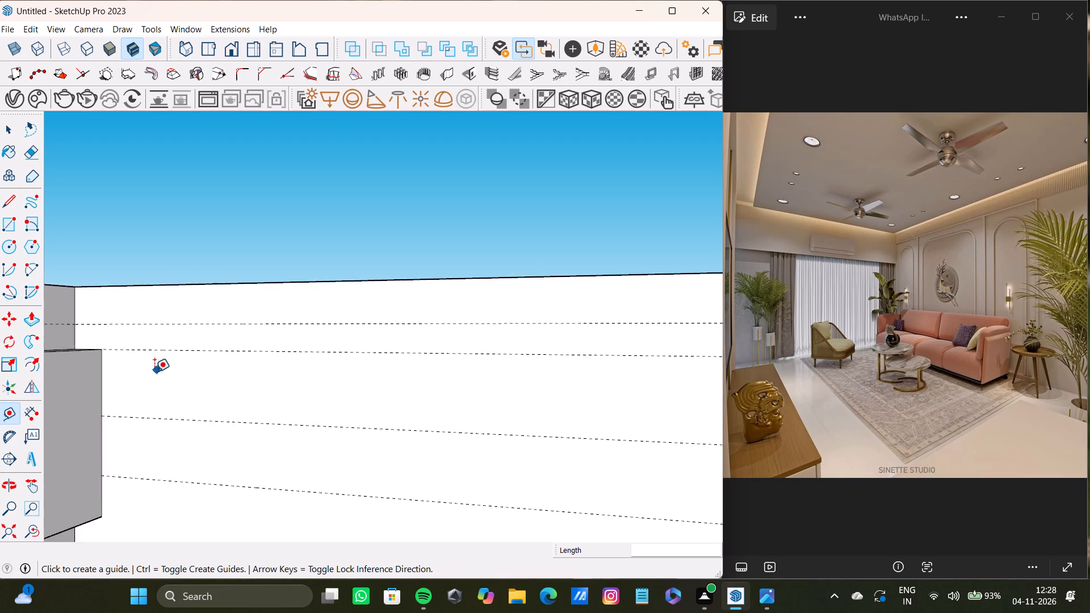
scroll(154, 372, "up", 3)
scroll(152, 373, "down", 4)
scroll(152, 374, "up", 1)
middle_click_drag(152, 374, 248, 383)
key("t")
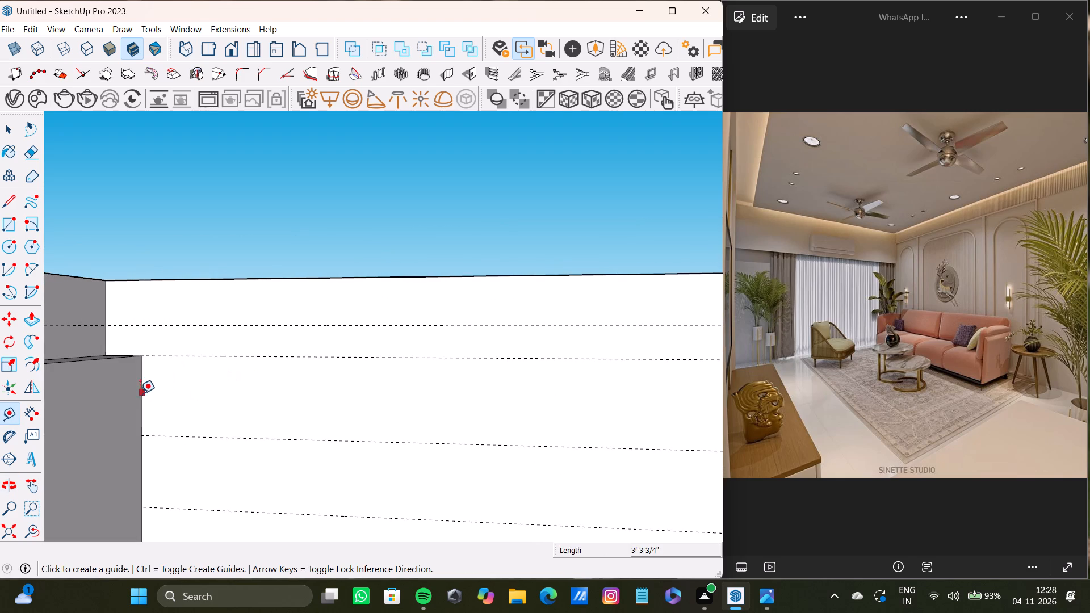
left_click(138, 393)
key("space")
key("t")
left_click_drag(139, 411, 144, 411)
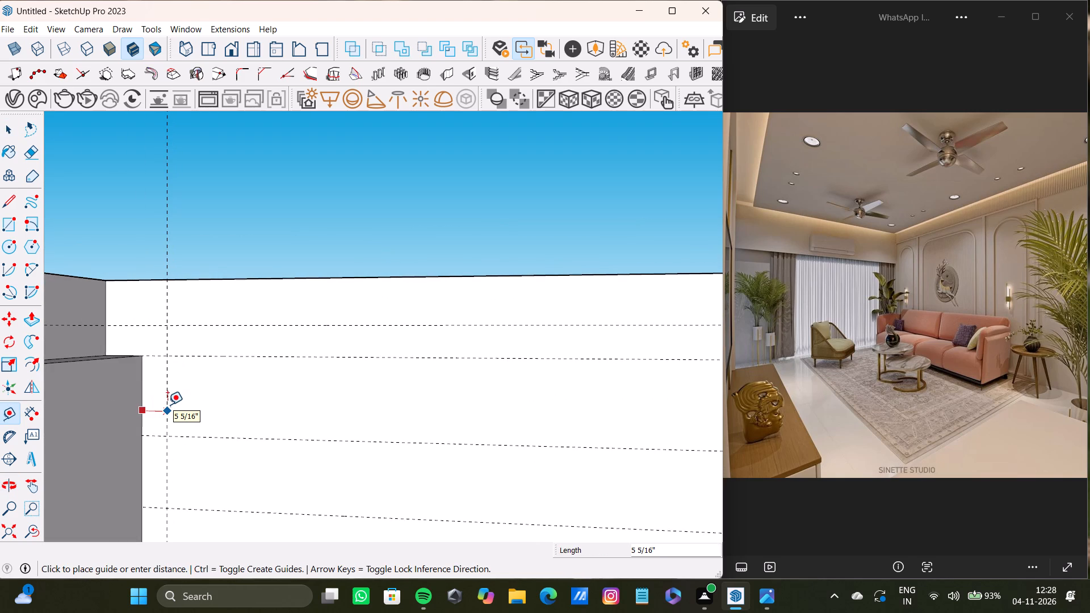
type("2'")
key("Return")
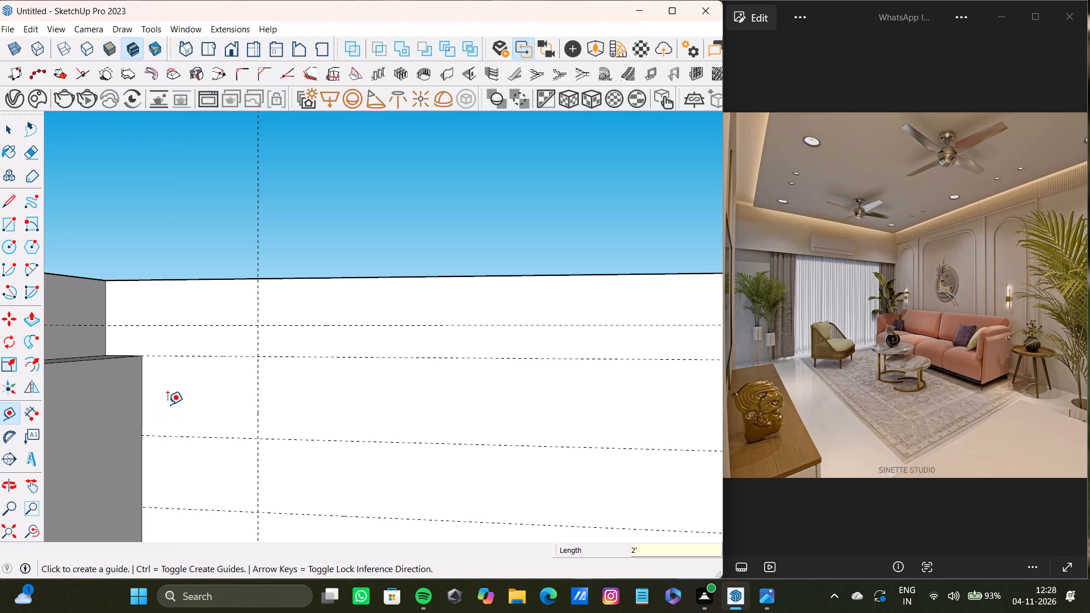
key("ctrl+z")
Place a vertical guide on the long wall 2" from the box's end edge.
left_click_drag(138, 404, 143, 404)
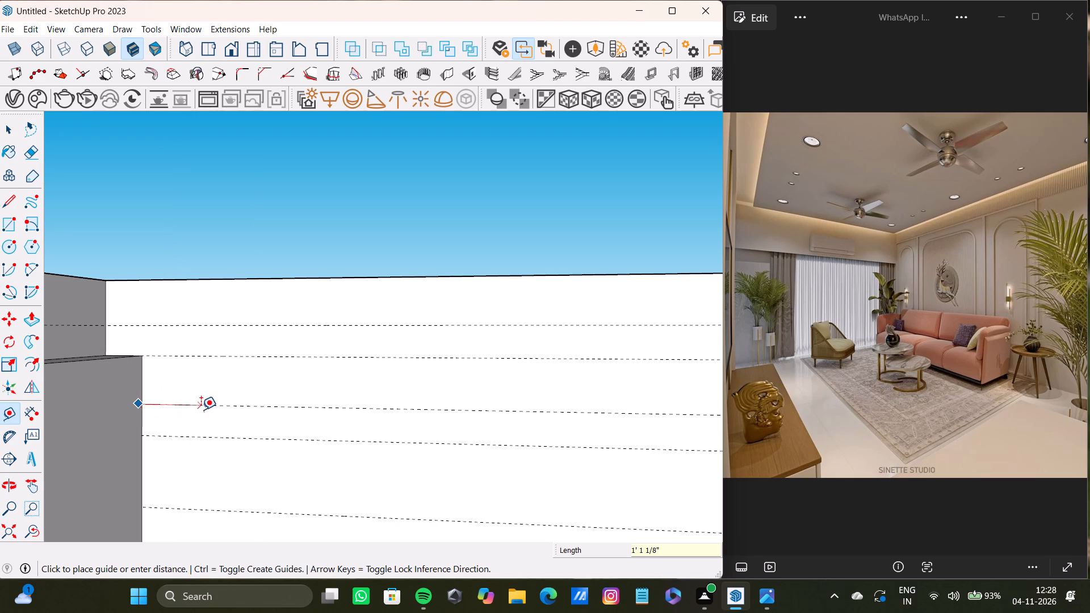
key("space")
key("t")
left_click(142, 410)
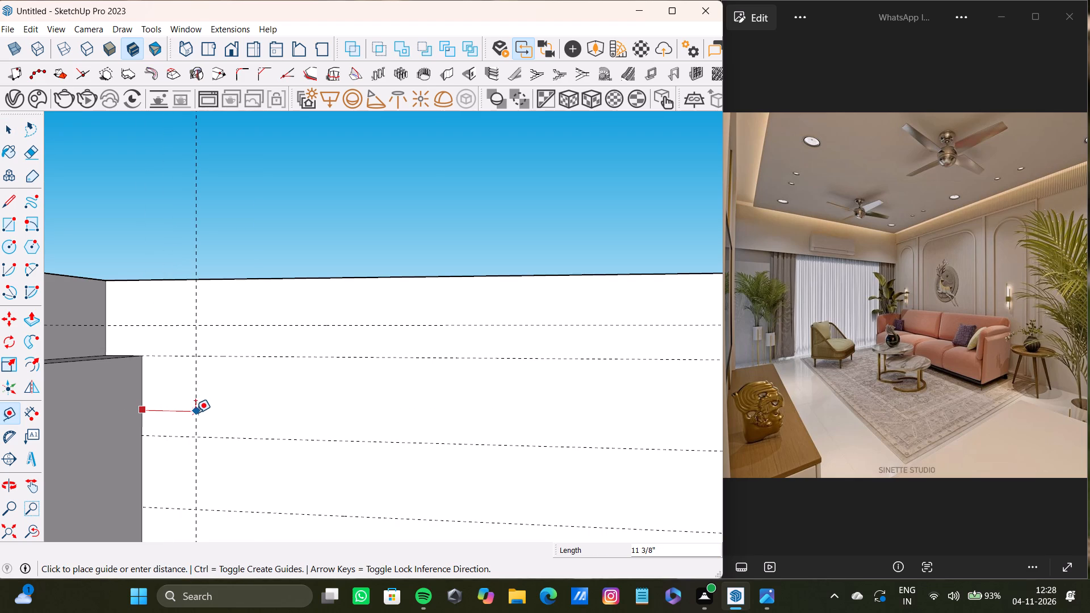
key("2")
key("shift+quotedbl")
key("Return")
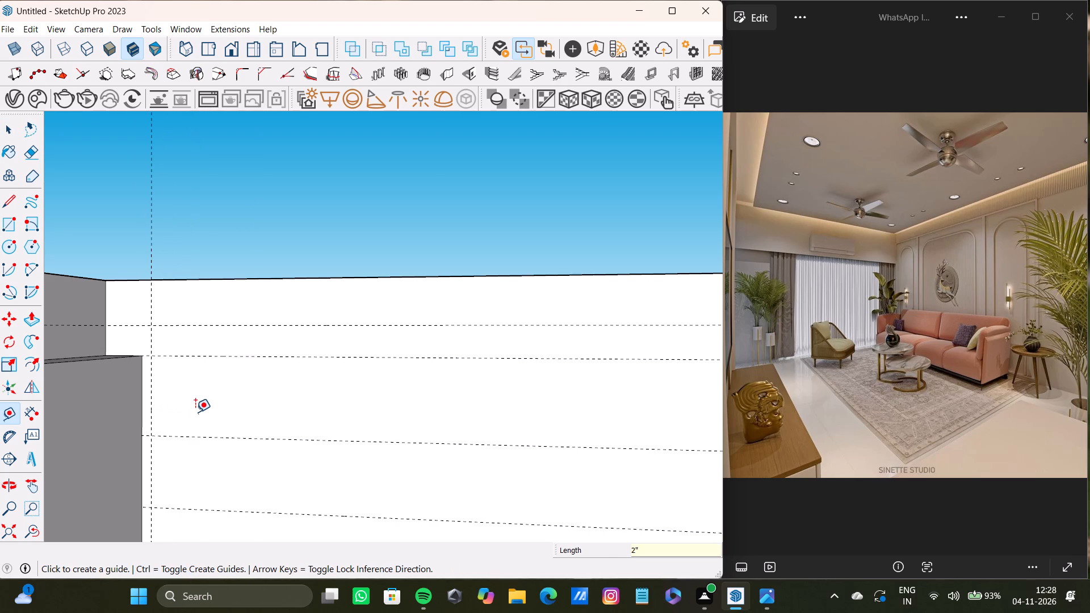
Place a vertical guide on the long wall 2" in from its far end edge.
scroll(199, 409, "down", 12)
middle_click_drag(280, 408, 190, 413, "shift")
scroll(472, 443, "up", 11)
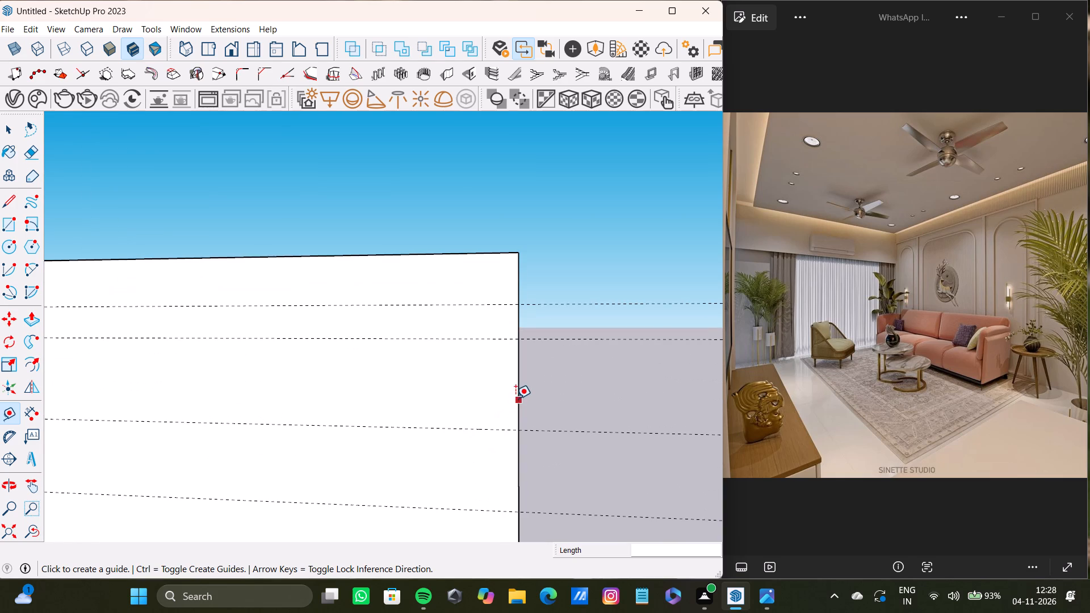
left_click(515, 398)
type("2\"")
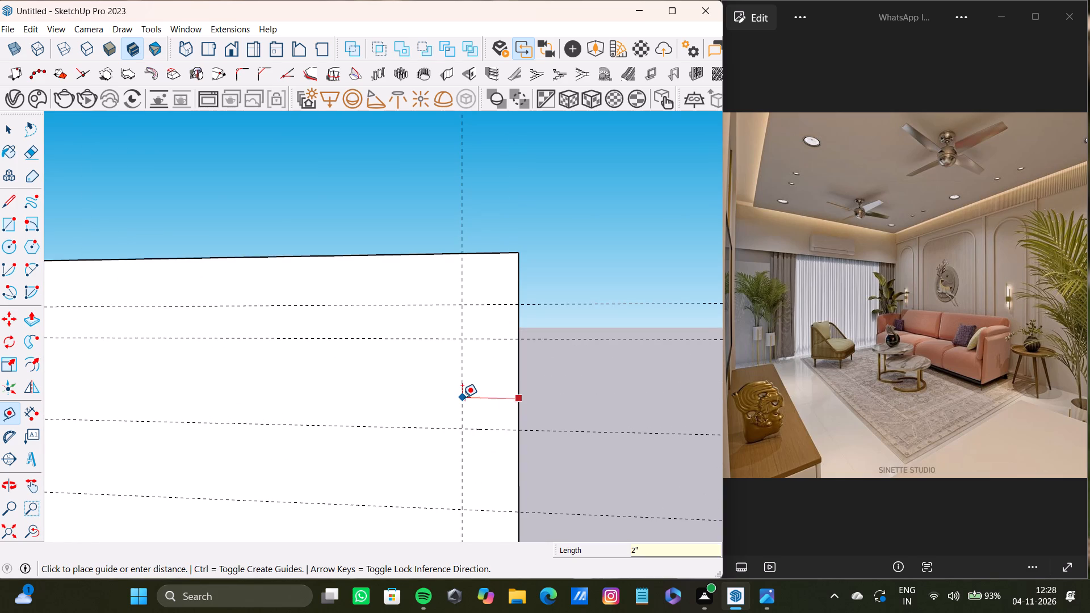
key("Return")
Examine the guide layout along the wall and the fluted cove band and wall mouldings in the reference photo.
scroll(444, 392, "down", 7)
middle_click_drag(431, 389, 739, 402, "shift")
scroll(326, 350, "up", 4)
scroll(296, 375, "down", 6)
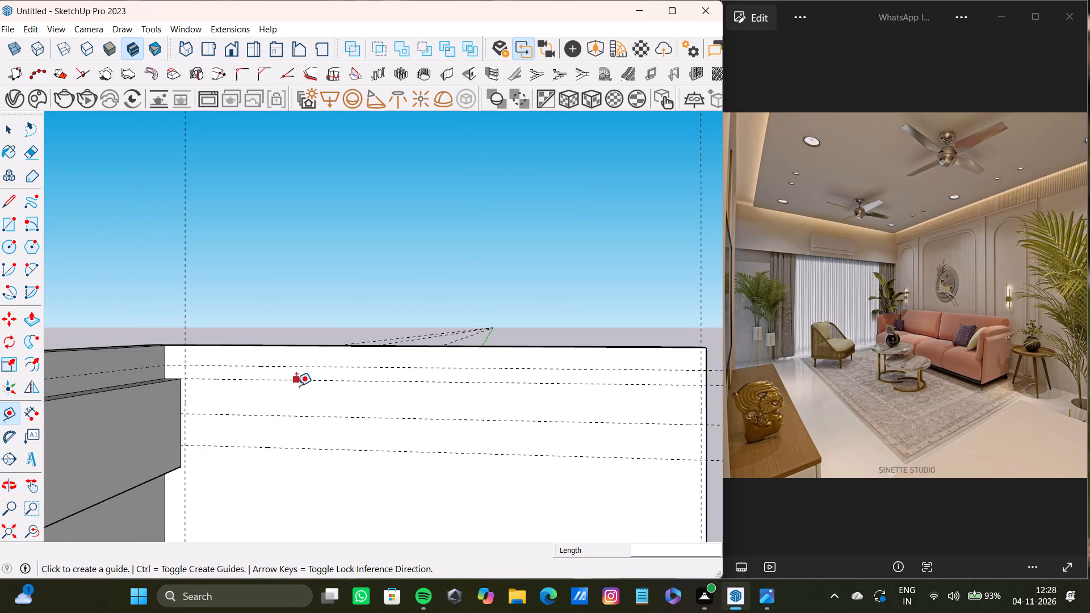
middle_click_drag(299, 387, 306, 383)
scroll(1019, 263, "up", 14)
middle_click_drag(970, 152, 998, 266)
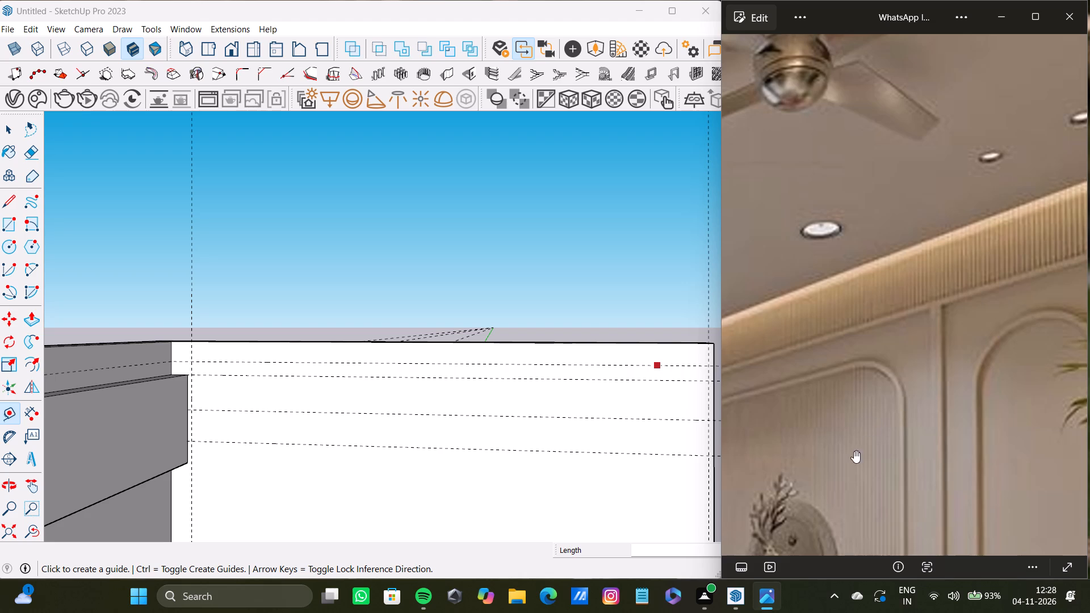
scroll(845, 414, "down", 14)
middle_click_drag(845, 398, 884, 403)
scroll(209, 396, "up", 4)
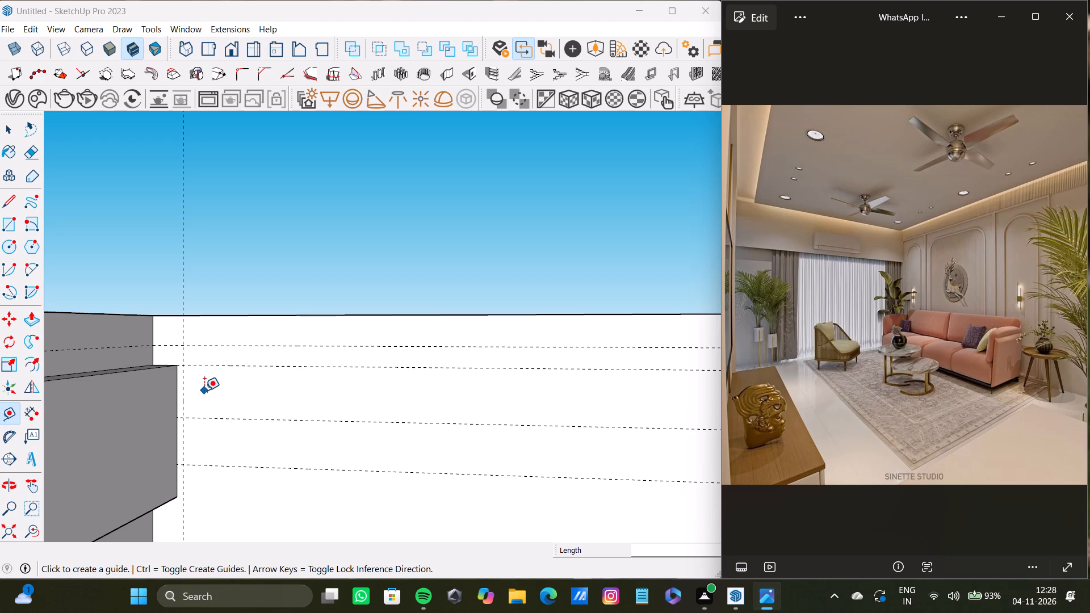
Draw a narrow upright rectangle 1' 3 13/16" tall between the two horizontal guides, starting at the vertical guide beside the box.
scroll(171, 386, "up", 12)
key("r")
scroll(194, 373, "up", 2)
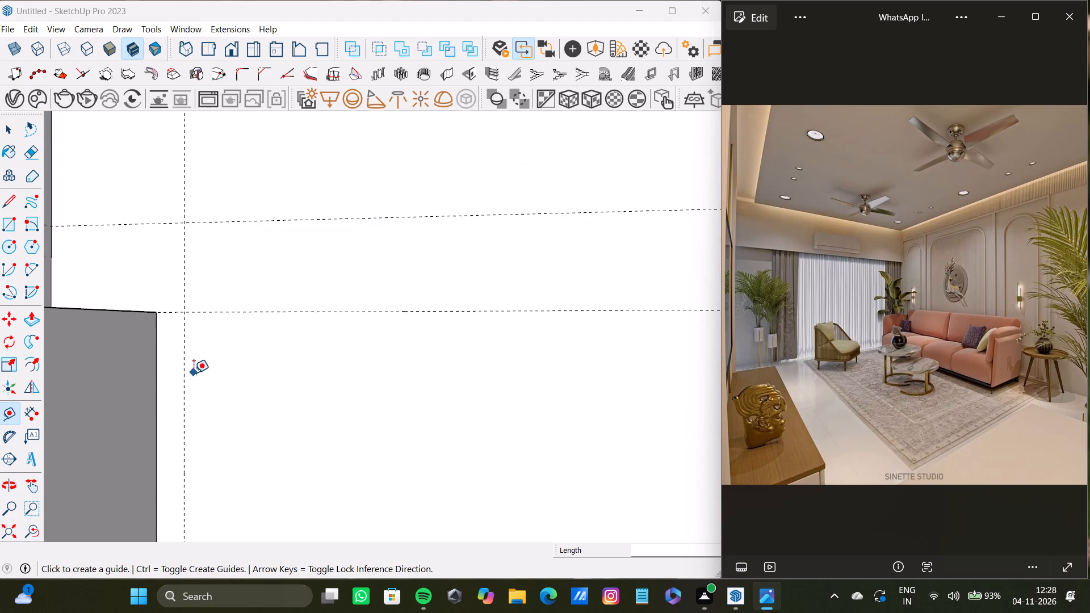
scroll(194, 373, "up", 4)
left_click(181, 300)
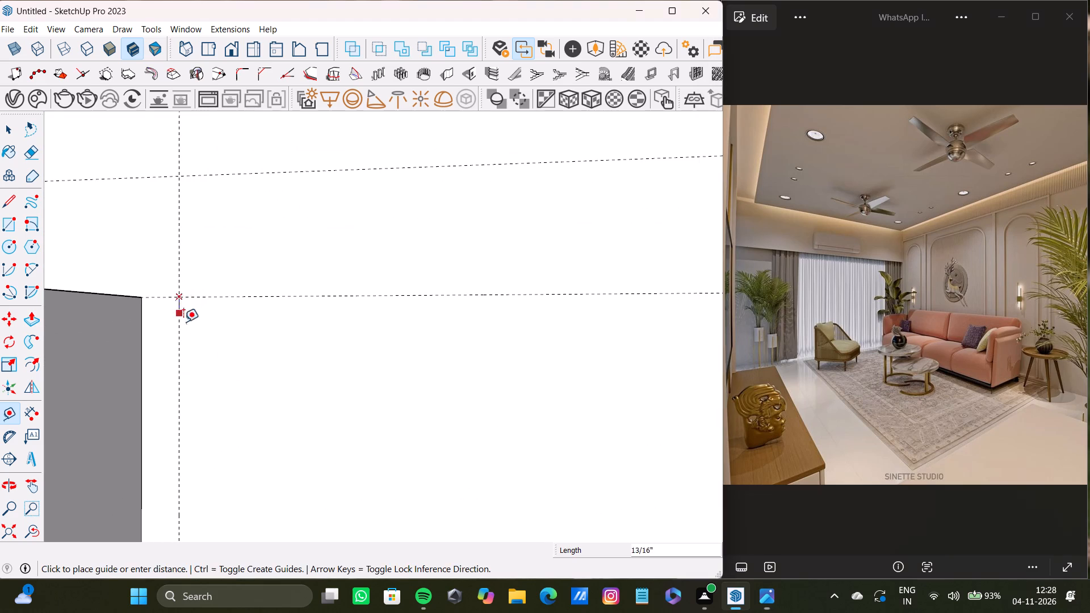
scroll(238, 403, "down", 3)
middle_click_drag(237, 445, 232, 369, "shift")
key("space")
key("r")
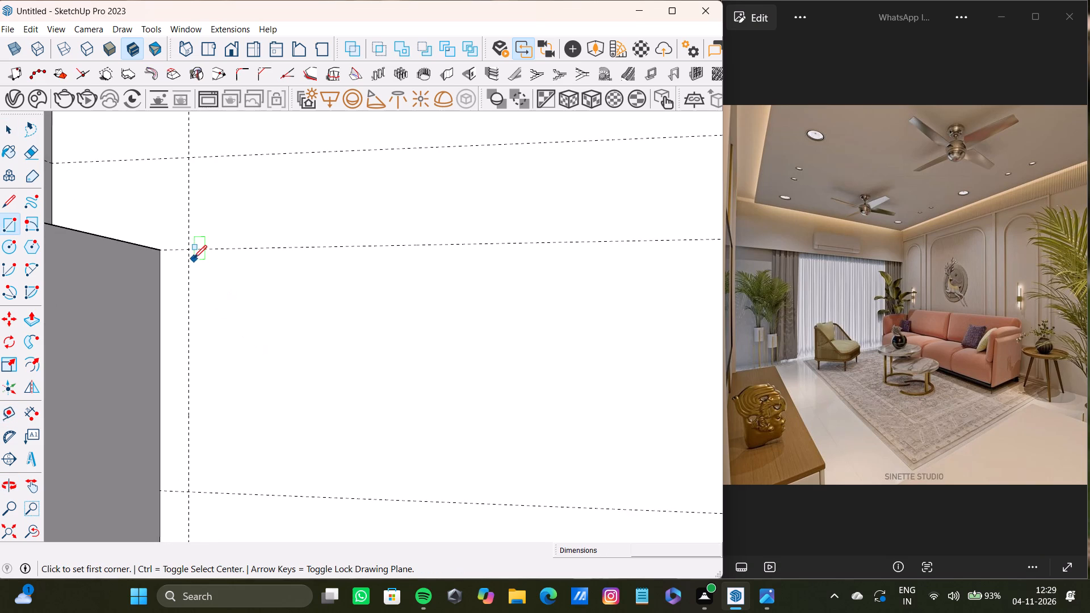
left_click(188, 249)
scroll(234, 388, "down", 3)
middle_click_drag(242, 410, 240, 419, "shift")
scroll(228, 450, "up", 3)
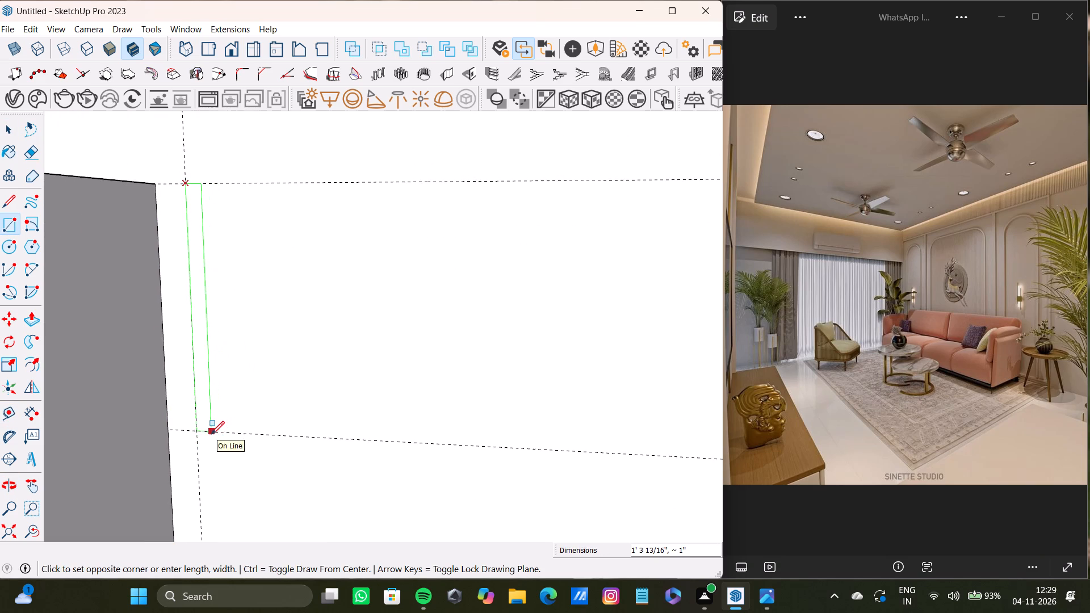
left_click(240, 435)
scroll(238, 433, "down", 5)
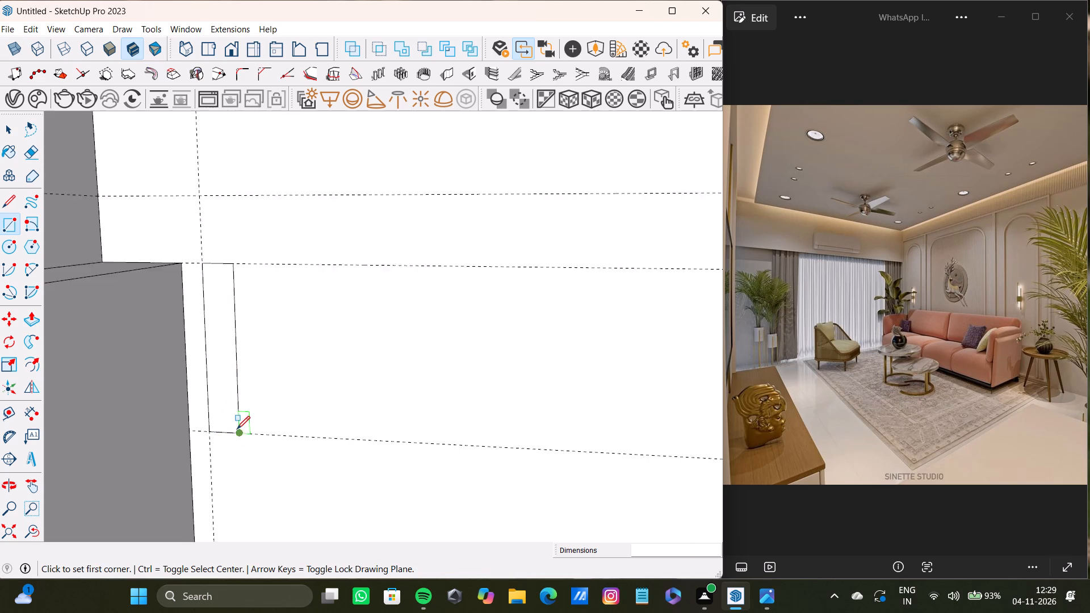
Extrude the narrow rectangle about 15/16" out from the wall, and pull its front face slightly further.
scroll(237, 429, "down", 17)
middle_click_drag(329, 449, 267, 401)
scroll(251, 405, "up", 6)
key("space")
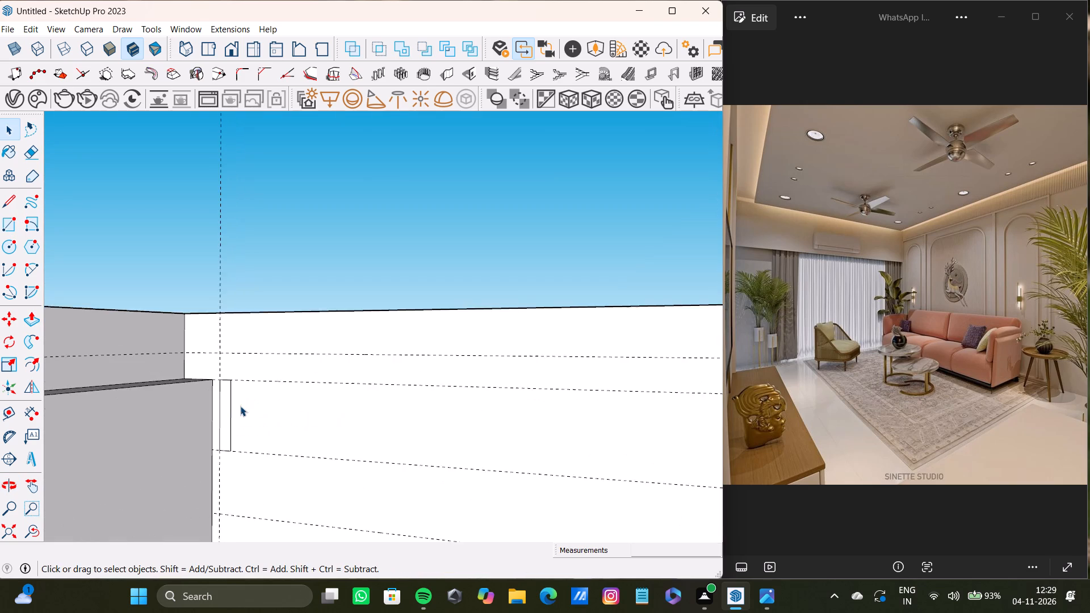
scroll(240, 406, "up", 15)
left_click(233, 388)
key("p")
left_click_drag(233, 388, 233, 388)
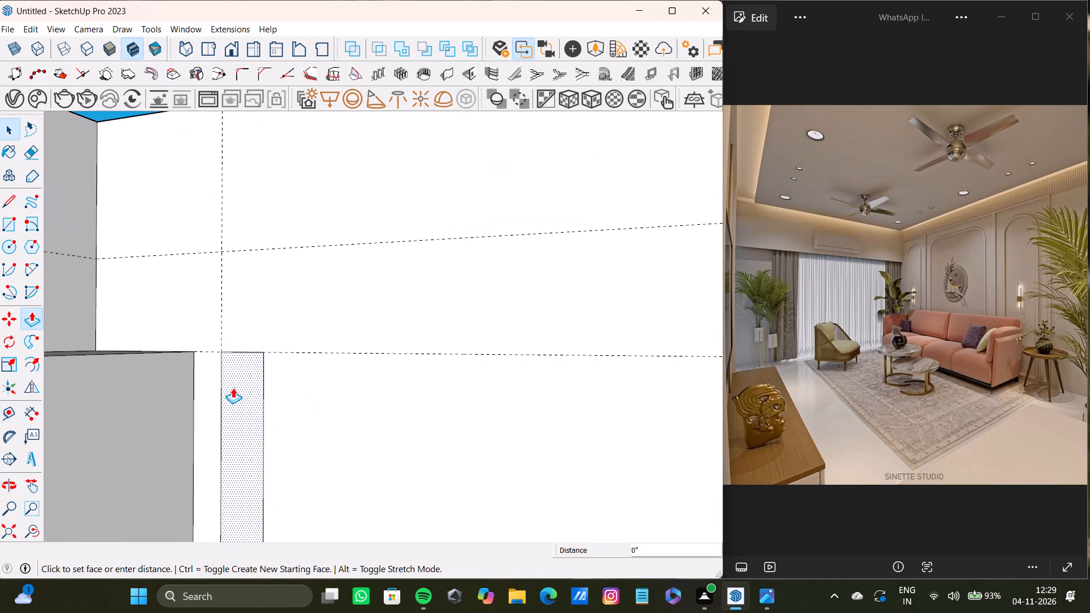
left_click_drag(233, 388, 224, 389)
scroll(224, 389, "down", 4)
middle_click_drag(227, 388, 218, 489)
scroll(231, 334, "up", 4)
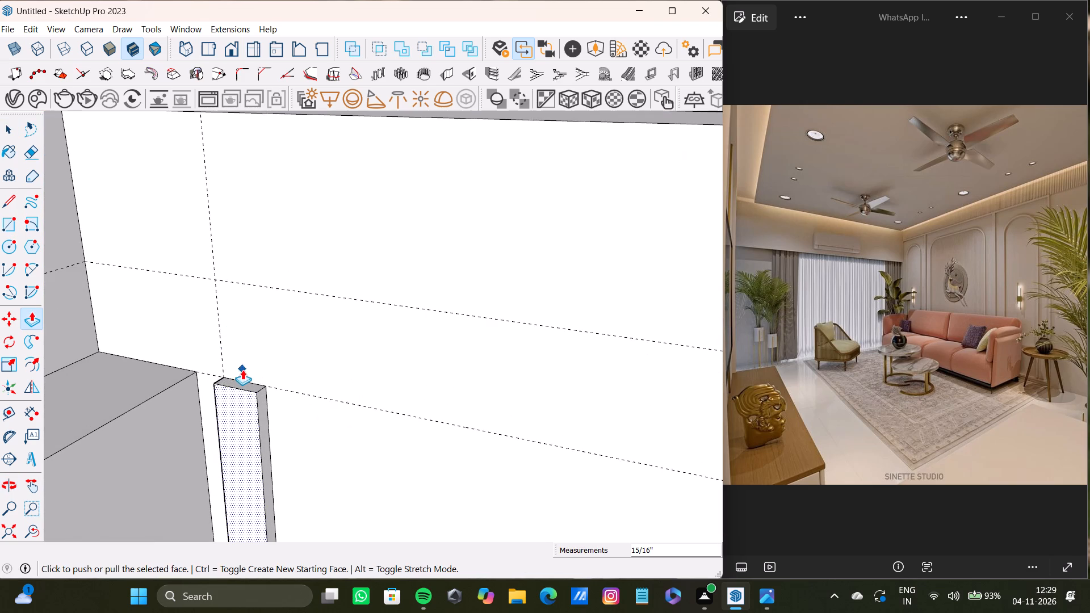
scroll(262, 419, "up", 1)
middle_click_drag(262, 419, 278, 429)
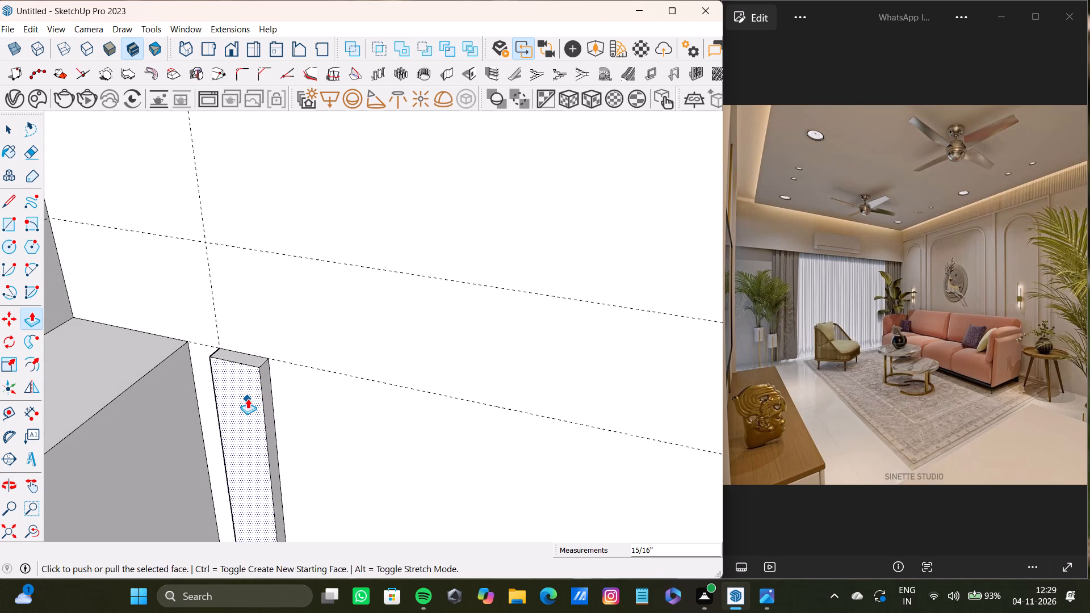
left_click_drag(248, 398, 241, 397)
key("space")
Repeat the last small pull on the front face of the narrow strip.
double_click(249, 386, "shift")
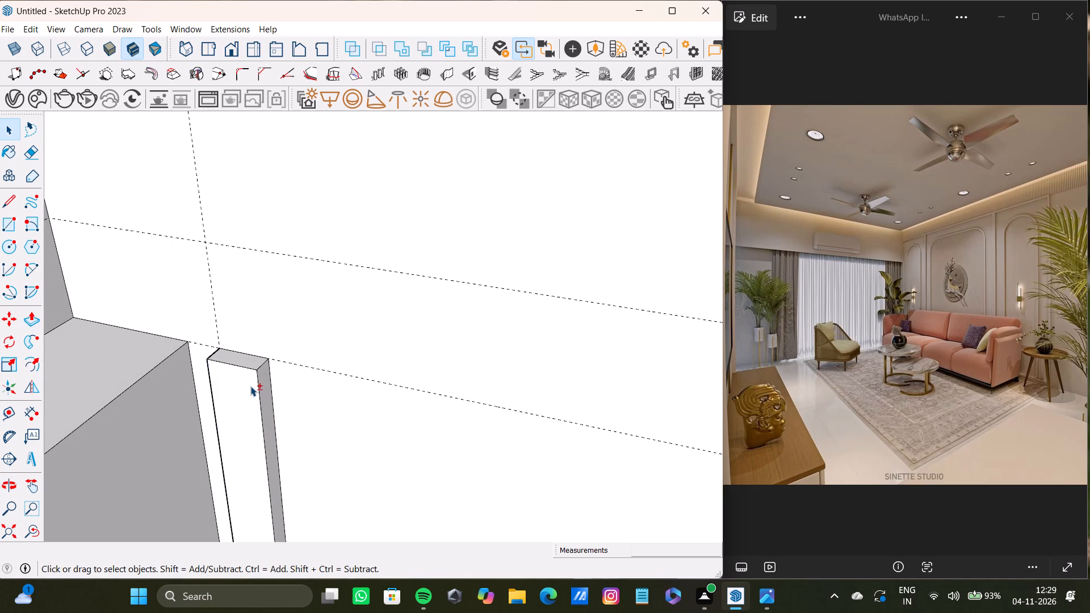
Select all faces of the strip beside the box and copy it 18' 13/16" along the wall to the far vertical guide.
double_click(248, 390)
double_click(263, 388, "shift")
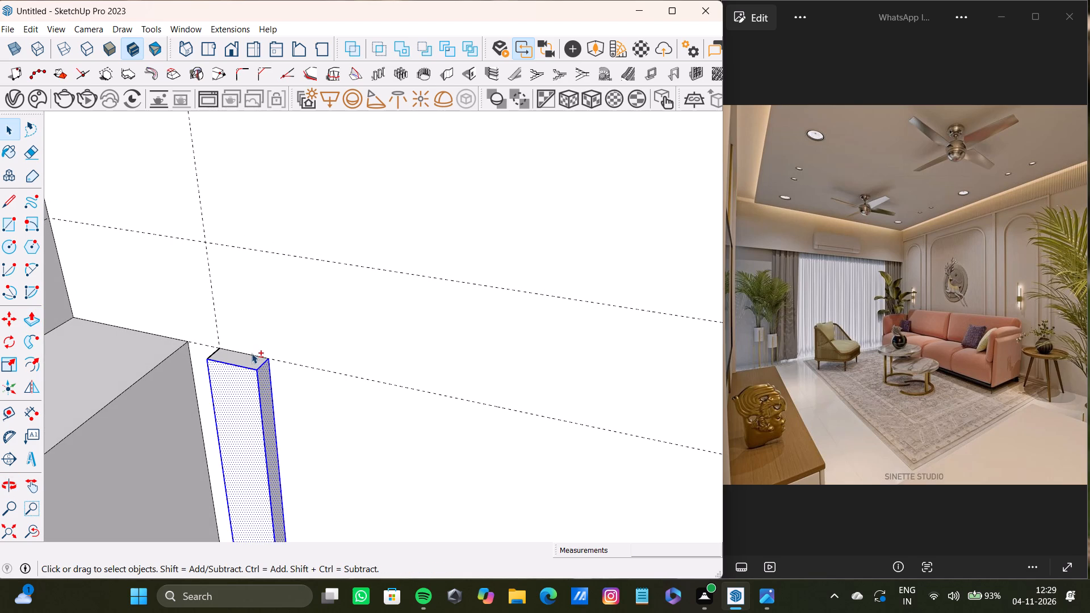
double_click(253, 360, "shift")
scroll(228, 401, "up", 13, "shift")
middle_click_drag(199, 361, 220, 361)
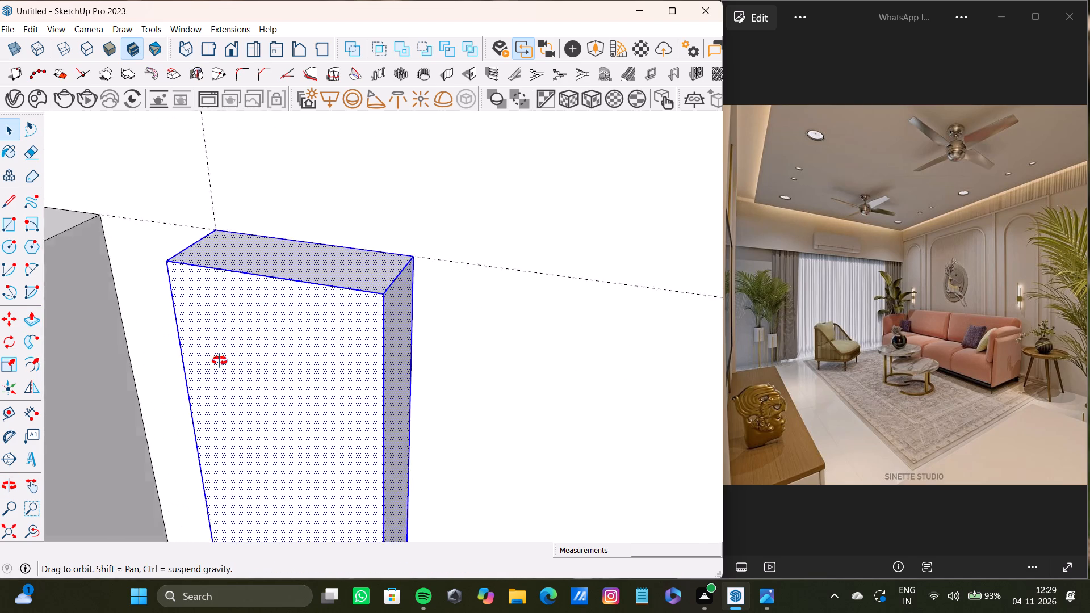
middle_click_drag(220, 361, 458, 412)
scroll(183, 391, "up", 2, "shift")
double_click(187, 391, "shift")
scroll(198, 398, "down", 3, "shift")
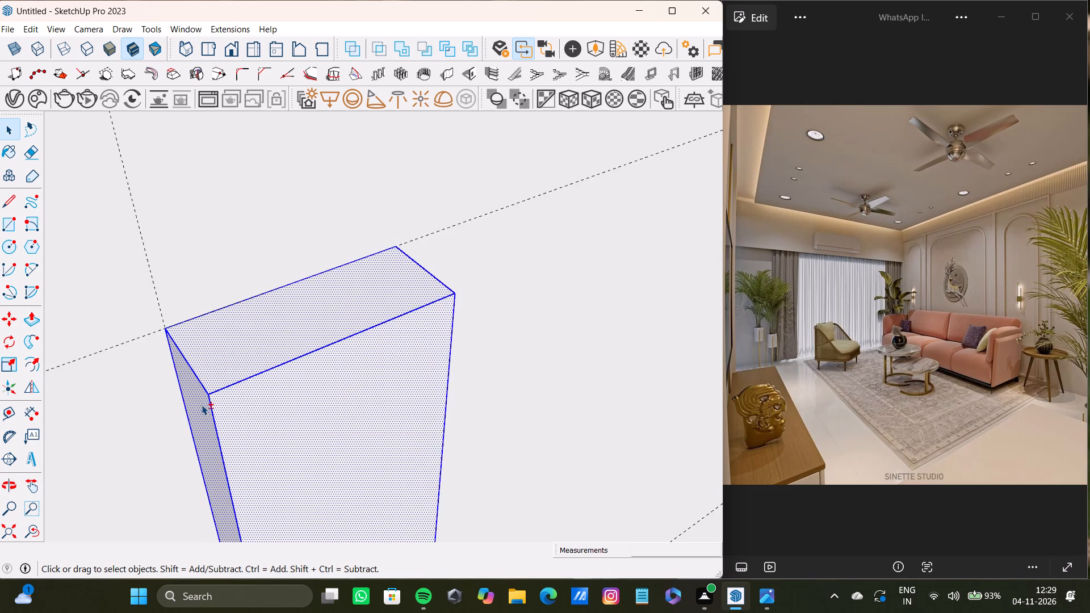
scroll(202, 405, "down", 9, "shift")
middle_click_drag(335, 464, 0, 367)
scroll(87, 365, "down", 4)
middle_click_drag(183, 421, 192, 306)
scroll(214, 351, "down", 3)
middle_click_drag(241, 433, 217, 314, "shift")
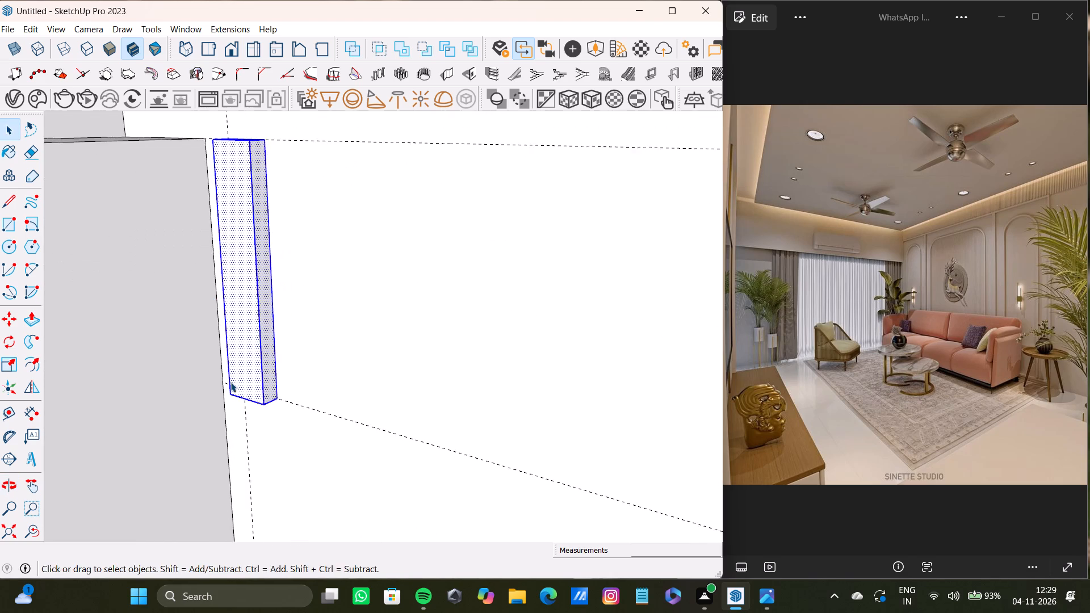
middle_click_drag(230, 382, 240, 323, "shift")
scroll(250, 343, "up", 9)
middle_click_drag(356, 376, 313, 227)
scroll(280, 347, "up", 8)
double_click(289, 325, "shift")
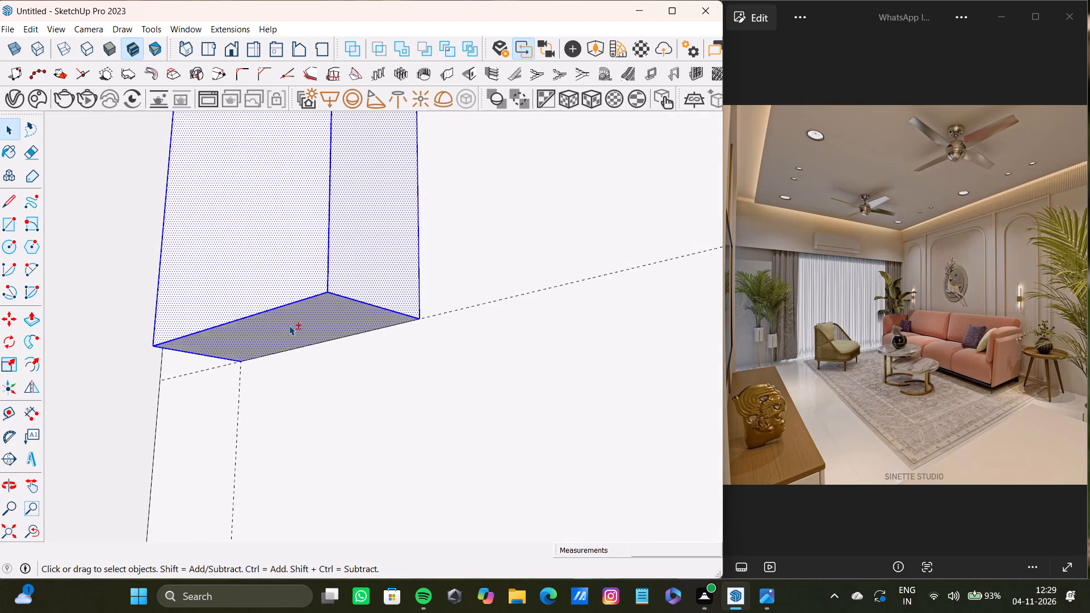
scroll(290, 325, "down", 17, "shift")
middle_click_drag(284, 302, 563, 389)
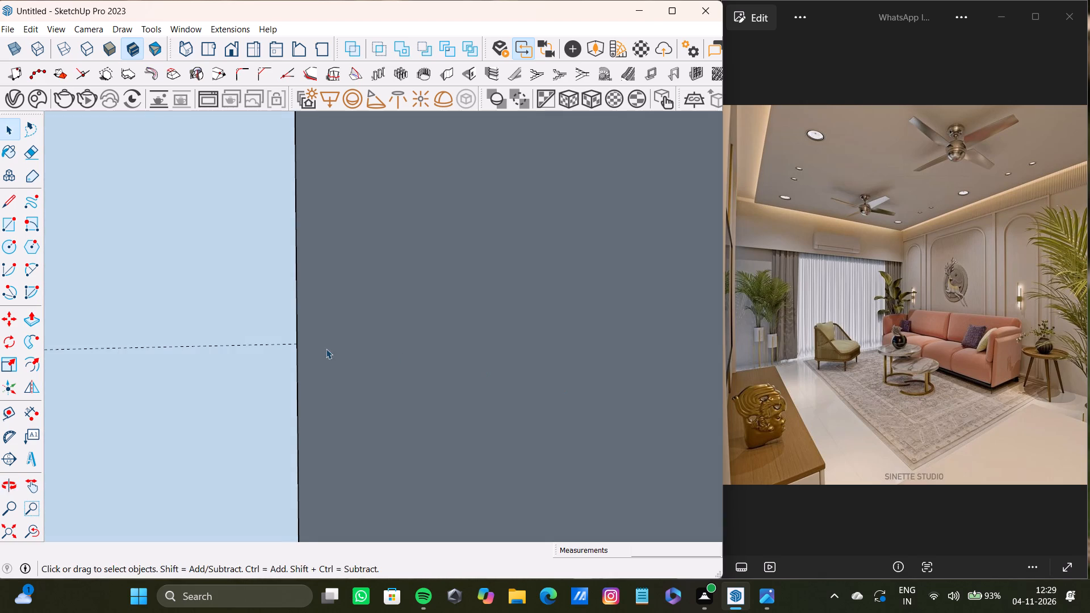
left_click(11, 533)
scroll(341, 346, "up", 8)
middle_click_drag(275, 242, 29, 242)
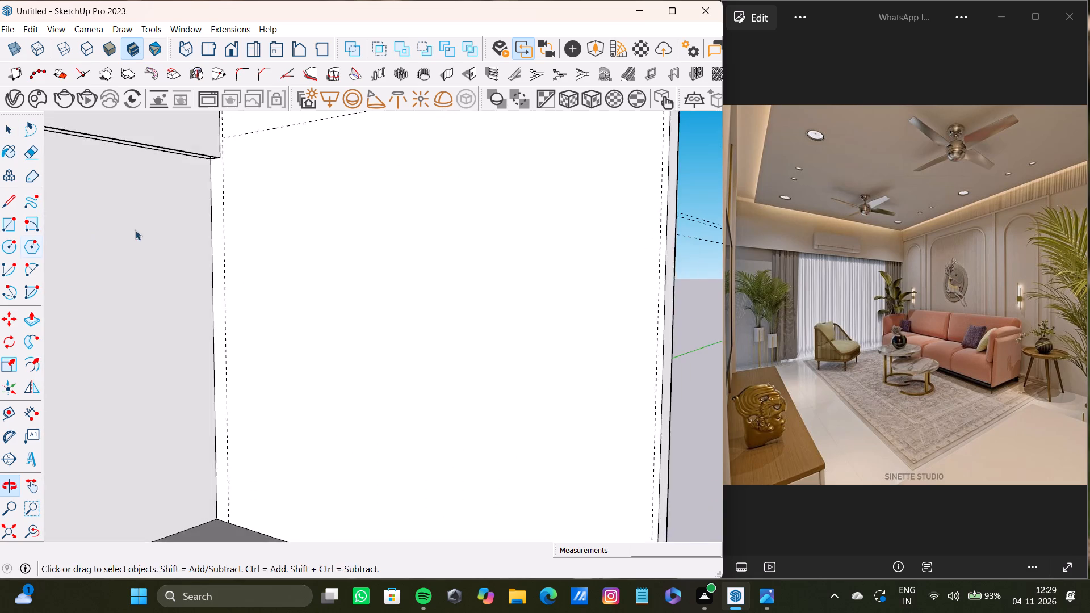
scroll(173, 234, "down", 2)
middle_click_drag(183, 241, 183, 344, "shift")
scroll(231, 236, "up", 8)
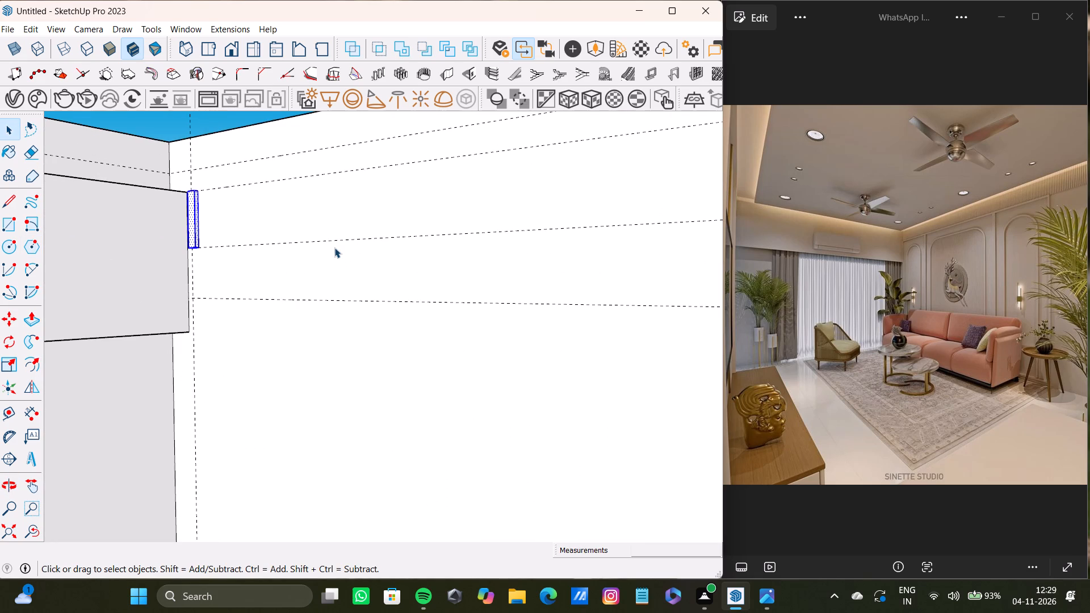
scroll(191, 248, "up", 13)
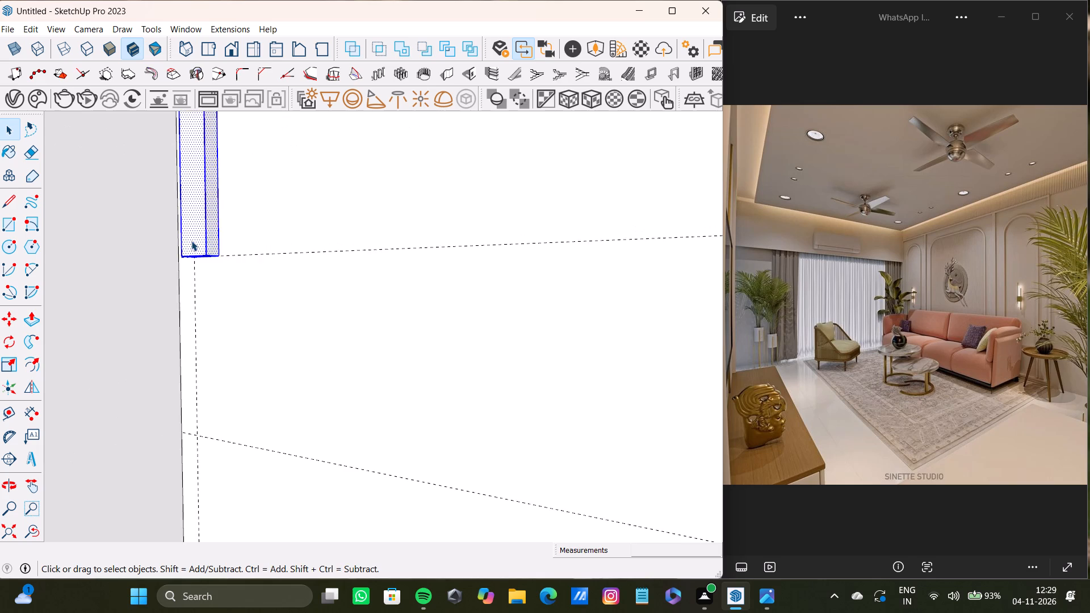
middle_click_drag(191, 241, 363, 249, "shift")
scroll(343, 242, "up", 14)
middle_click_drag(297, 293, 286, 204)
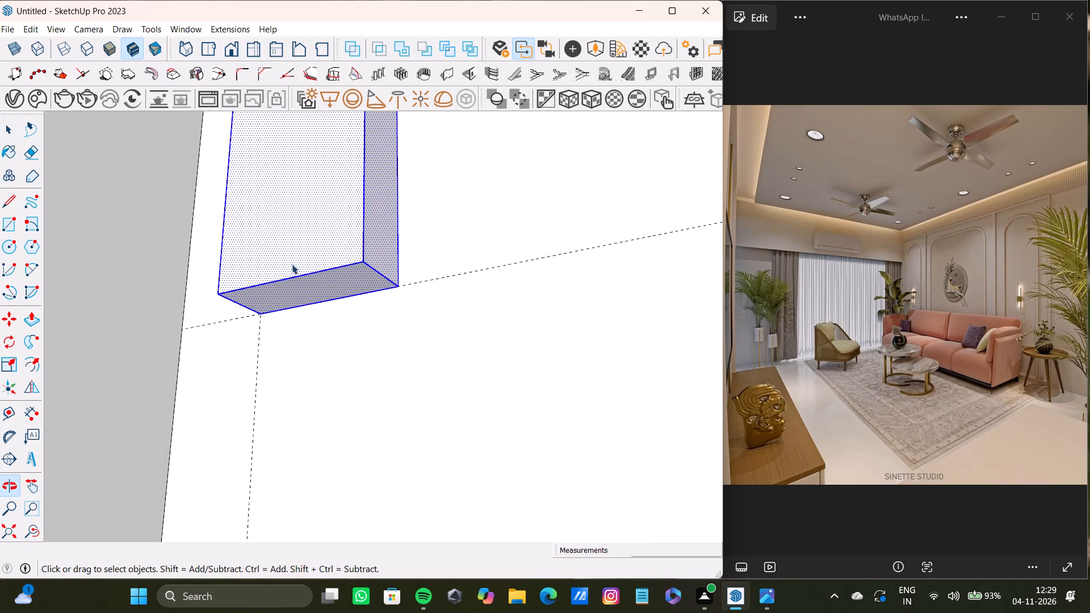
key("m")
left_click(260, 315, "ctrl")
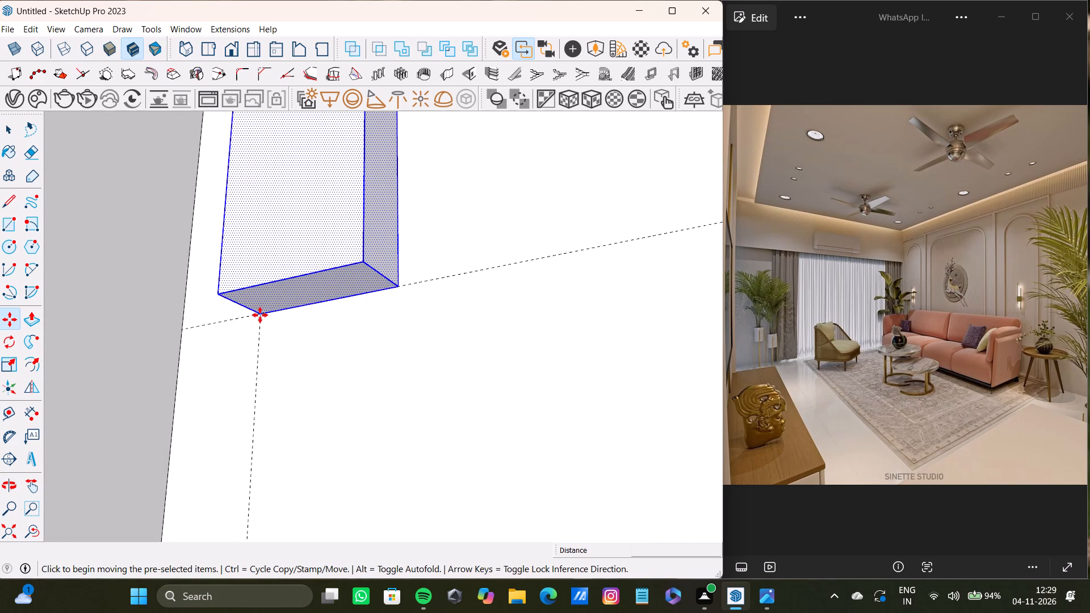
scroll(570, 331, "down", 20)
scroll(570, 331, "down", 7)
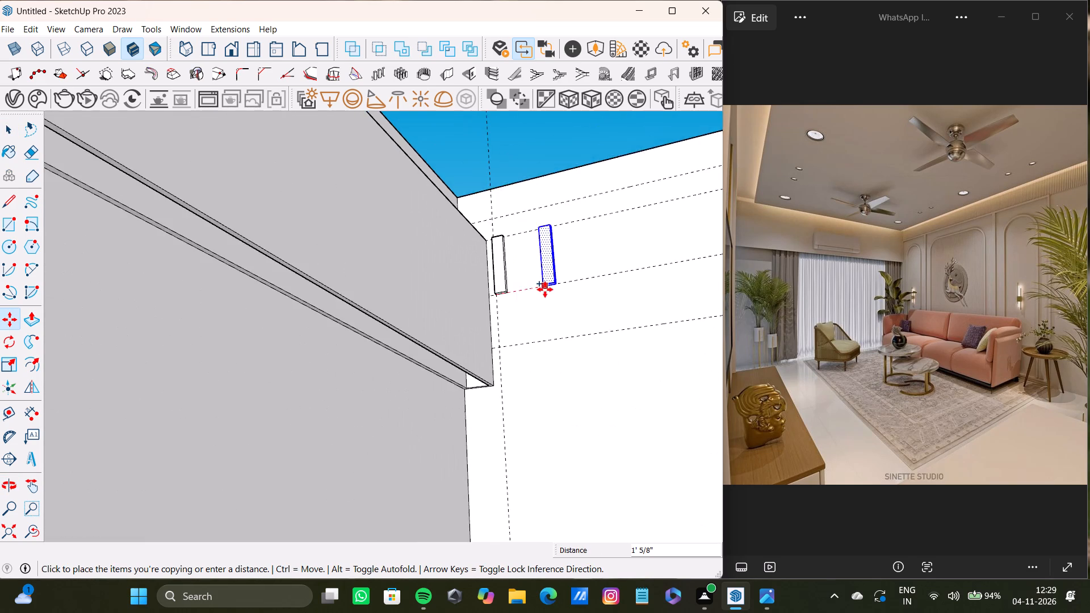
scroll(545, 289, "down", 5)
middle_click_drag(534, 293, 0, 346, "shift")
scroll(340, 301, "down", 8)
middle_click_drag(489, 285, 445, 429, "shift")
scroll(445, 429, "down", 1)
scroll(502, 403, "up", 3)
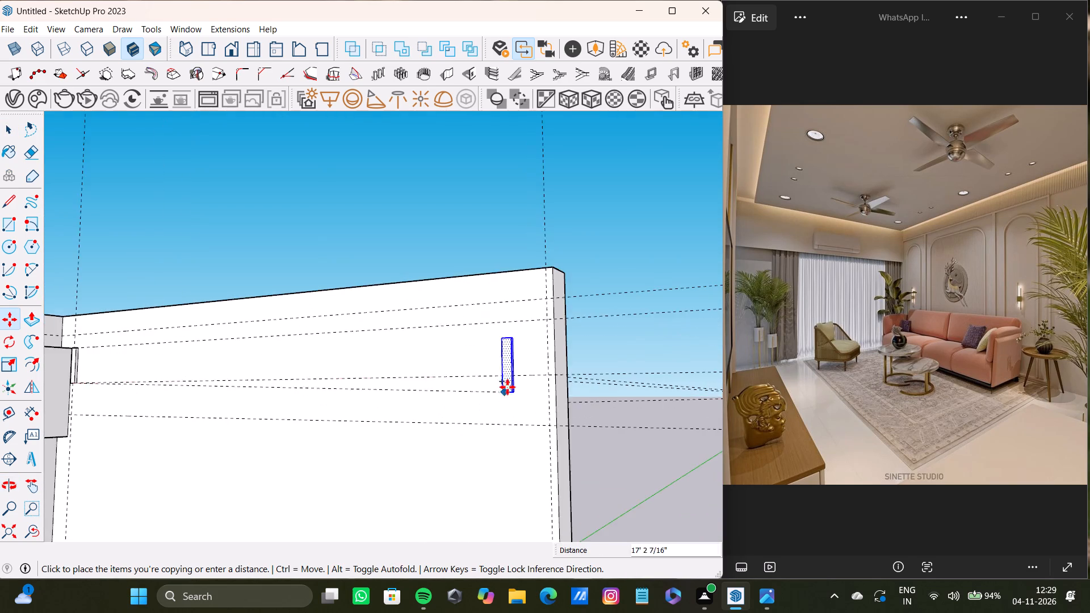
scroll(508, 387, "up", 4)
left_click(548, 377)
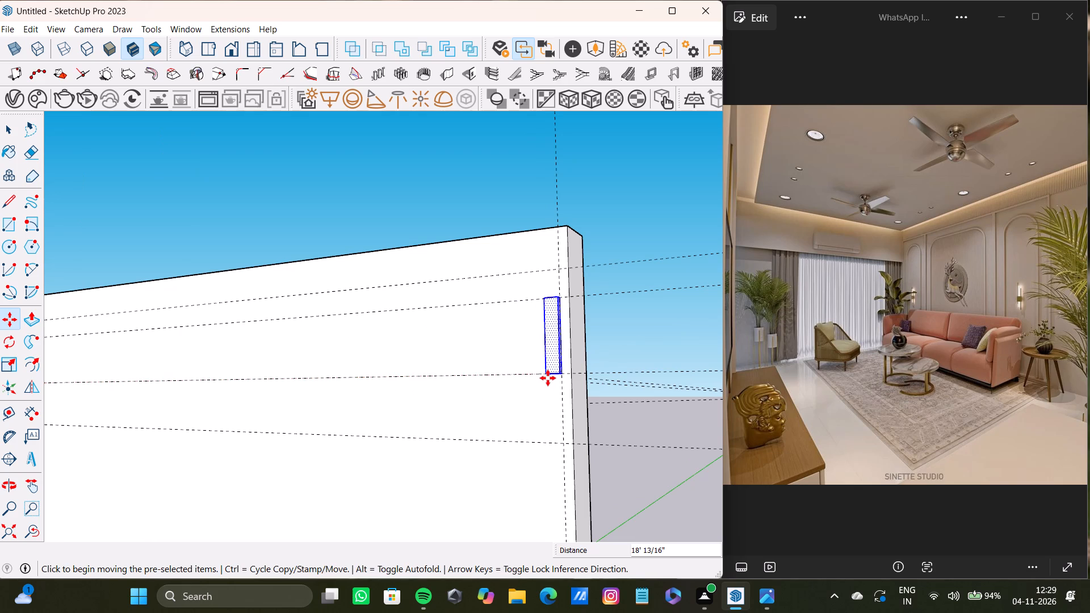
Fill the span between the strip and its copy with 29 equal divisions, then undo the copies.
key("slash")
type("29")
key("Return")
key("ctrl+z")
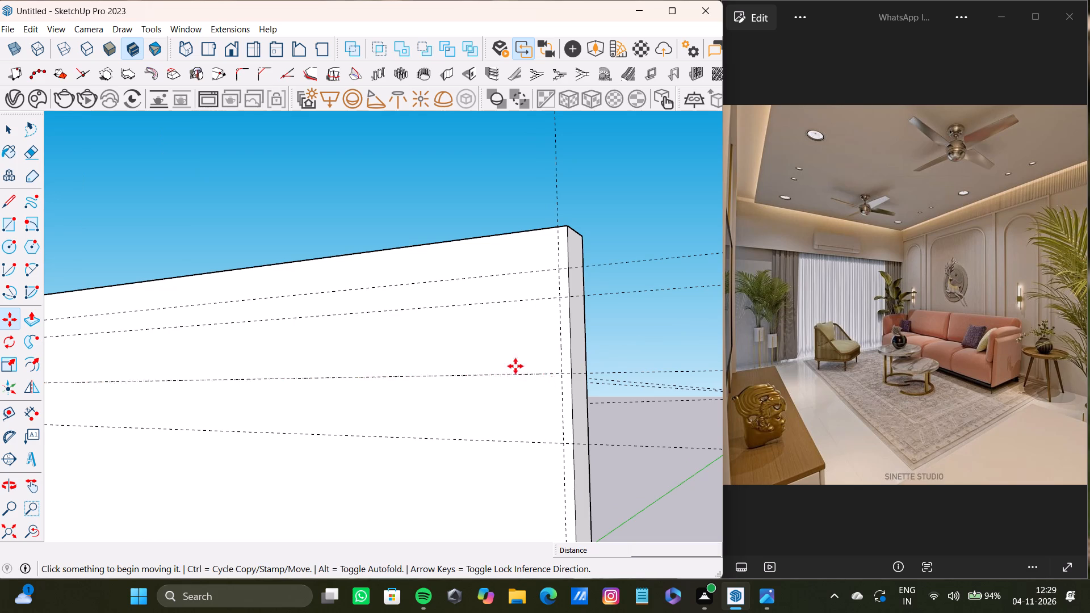
Reselect the whole strip beside the box and copy it 18' 13/16" along the upper guide to the far vertical guide.
scroll(296, 355, "down", 6)
middle_click_drag(298, 350, 395, 346, "shift")
scroll(118, 346, "up", 16)
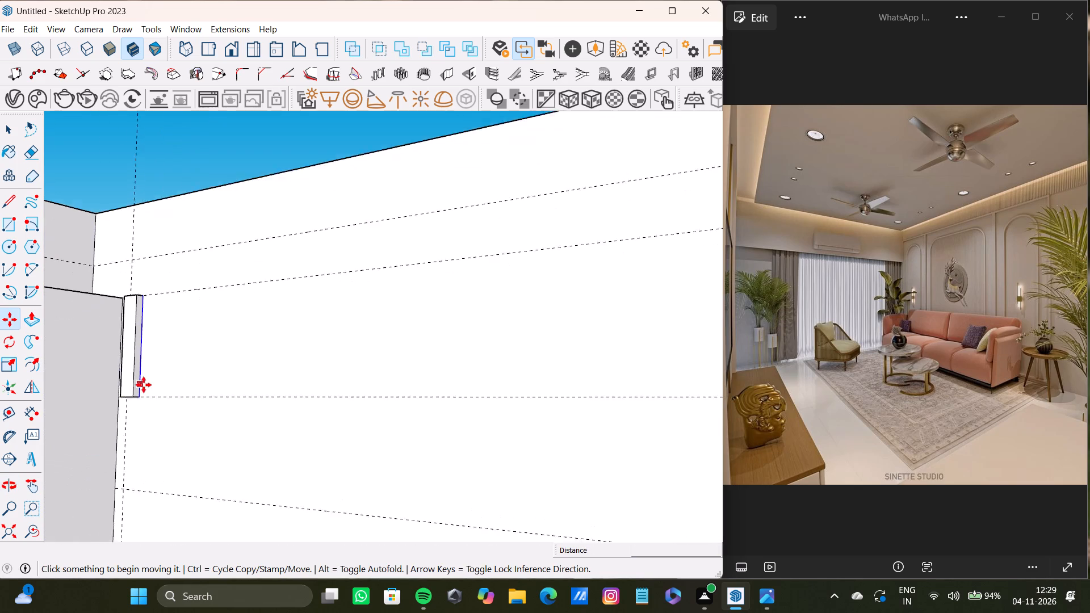
scroll(144, 385, "up", 3)
key("space")
double_click(123, 385, "shift")
double_click(130, 385, "shift")
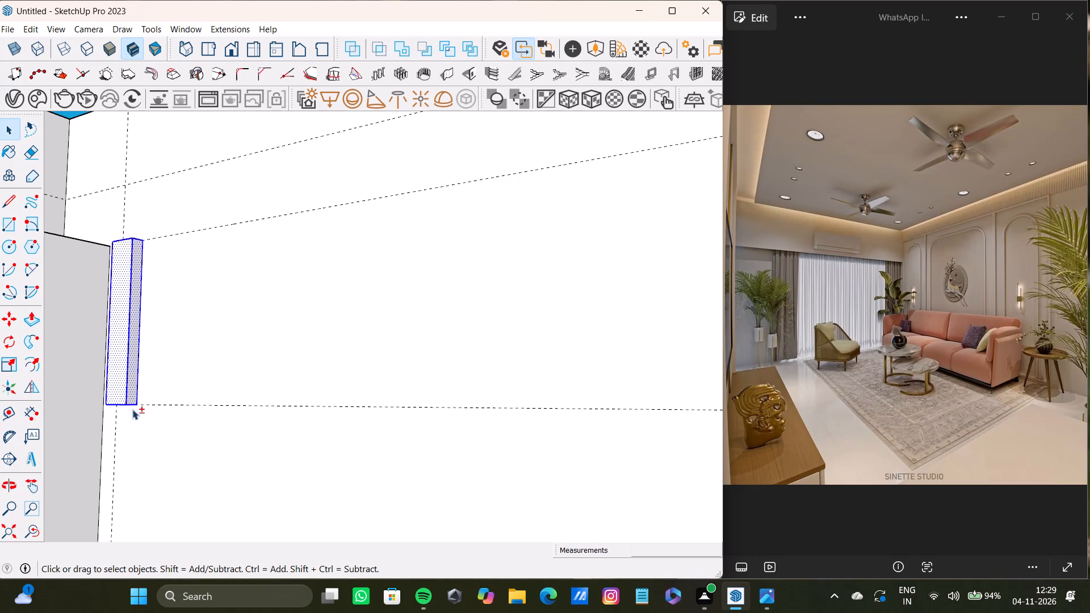
scroll(132, 409, "up", 8, "shift")
middle_click_drag(122, 394, 118, 303)
scroll(100, 361, "up", 4)
double_click(112, 410, "shift")
scroll(112, 370, "down", 2)
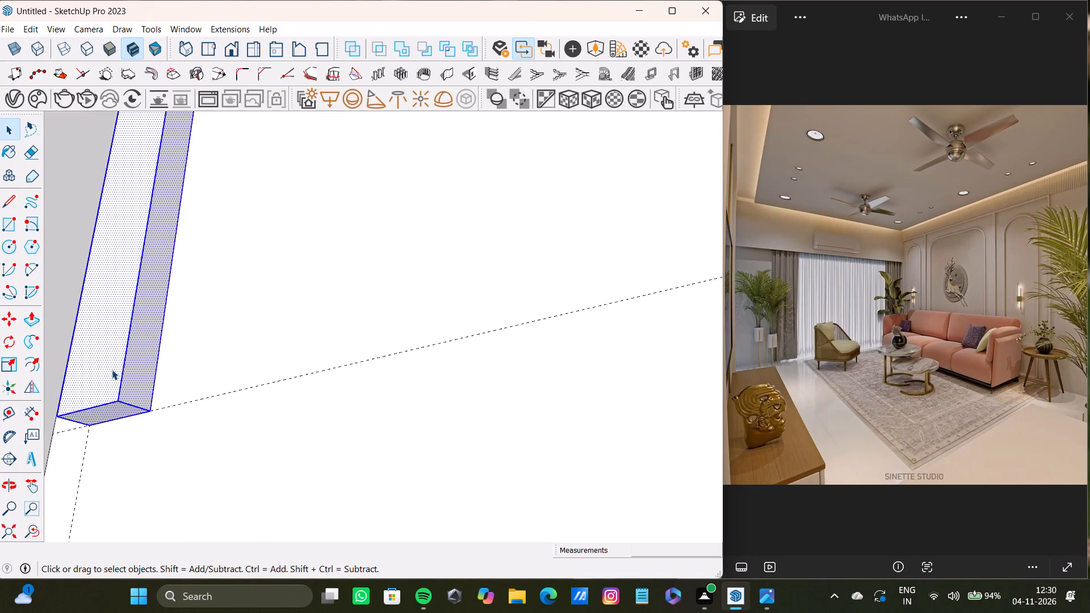
scroll(112, 370, "down", 1)
middle_click_drag(115, 309, 167, 457)
scroll(136, 393, "down", 4)
middle_click_drag(76, 252, 260, 494, "shift")
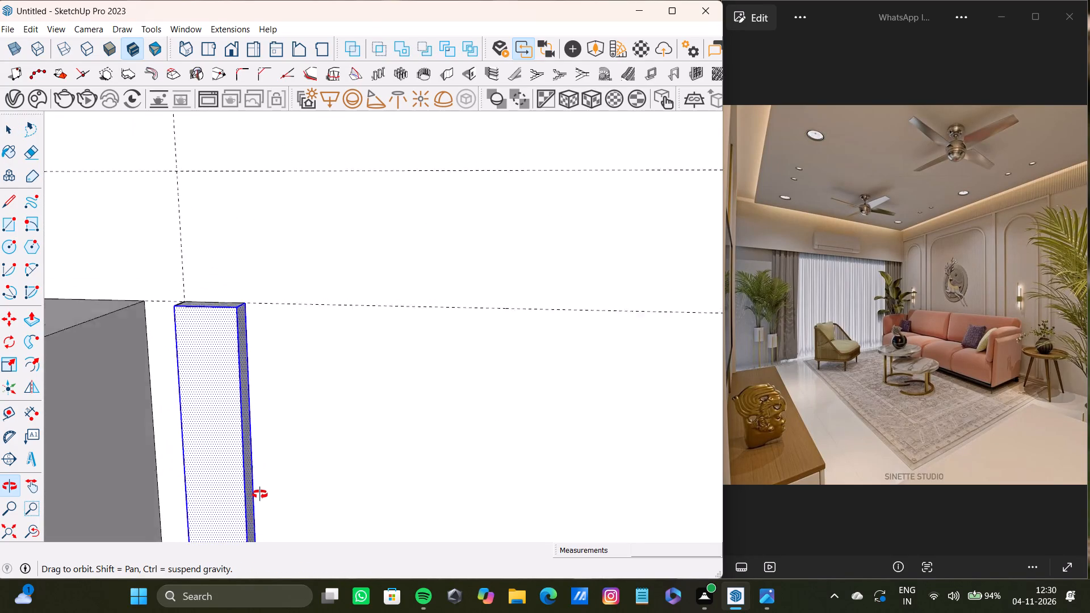
middle_click_drag(260, 494, 267, 507, "shift")
scroll(248, 373, "up", 4, "shift")
middle_click_drag(219, 324, 205, 414)
scroll(208, 343, "up", 3, "shift")
double_click(211, 270, "shift")
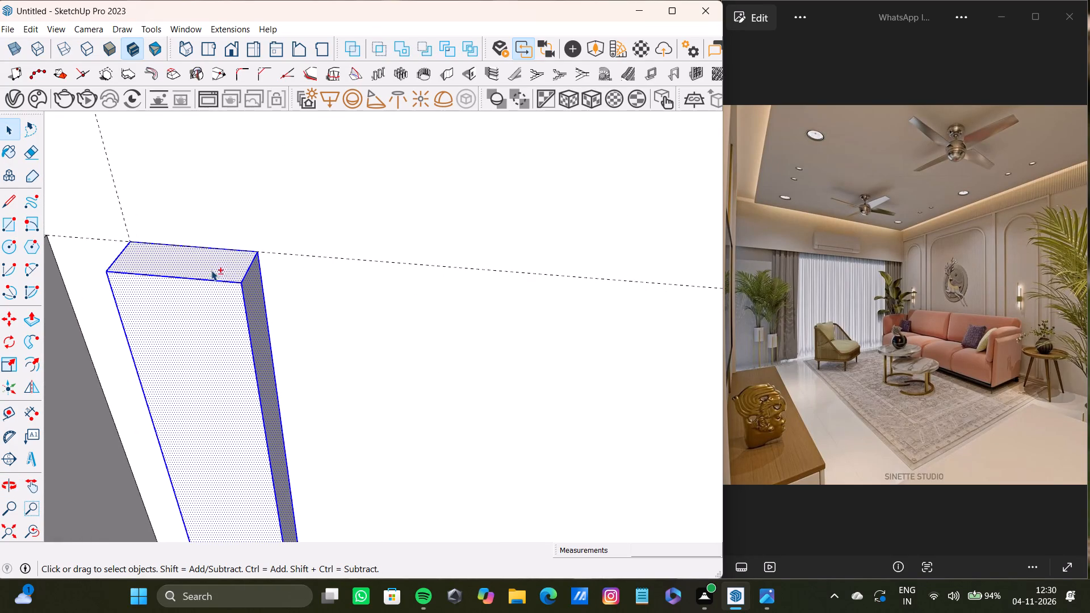
middle_click_drag(49, 357, 467, 447, "shift")
scroll(244, 390, "up", 4, "shift")
middle_click_drag(244, 390, 280, 382, "shift")
double_click(406, 409, "shift")
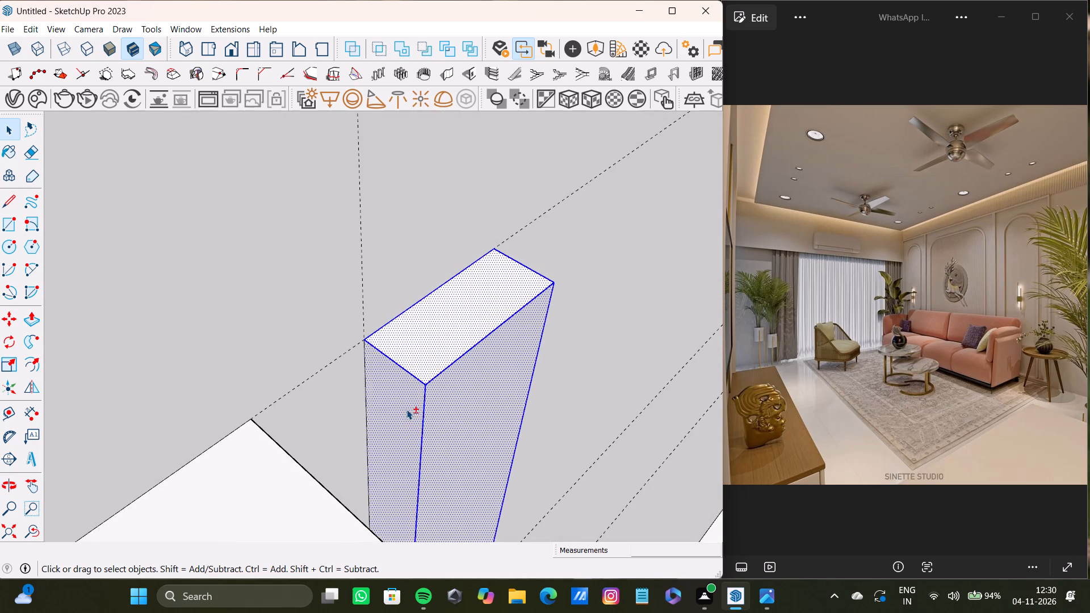
scroll(406, 409, "down", 9, "shift")
middle_click_drag(410, 413, 204, 448)
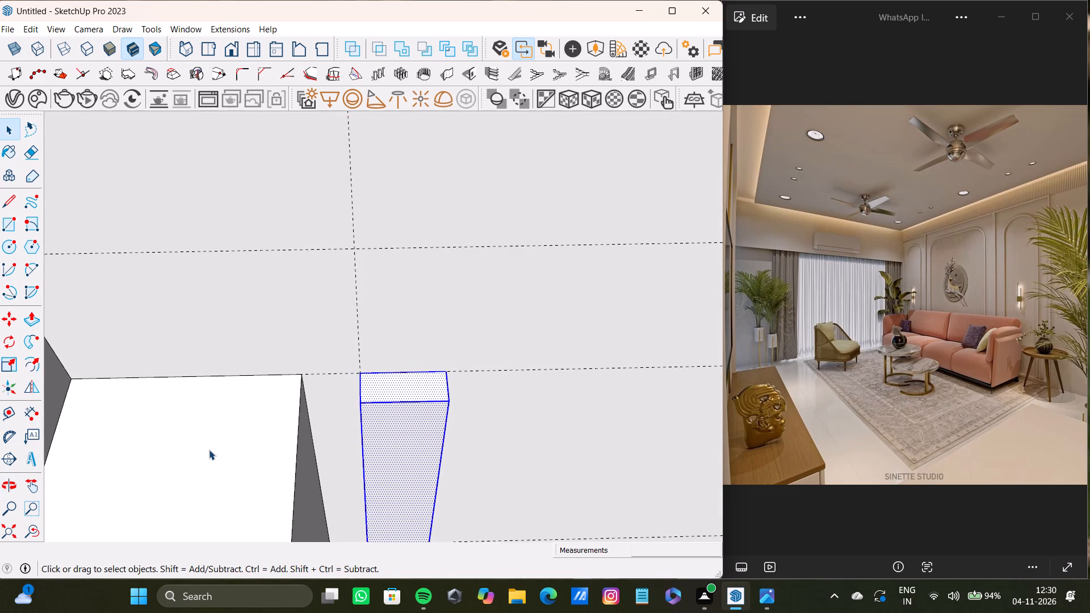
key("m")
scroll(337, 410, "up", 6)
left_click(371, 361, "ctrl")
scroll(513, 392, "down", 10)
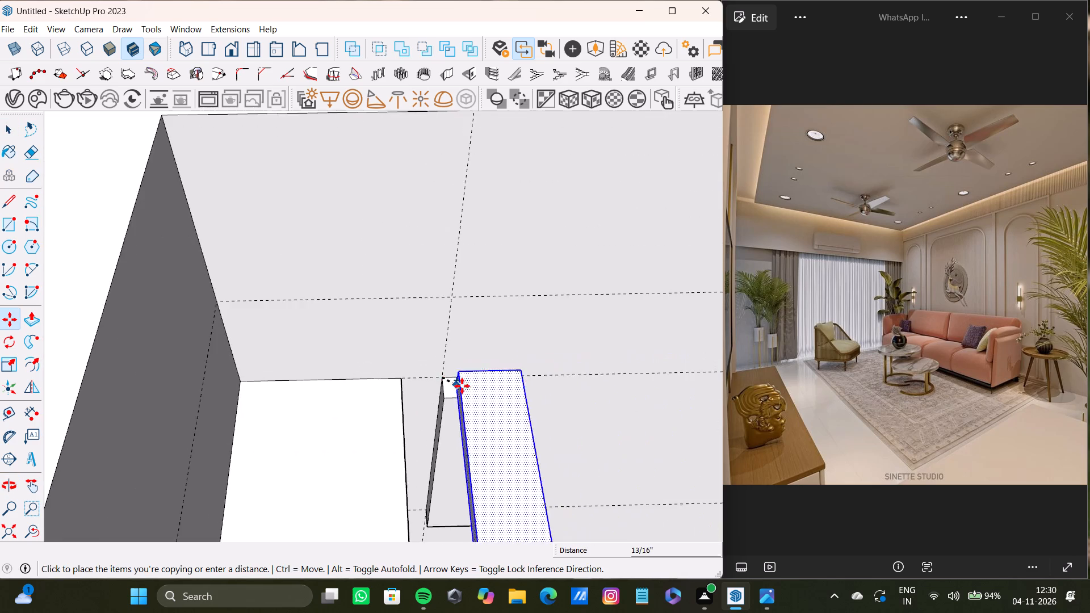
scroll(462, 386, "down", 1)
middle_click_drag(536, 400, 0, 371, "shift")
scroll(294, 360, "down", 12)
middle_click_drag(405, 358, 0, 372, "shift")
scroll(256, 387, "down", 7)
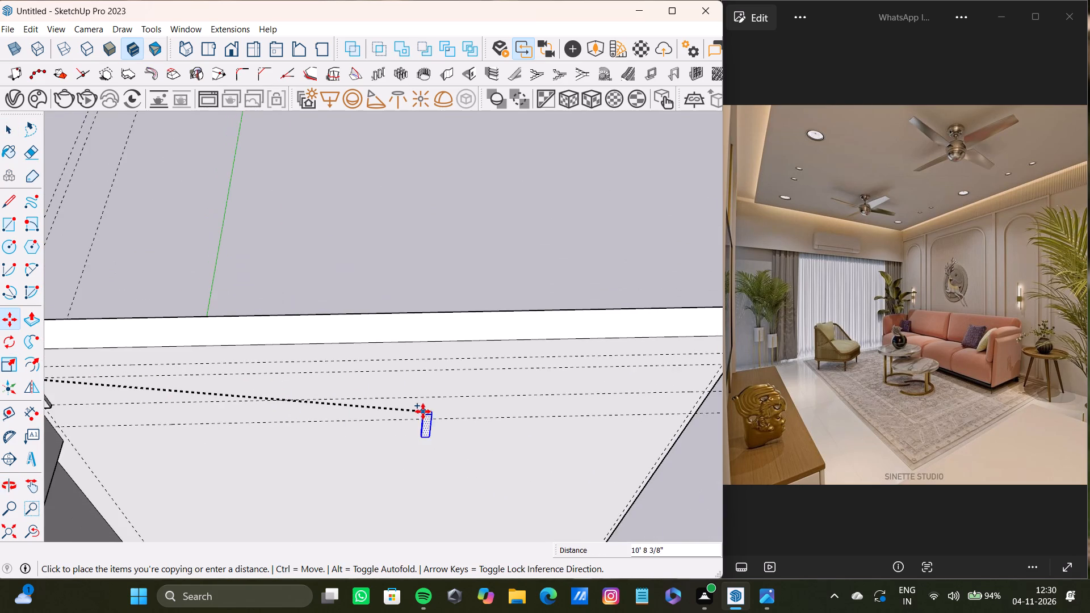
middle_click_drag(420, 413, 215, 415, "shift")
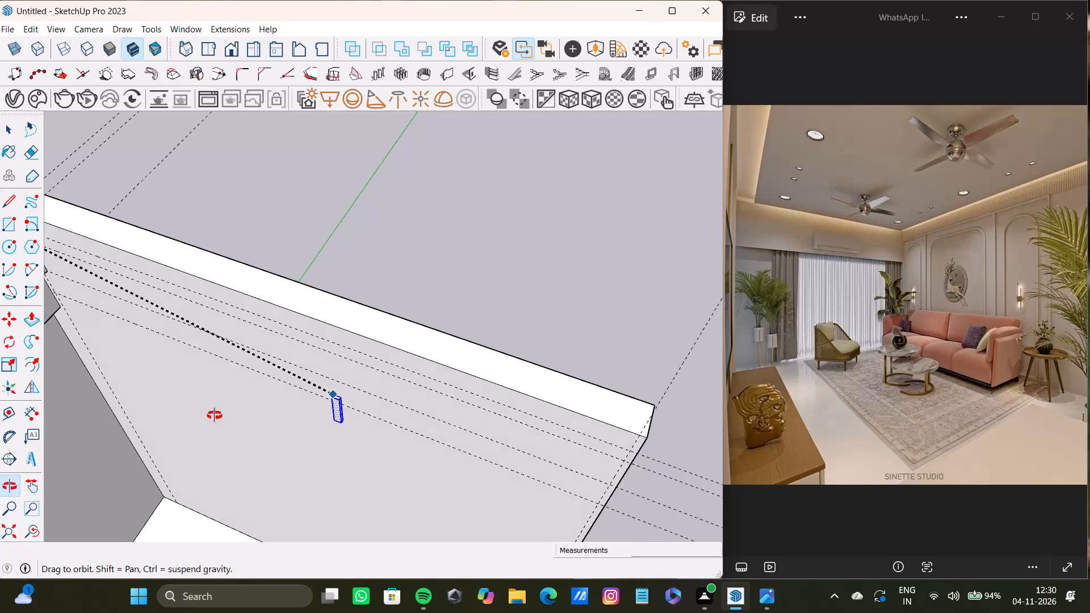
middle_click_drag(215, 415, 238, 383, "shift")
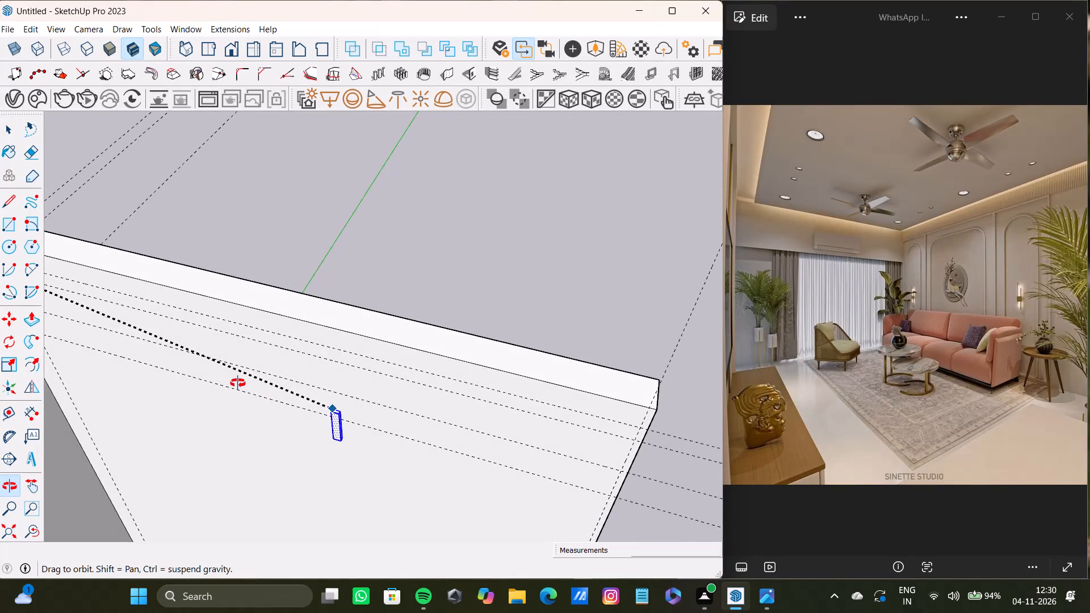
middle_click_drag(238, 383, 238, 383, "shift")
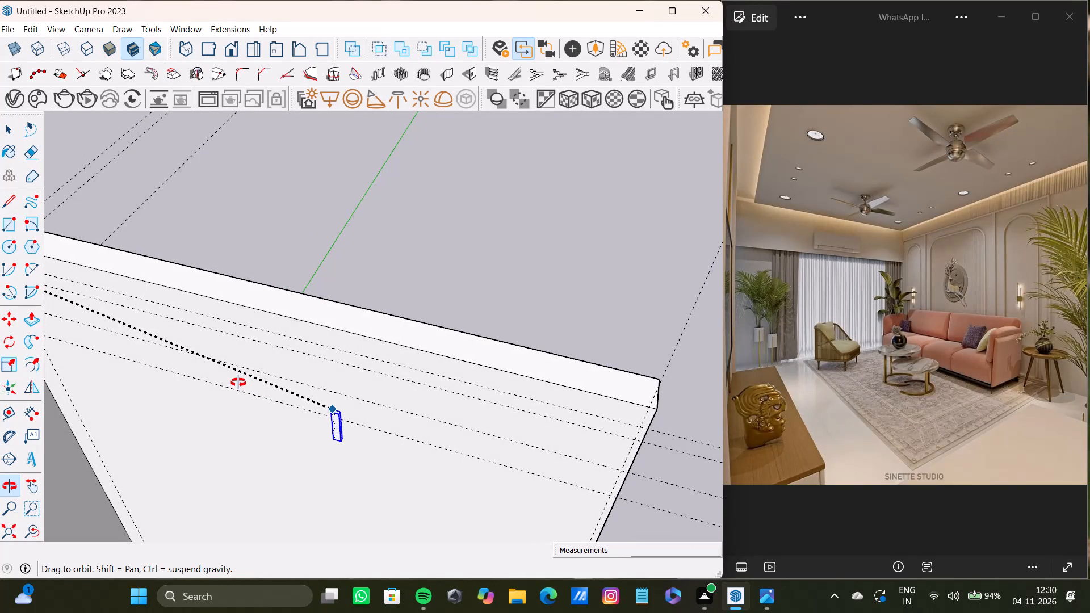
middle_click_drag(238, 383, 240, 382, "shift")
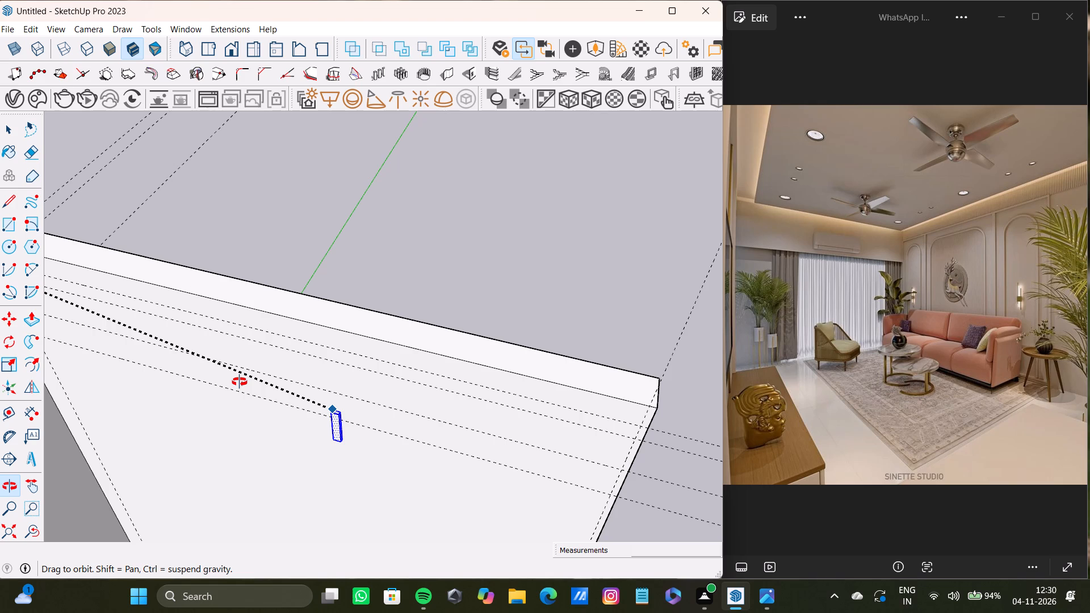
middle_click_drag(240, 382, 240, 380, "shift")
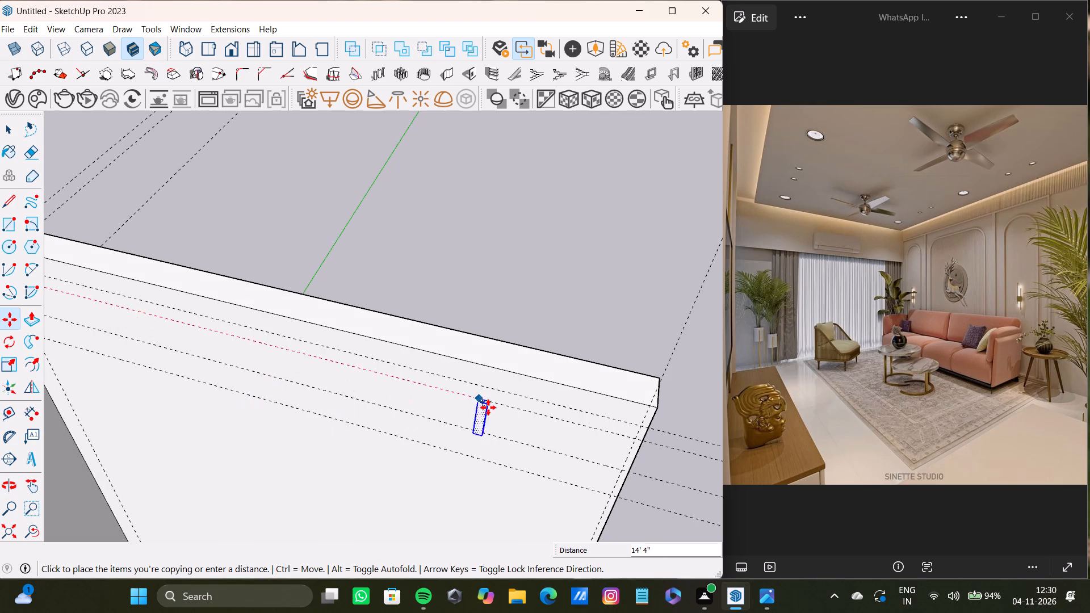
scroll(497, 408, "up", 7)
scroll(560, 421, "down", 5)
middle_click_drag(560, 421, 388, 376, "shift")
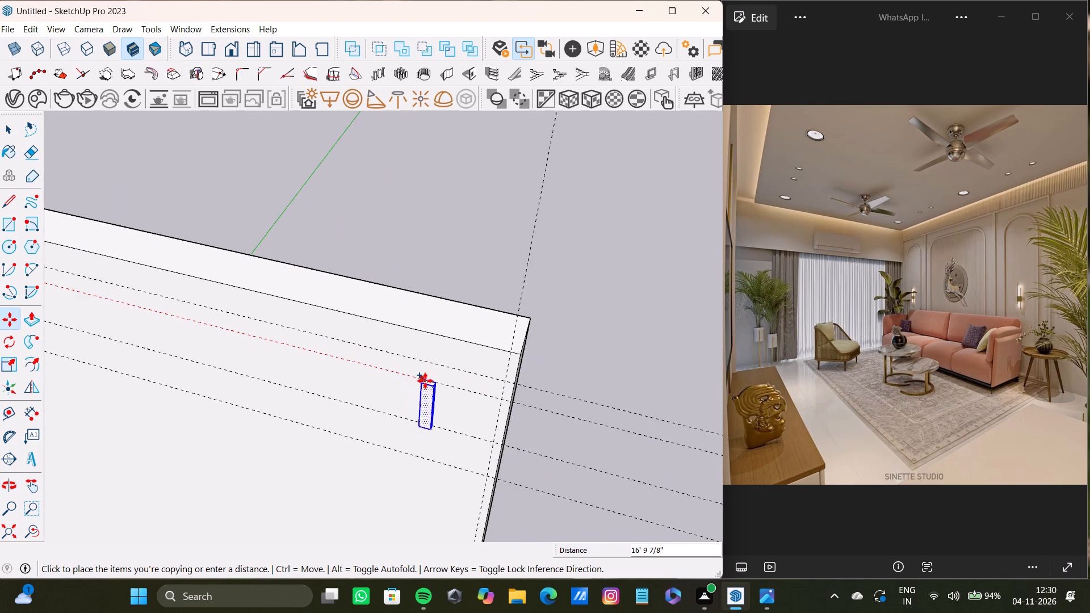
scroll(426, 381, "up", 3)
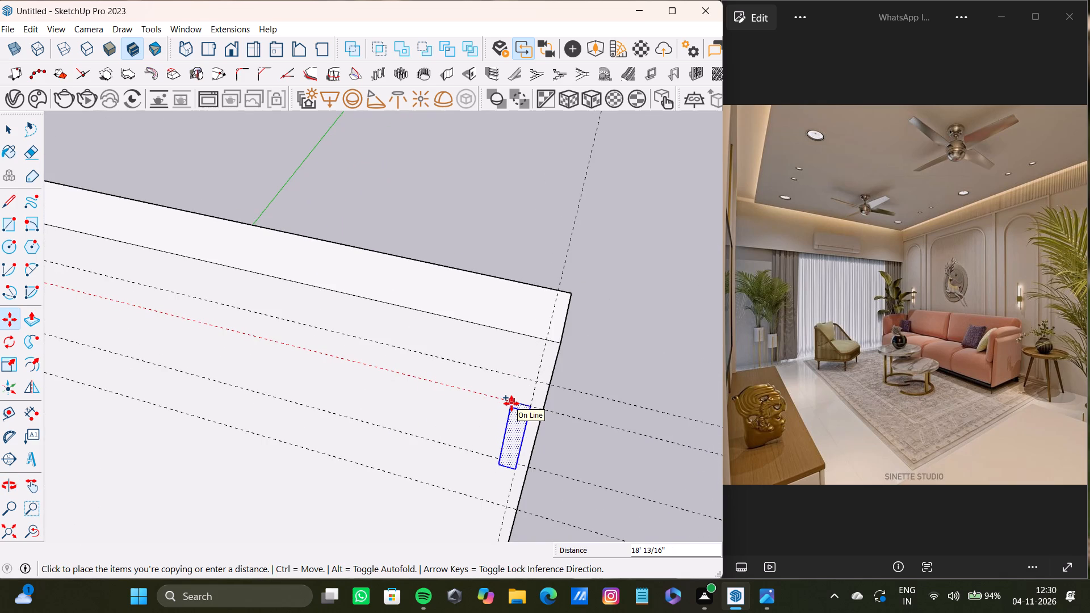
left_click(512, 404)
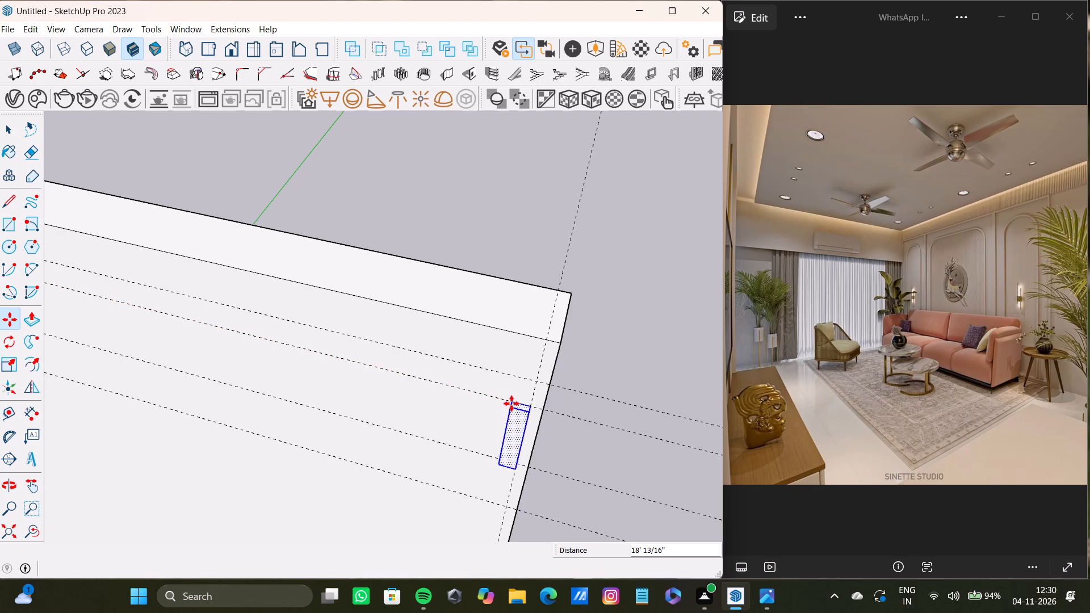
Divide the span between the two end strips into 33 equal intervals filled with evenly spaced copies.
key("slash")
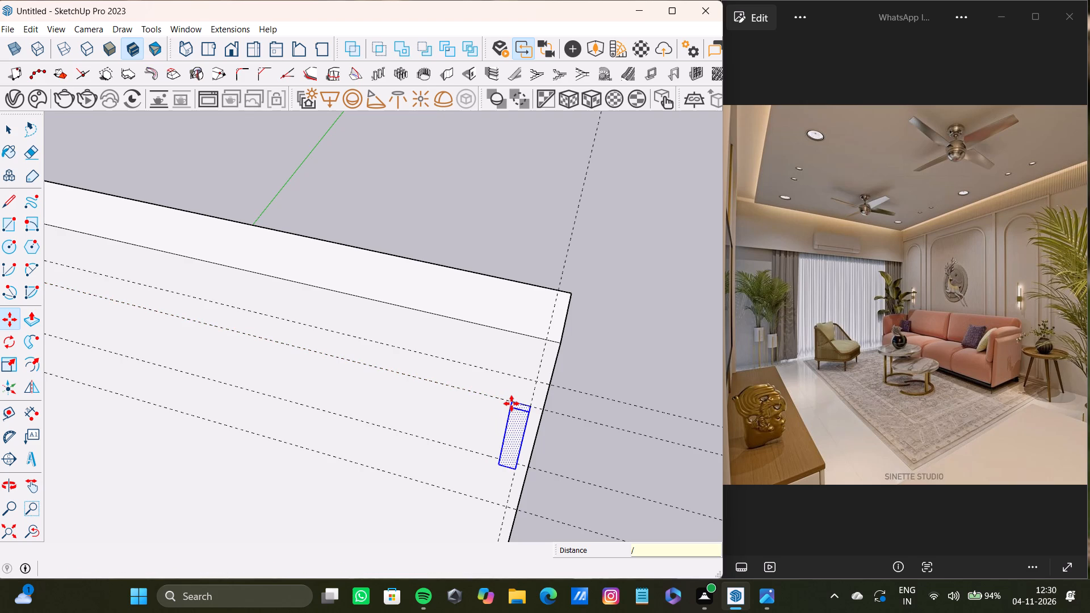
type("33")
key("Return")
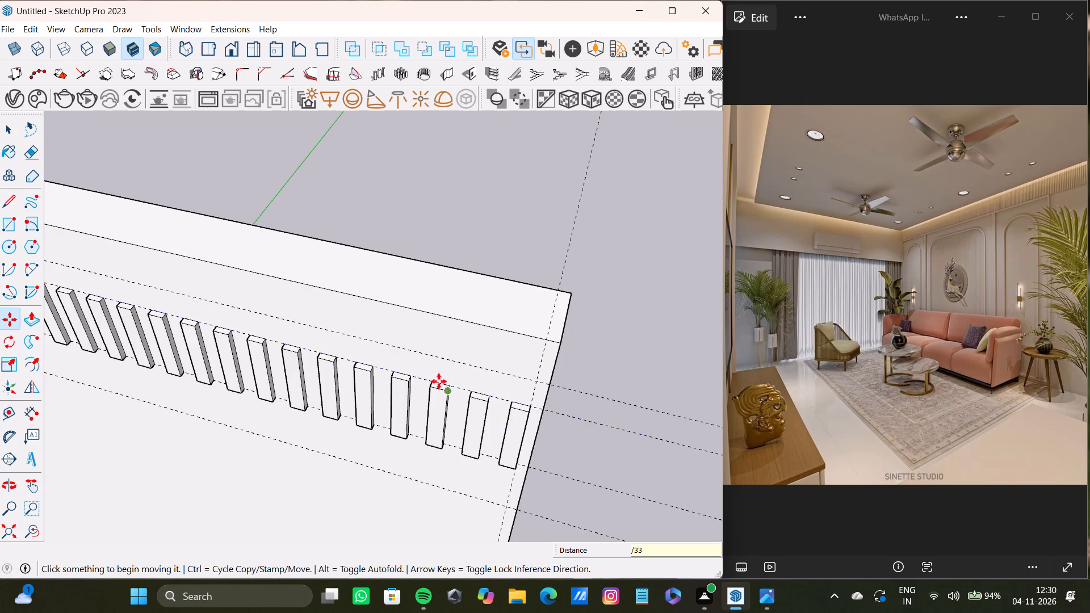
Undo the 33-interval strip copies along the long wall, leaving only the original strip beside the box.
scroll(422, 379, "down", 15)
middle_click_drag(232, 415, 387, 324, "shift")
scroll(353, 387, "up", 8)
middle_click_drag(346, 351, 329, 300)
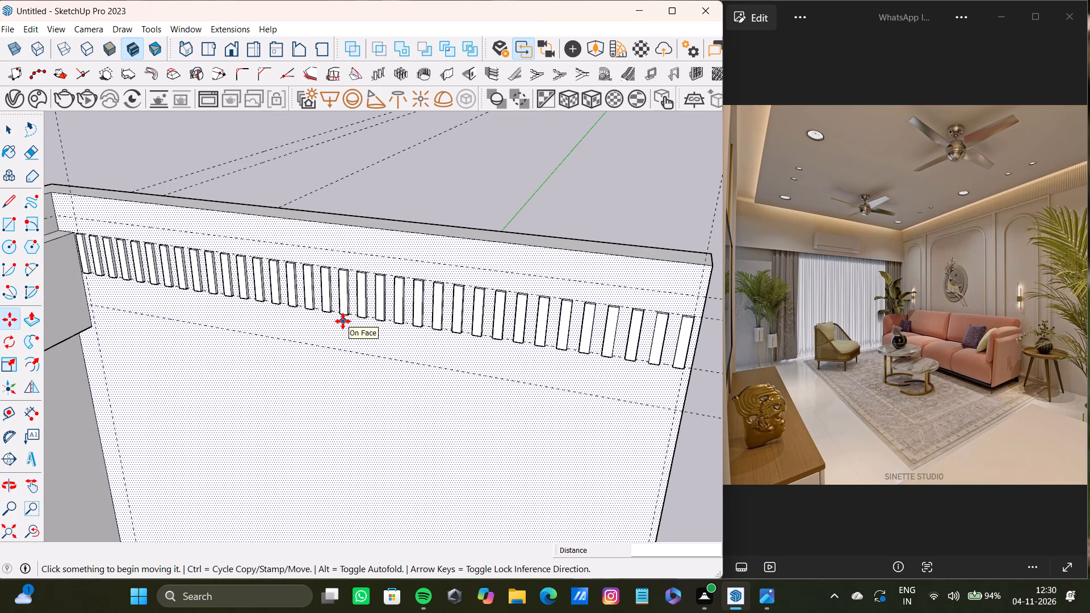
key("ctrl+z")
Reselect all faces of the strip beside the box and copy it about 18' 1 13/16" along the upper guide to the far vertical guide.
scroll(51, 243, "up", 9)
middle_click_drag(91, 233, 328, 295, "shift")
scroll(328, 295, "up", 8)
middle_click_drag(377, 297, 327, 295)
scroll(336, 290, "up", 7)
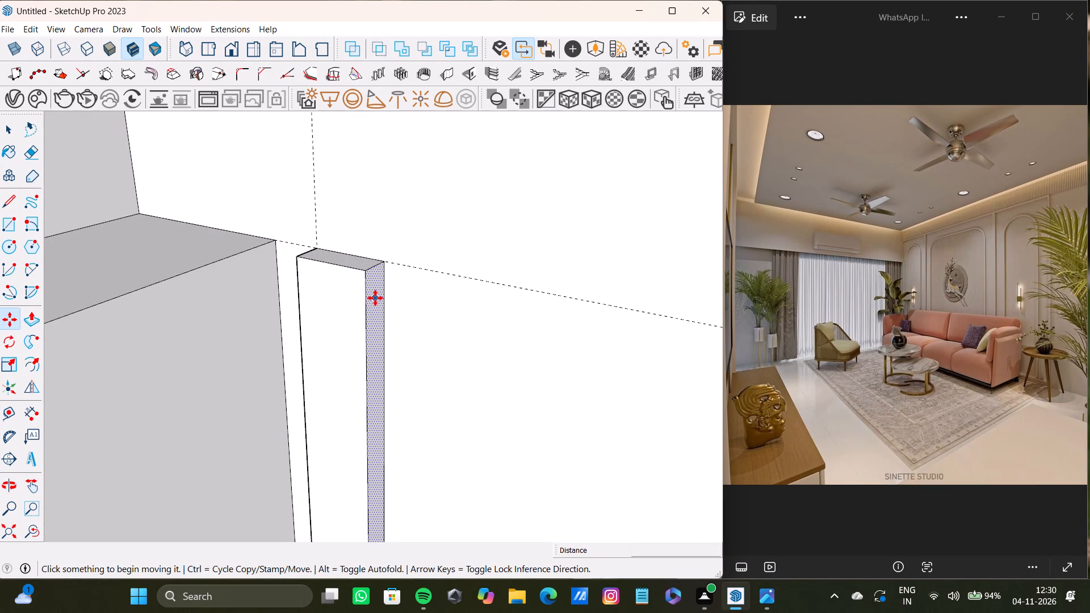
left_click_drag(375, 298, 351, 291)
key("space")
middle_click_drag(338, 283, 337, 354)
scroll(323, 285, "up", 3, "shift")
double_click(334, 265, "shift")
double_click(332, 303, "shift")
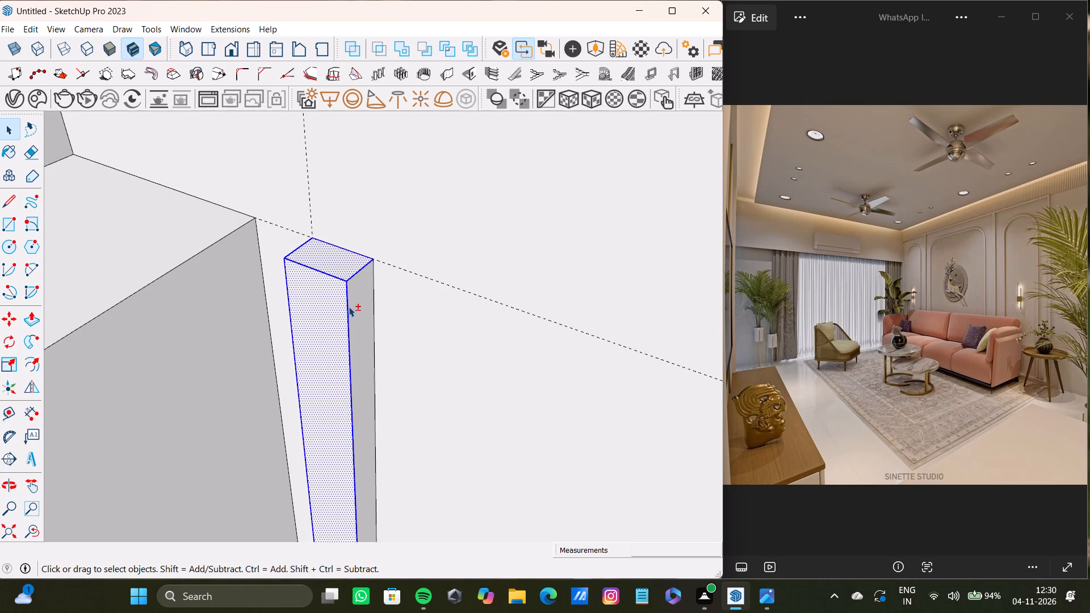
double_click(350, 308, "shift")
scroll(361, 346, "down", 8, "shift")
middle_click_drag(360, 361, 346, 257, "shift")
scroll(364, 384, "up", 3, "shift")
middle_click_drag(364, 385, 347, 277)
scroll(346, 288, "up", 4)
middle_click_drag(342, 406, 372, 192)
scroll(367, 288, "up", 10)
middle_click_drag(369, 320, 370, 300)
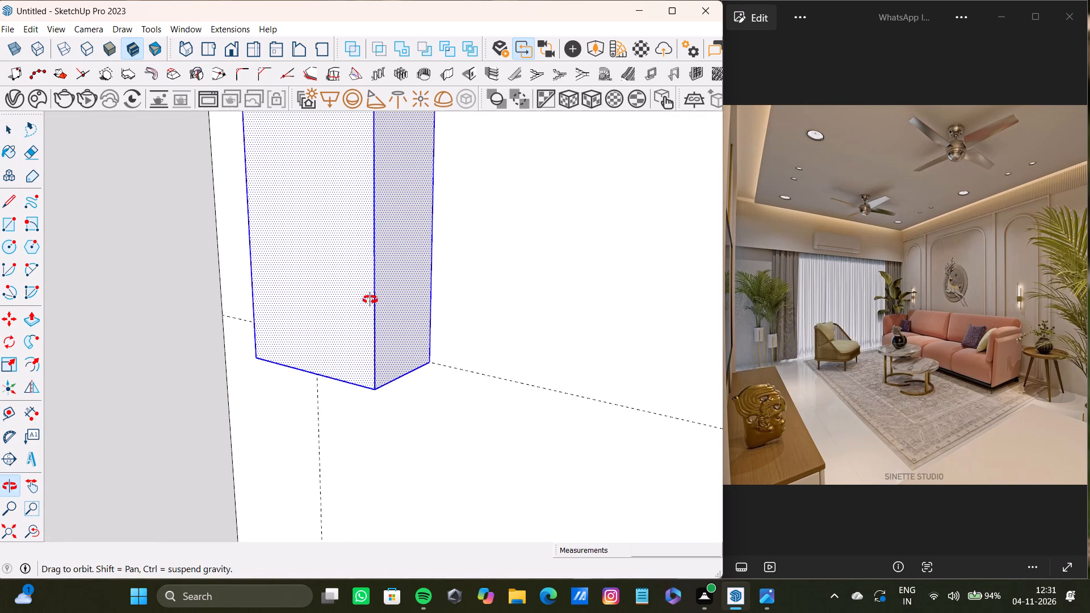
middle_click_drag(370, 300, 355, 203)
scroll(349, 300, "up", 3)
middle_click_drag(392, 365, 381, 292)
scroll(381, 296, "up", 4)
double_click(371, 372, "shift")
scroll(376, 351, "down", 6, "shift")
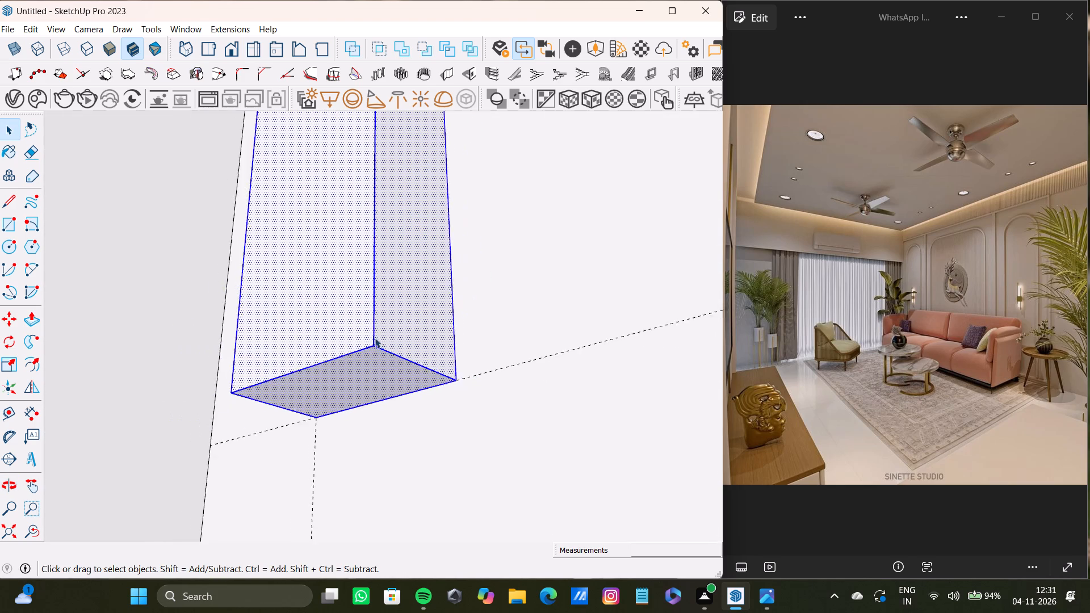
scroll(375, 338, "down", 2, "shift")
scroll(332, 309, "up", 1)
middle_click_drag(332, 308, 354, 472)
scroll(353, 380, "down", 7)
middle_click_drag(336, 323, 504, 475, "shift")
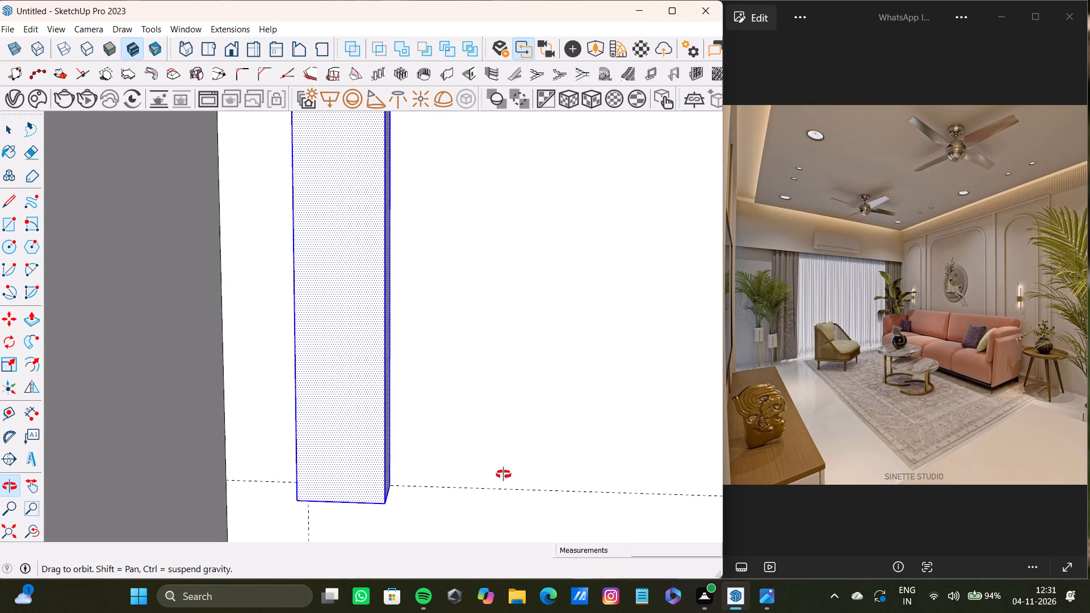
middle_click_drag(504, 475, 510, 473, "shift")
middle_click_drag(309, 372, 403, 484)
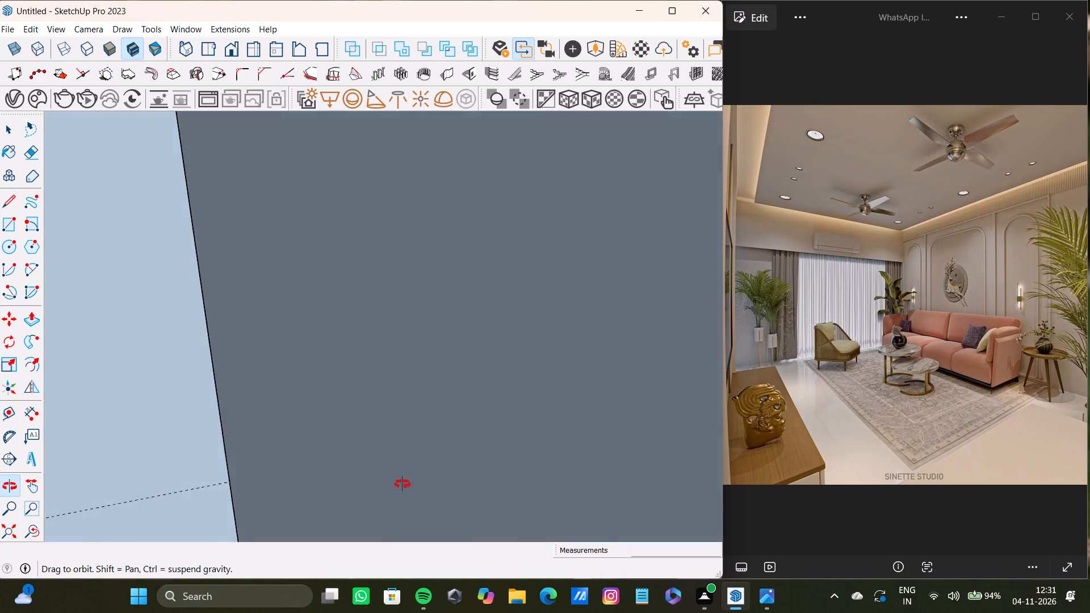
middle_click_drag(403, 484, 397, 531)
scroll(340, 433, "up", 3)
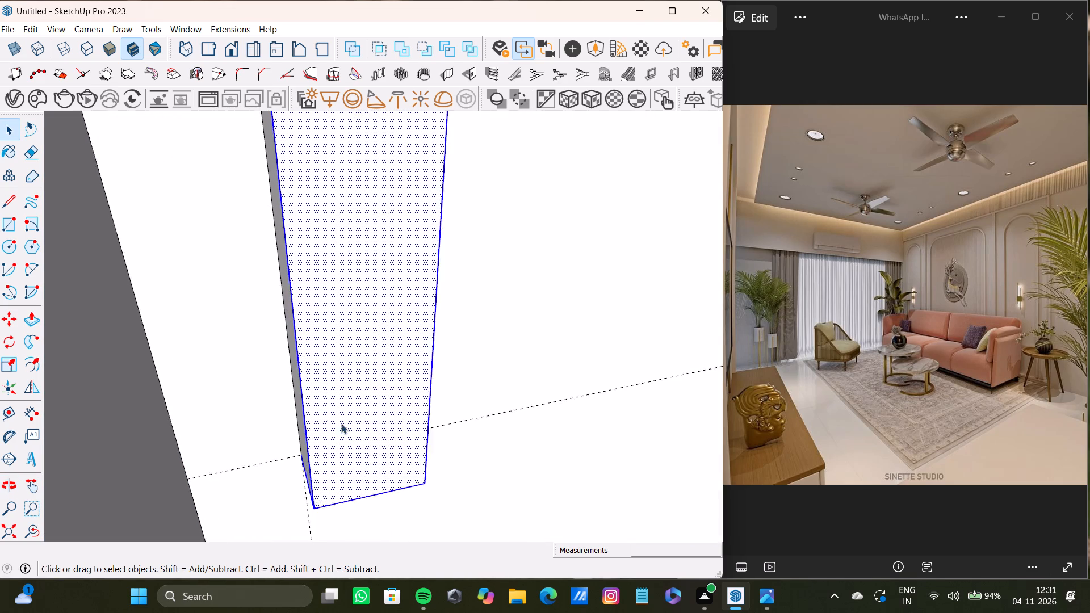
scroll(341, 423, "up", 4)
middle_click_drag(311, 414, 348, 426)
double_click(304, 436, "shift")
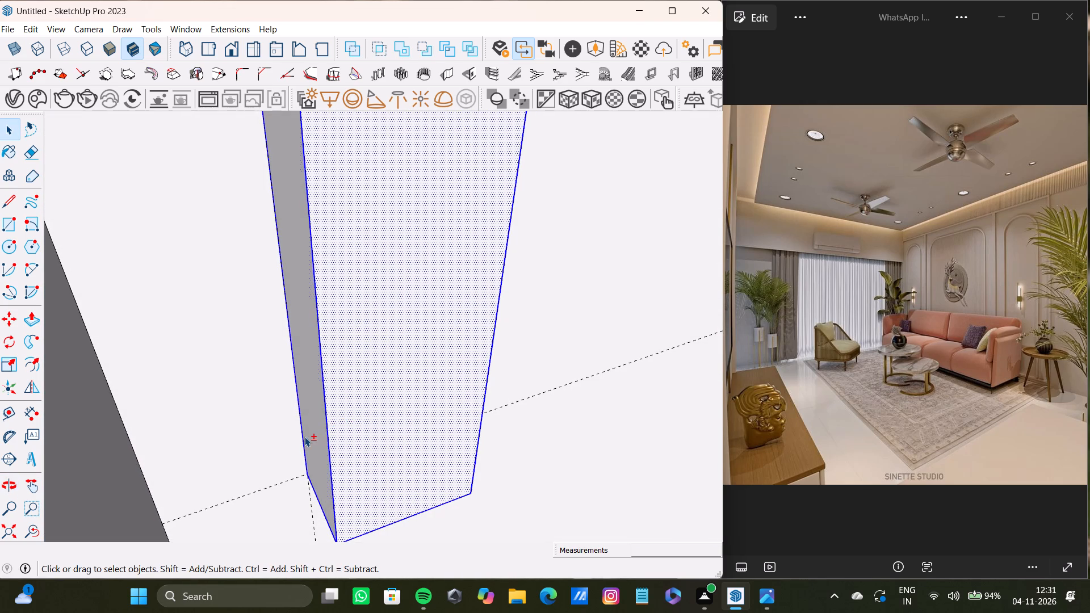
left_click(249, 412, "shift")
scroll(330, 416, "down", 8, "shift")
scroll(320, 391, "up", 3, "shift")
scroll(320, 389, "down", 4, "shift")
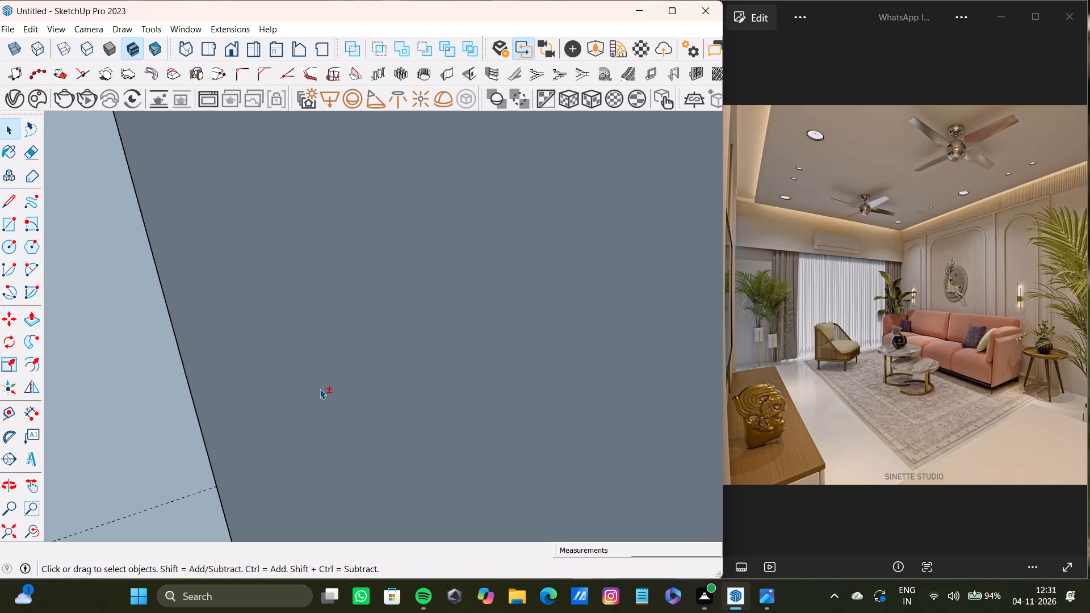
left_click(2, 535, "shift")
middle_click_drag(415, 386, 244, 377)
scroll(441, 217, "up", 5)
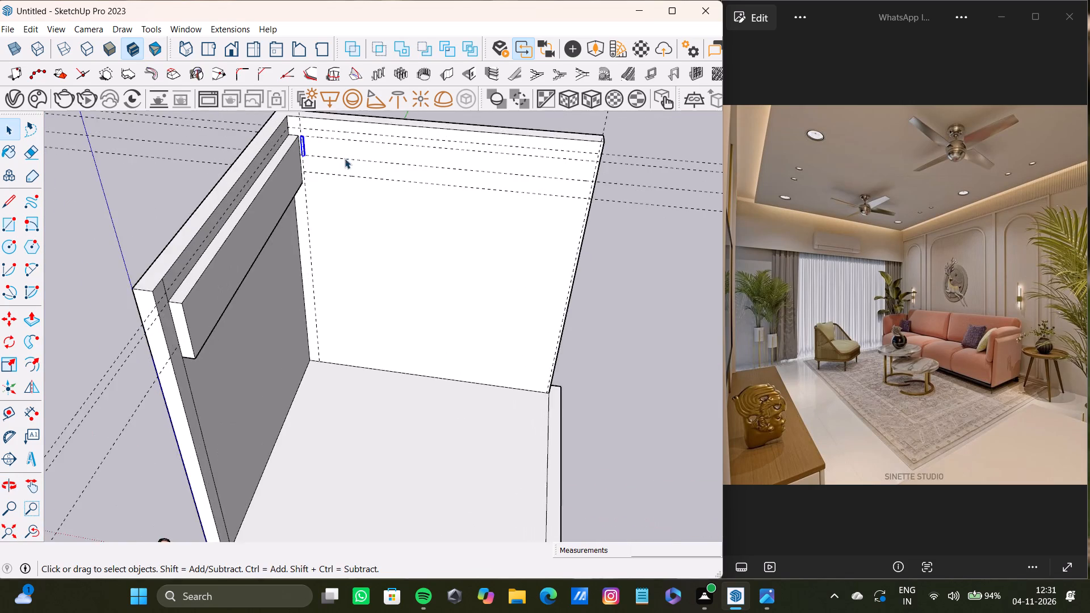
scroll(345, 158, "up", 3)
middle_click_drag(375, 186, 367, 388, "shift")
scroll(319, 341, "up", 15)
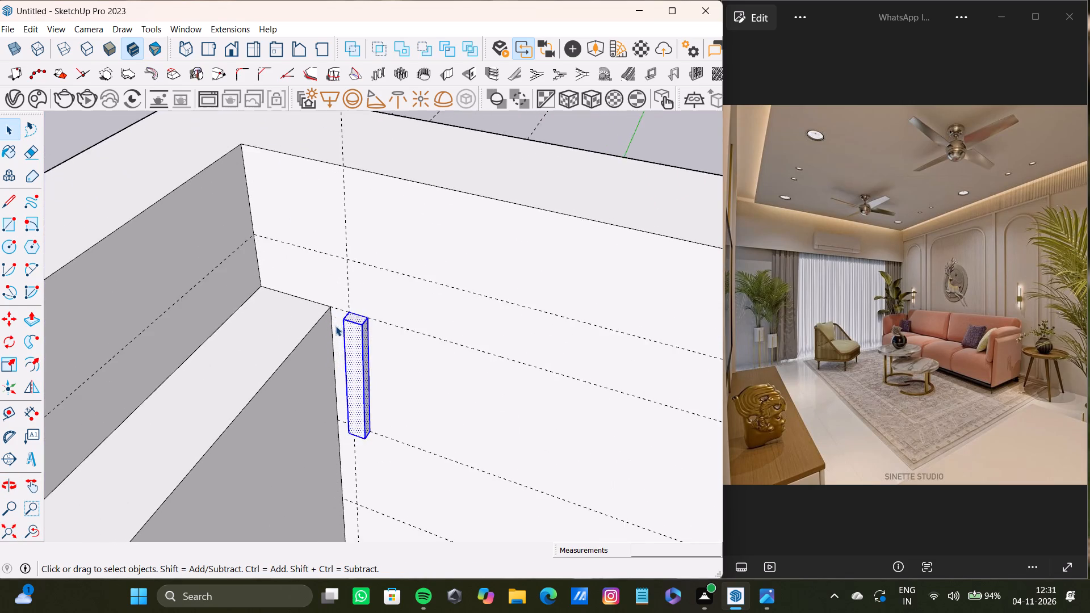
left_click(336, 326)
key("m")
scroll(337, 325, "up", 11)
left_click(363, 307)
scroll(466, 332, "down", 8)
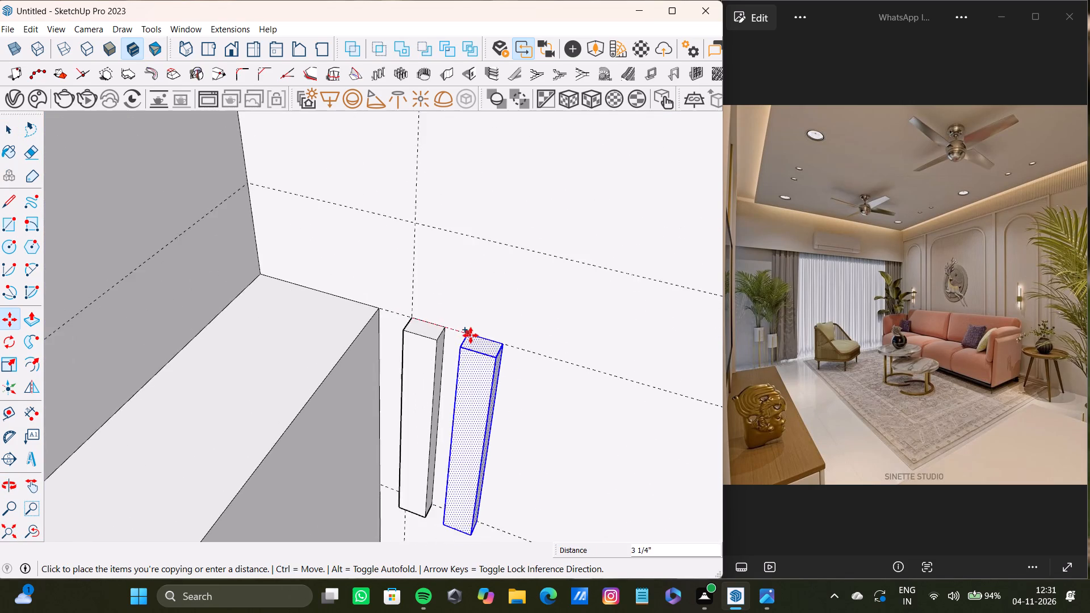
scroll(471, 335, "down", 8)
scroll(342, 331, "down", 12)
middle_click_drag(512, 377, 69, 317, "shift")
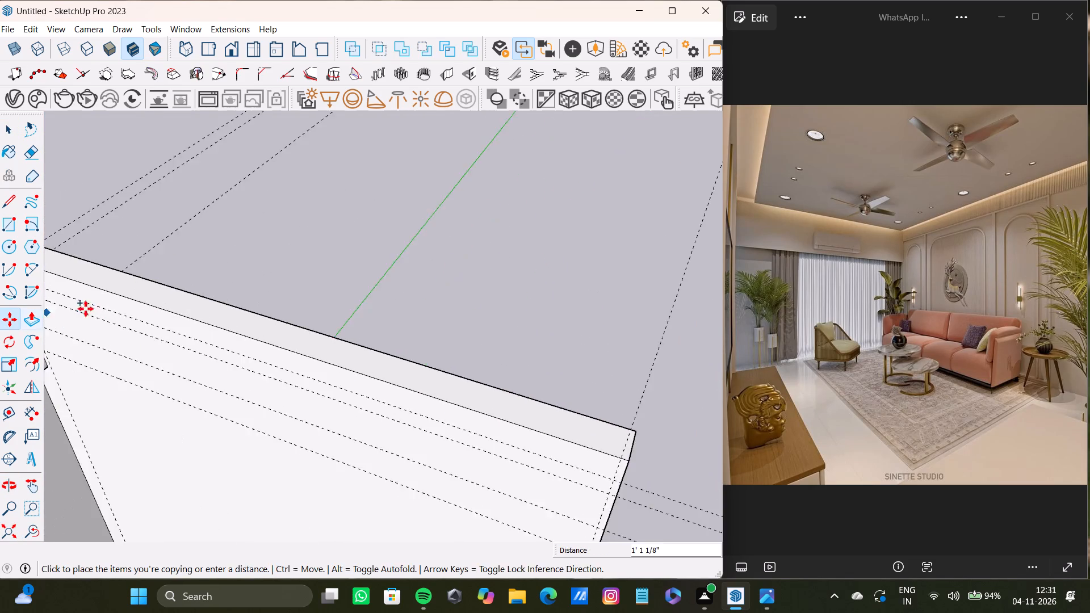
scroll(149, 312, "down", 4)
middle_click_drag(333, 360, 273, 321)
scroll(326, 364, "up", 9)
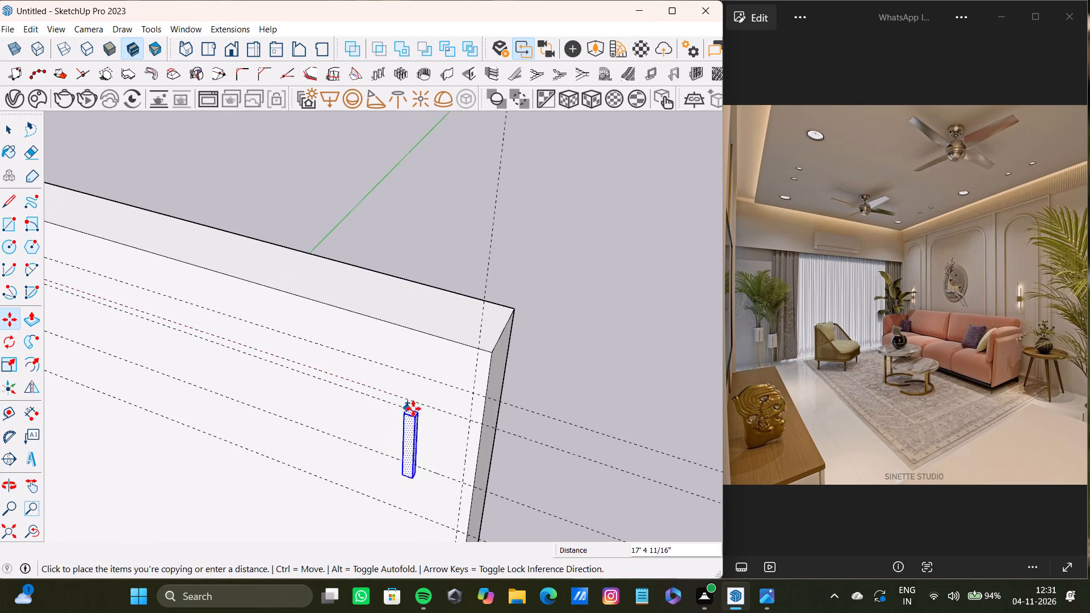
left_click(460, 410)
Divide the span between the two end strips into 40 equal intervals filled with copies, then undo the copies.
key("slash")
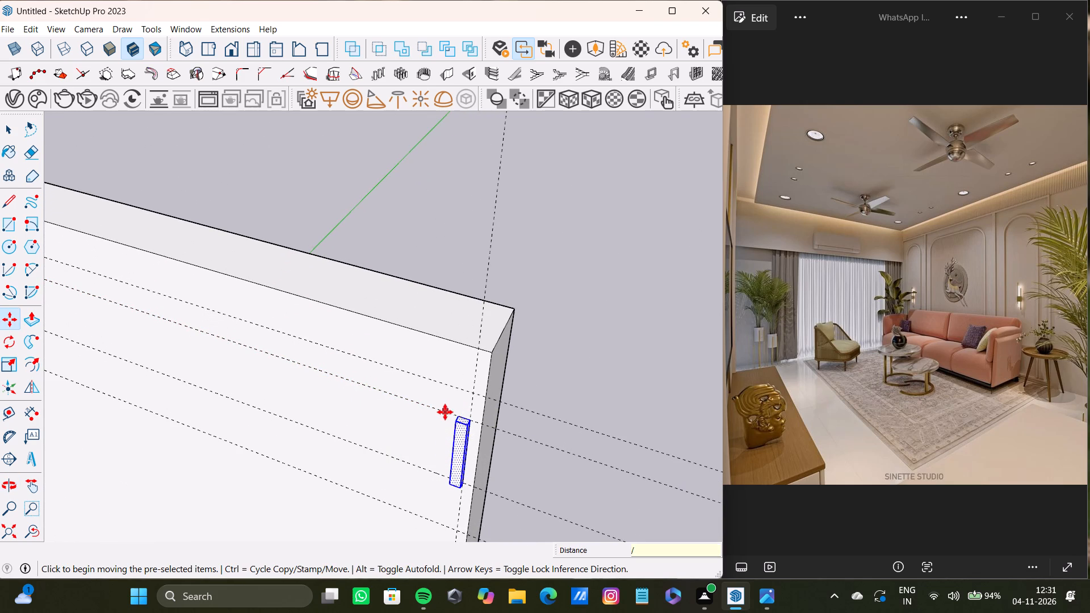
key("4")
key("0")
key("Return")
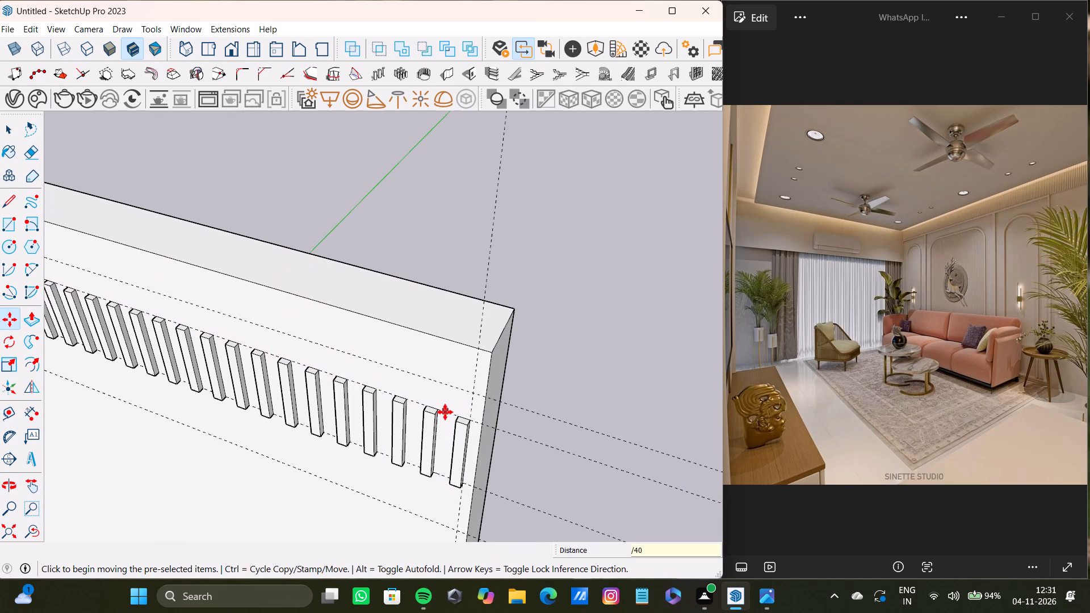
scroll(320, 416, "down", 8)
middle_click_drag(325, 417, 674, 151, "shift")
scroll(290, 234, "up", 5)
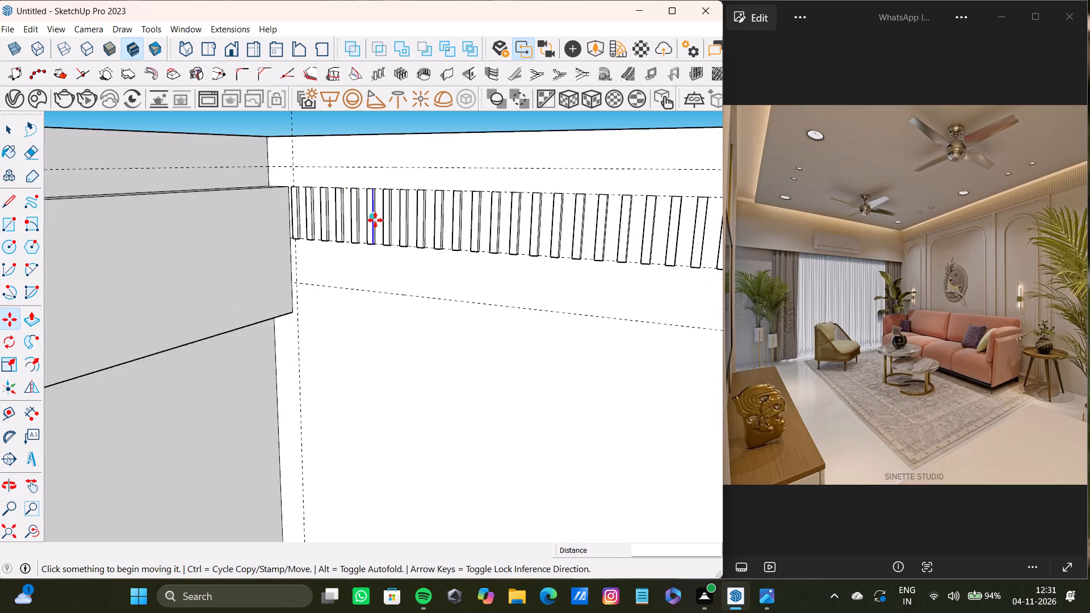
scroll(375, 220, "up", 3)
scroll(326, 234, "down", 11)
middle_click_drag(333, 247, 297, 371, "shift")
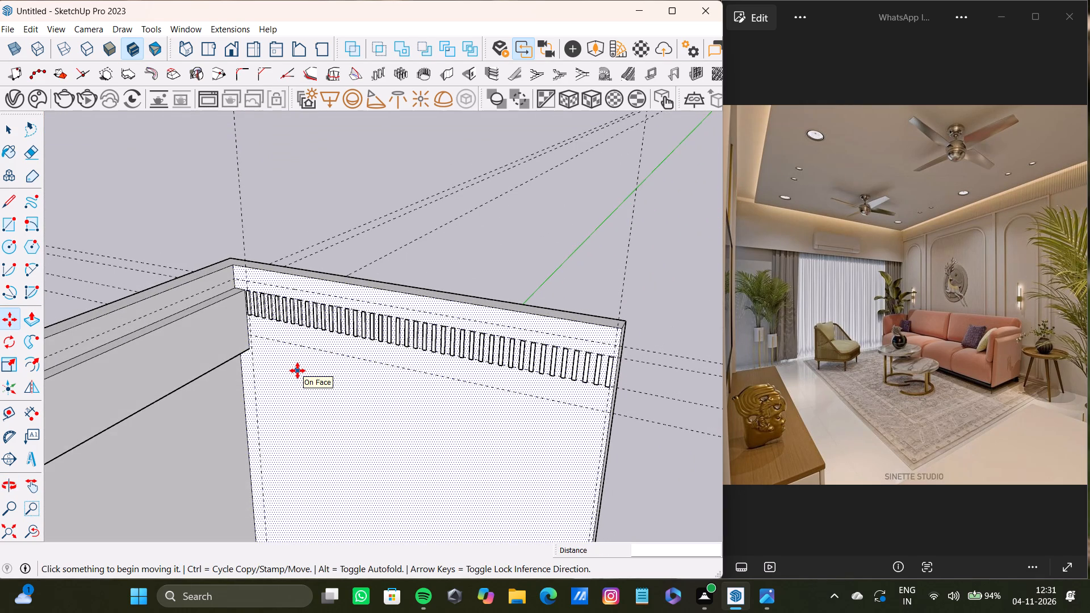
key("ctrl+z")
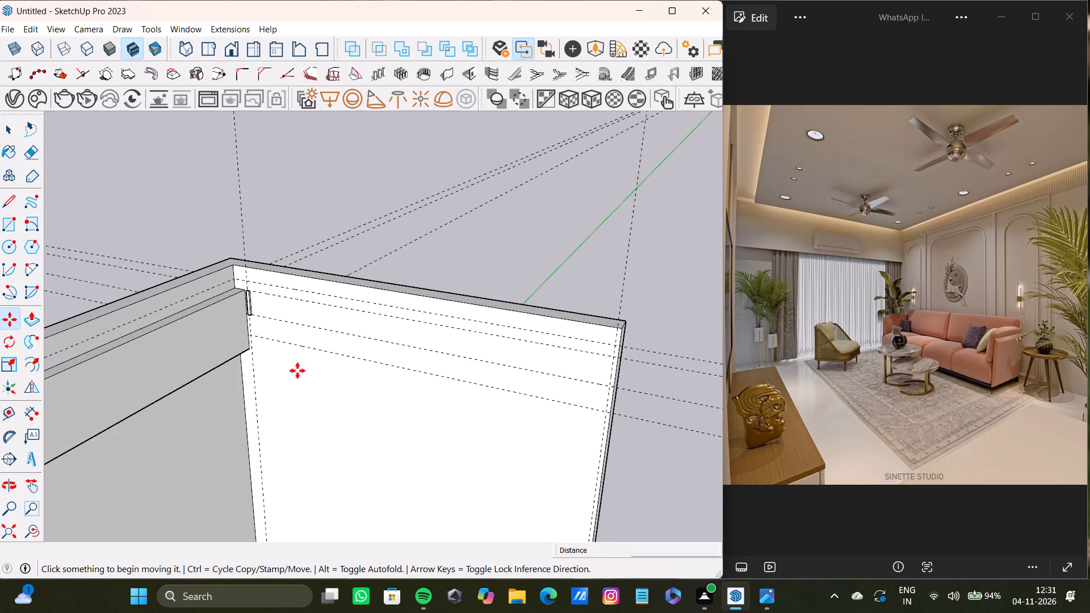
Reselect all faces of the strip beside the box and copy it 18' 2 5/16" along the upper guide to the far vertical guide.
scroll(284, 310, "up", 20)
scroll(284, 310, "up", 4)
key("space")
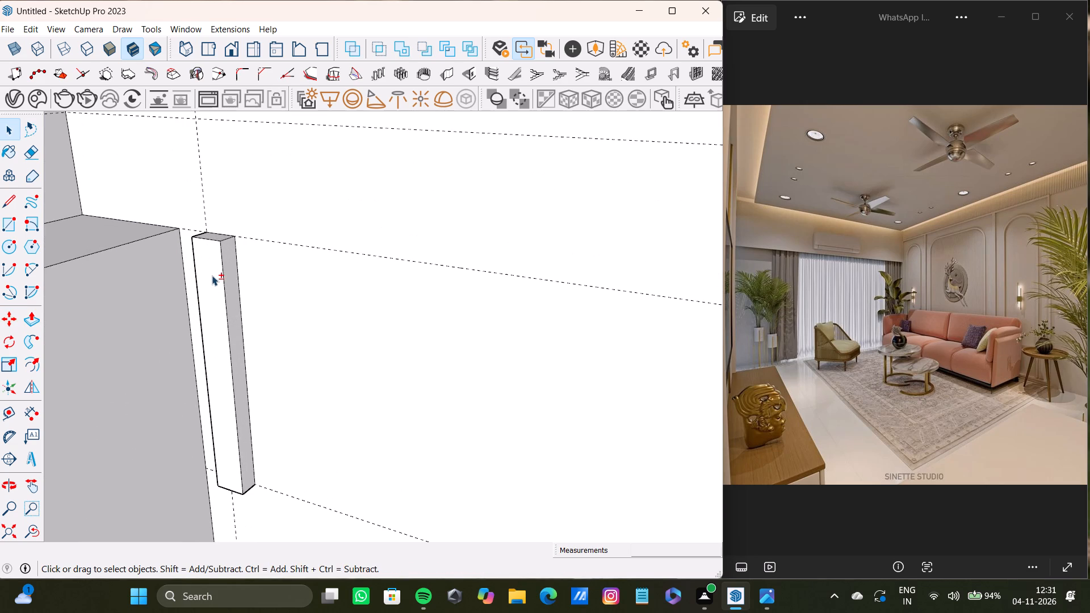
double_click(212, 274, "shift")
double_click(232, 280, "shift")
double_click(216, 289, "shift")
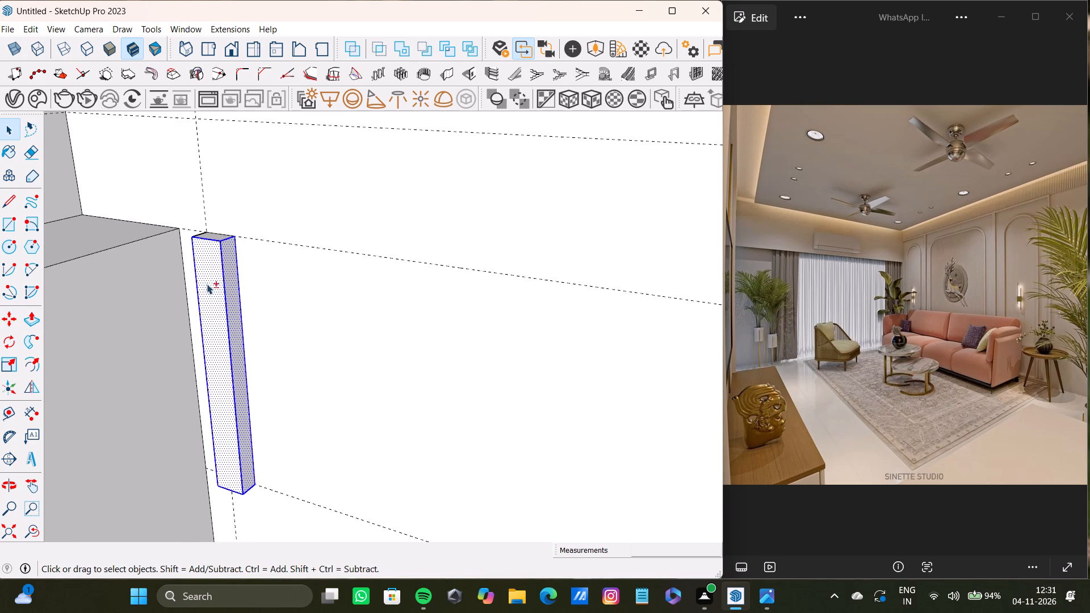
scroll(216, 255, "up", 5, "shift")
middle_click_drag(219, 250, 215, 309)
scroll(217, 260, "up", 4, "shift")
double_click(211, 214, "shift")
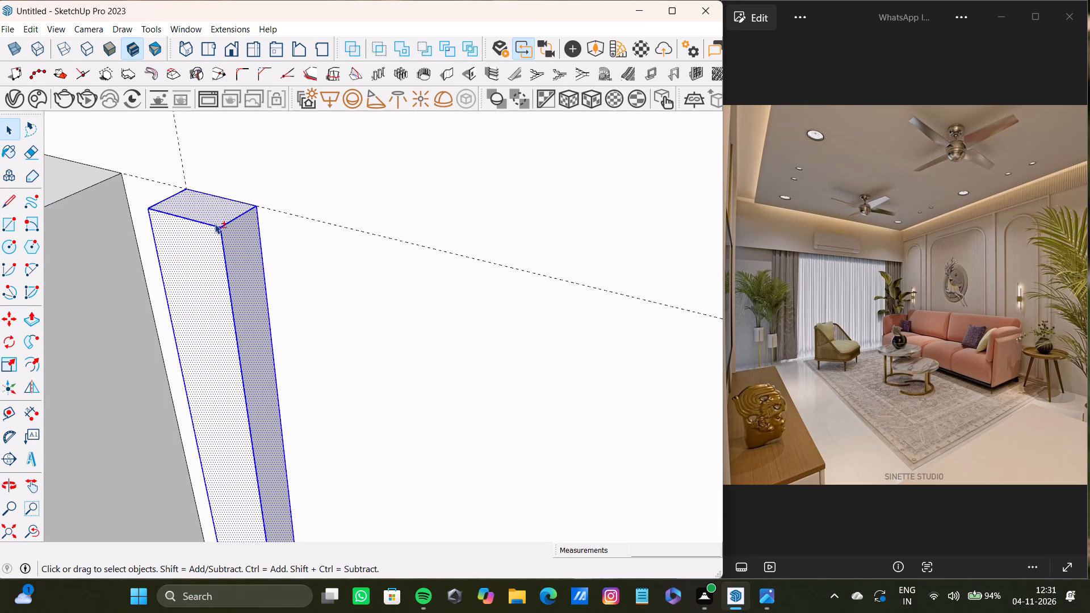
scroll(241, 301, "down", 10, "shift")
middle_click_drag(242, 341, 214, 242, "shift")
scroll(216, 309, "down", 3, "shift")
middle_click_drag(208, 358, 192, 287, "shift")
scroll(209, 310, "up", 7, "shift")
middle_click_drag(212, 297, 190, 224)
scroll(228, 304, "up", 4)
middle_click_drag(223, 277, 216, 205)
scroll(216, 212, "down", 1)
middle_click_drag(254, 313, 222, 214)
scroll(222, 224, "up", 5)
double_click(234, 299, "shift")
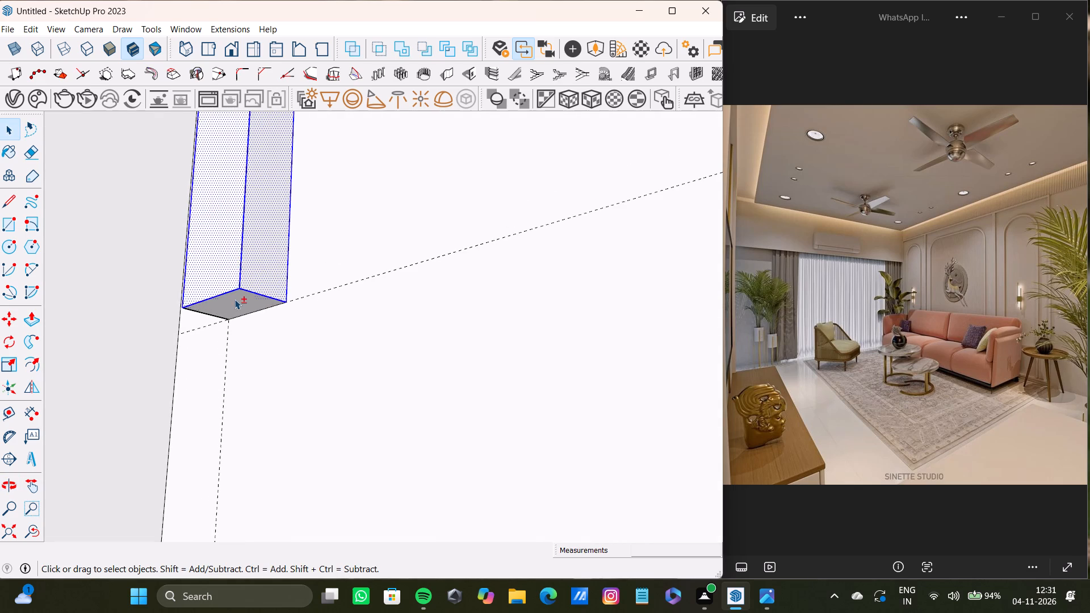
scroll(232, 284, "down", 9, "shift")
scroll(297, 210, "down", 3)
middle_click_drag(294, 201, 290, 392, "shift")
scroll(265, 329, "down", 4)
middle_click_drag(261, 304, 379, 494)
scroll(253, 371, "up", 10)
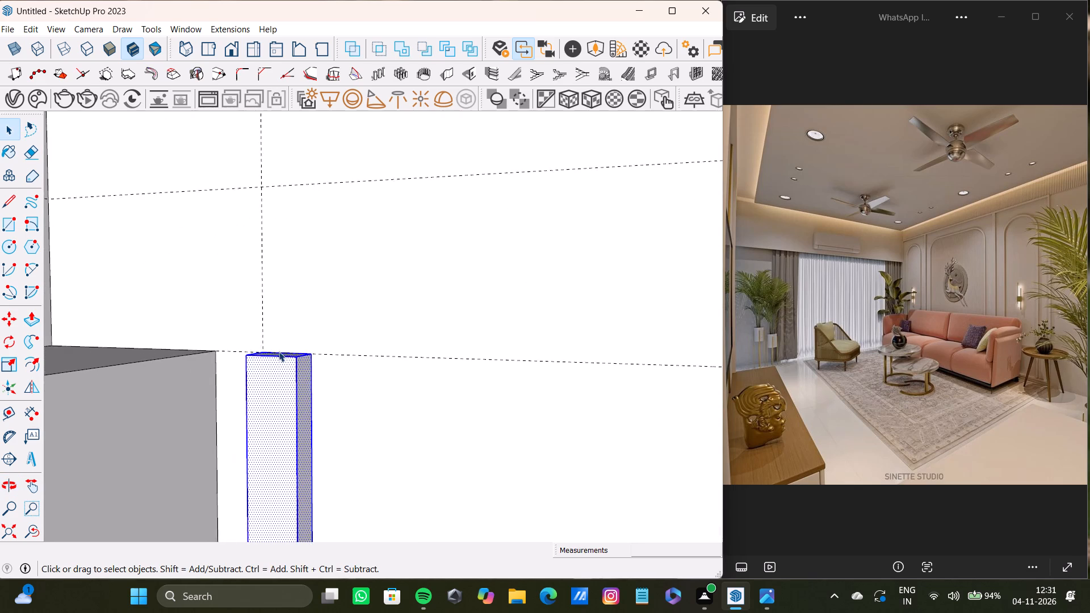
scroll(279, 351, "up", 3)
middle_click_drag(262, 359, 553, 486)
scroll(272, 442, "up", 5)
double_click(314, 435, "shift")
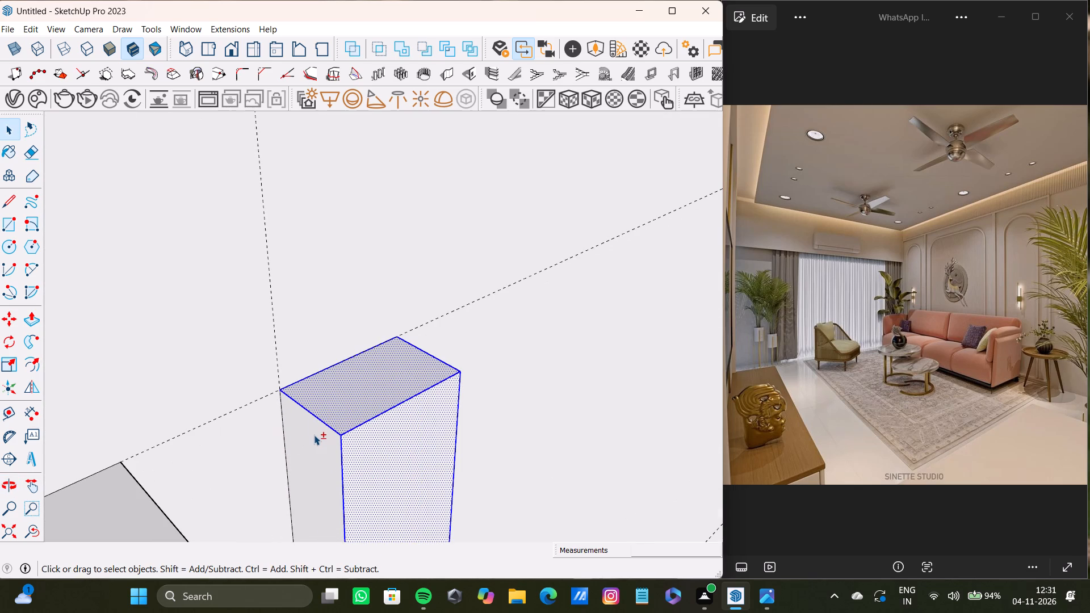
key("m")
left_click(281, 392, "ctrl")
scroll(389, 361, "down", 3)
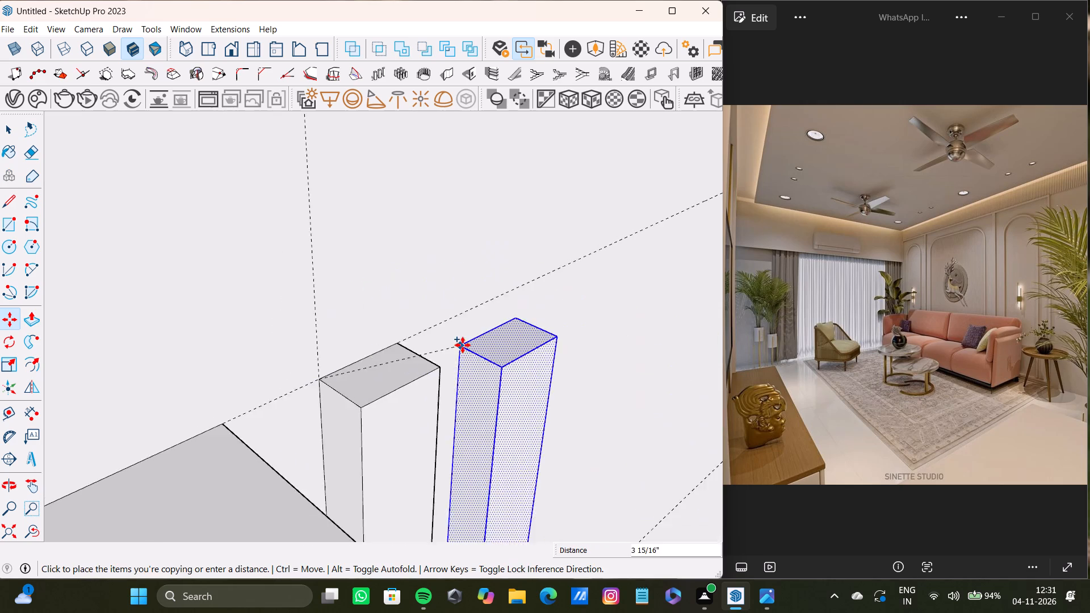
scroll(463, 345, "down", 11)
scroll(327, 405, "down", 3)
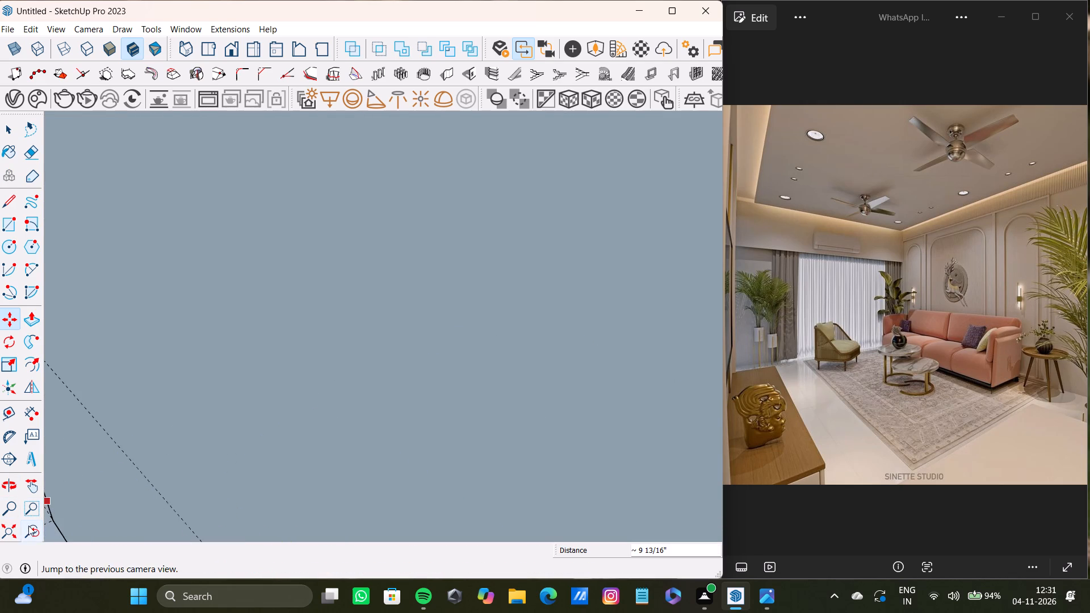
left_click(13, 531)
middle_click_drag(531, 278, 224, 345)
scroll(463, 249, "up", 3)
middle_click_drag(462, 240, 276, 368, "shift")
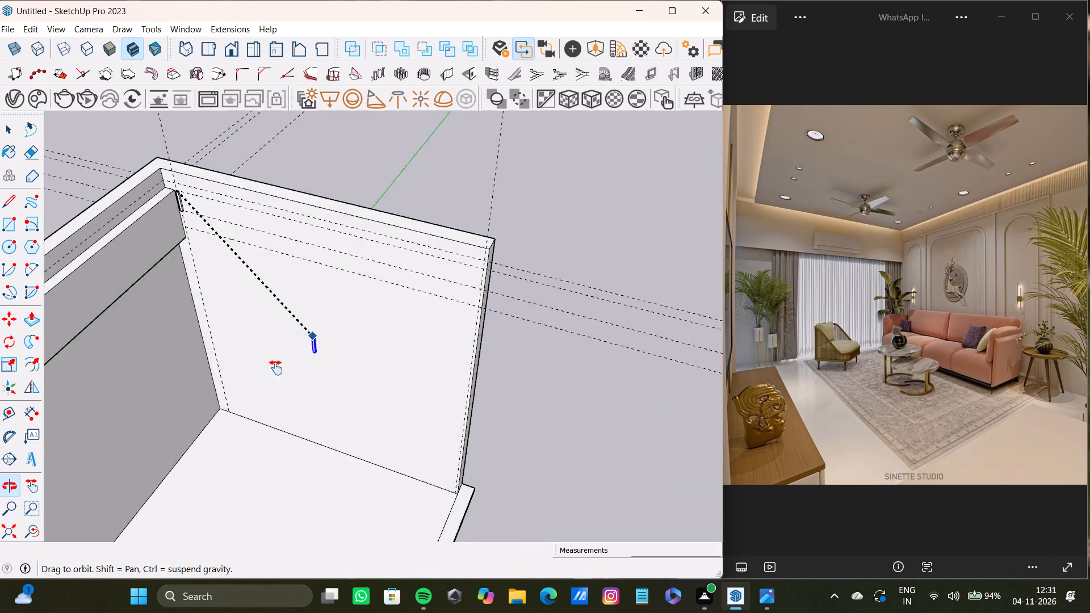
middle_click_drag(276, 368, 274, 349, "shift")
scroll(398, 331, "up", 6)
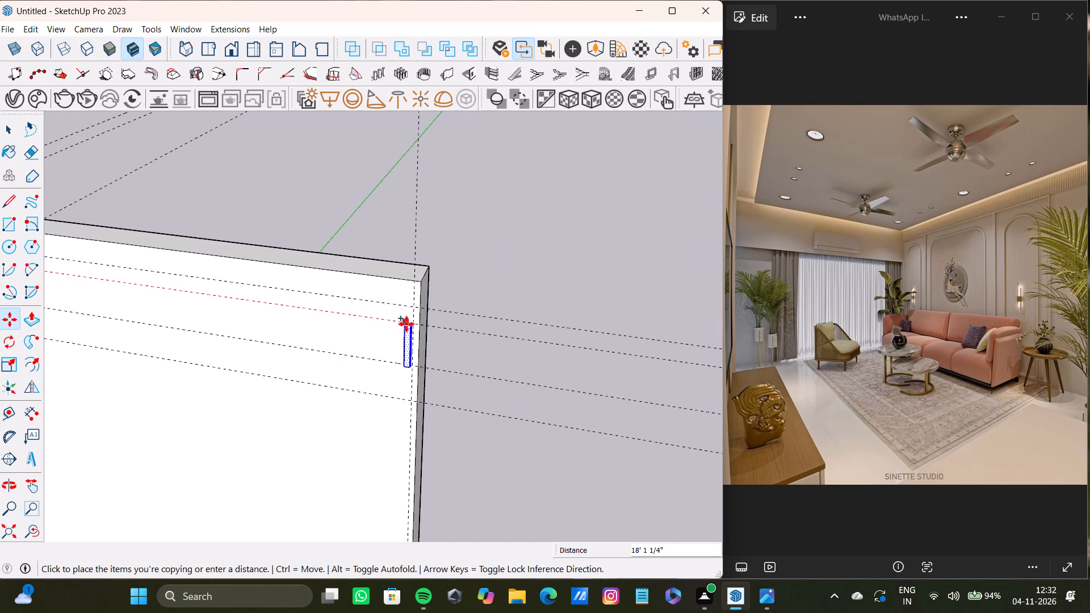
left_click(409, 324)
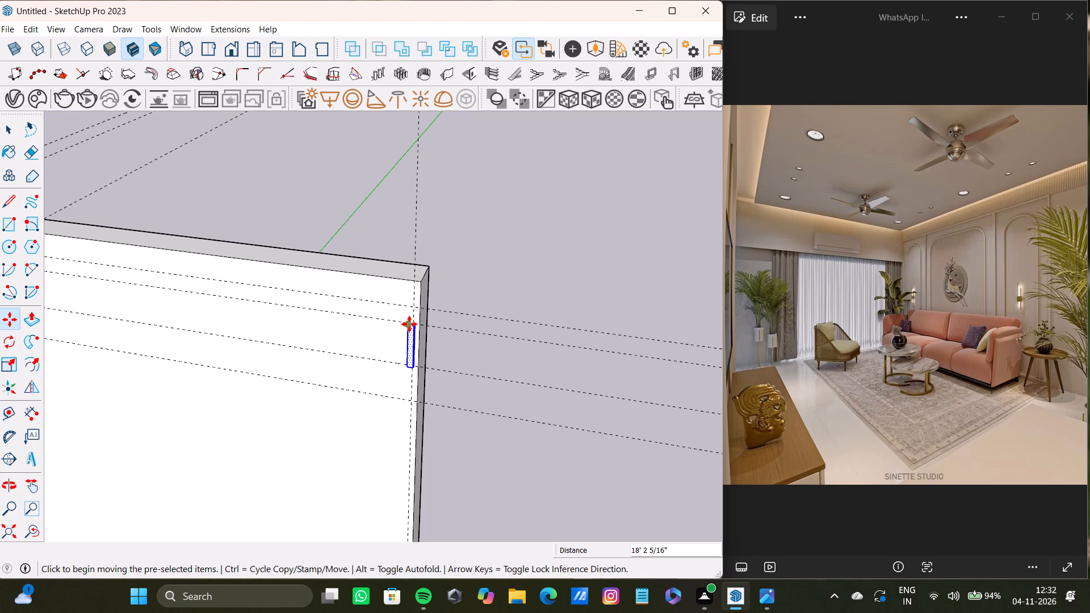
Divide the span between the two end strips into 55 equal intervals filled with evenly spaced copies.
type("/55")
key("Return")
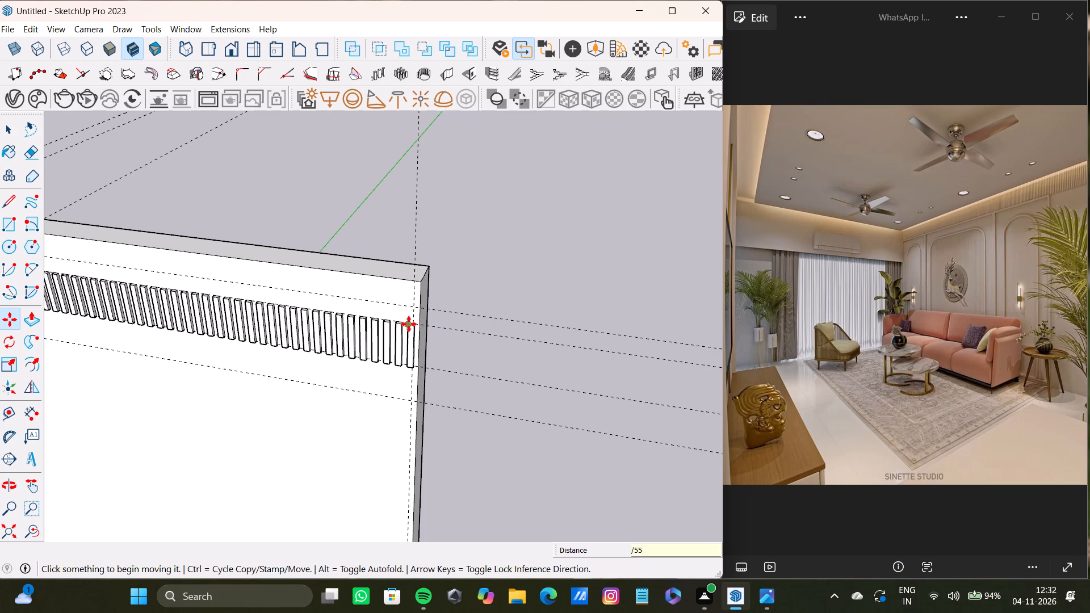
key("space")
Examine the strip spacing along the long wall and the last strips near the wall's far end.
scroll(391, 360, "down", 8)
middle_click_drag(346, 435, 437, 221, "shift")
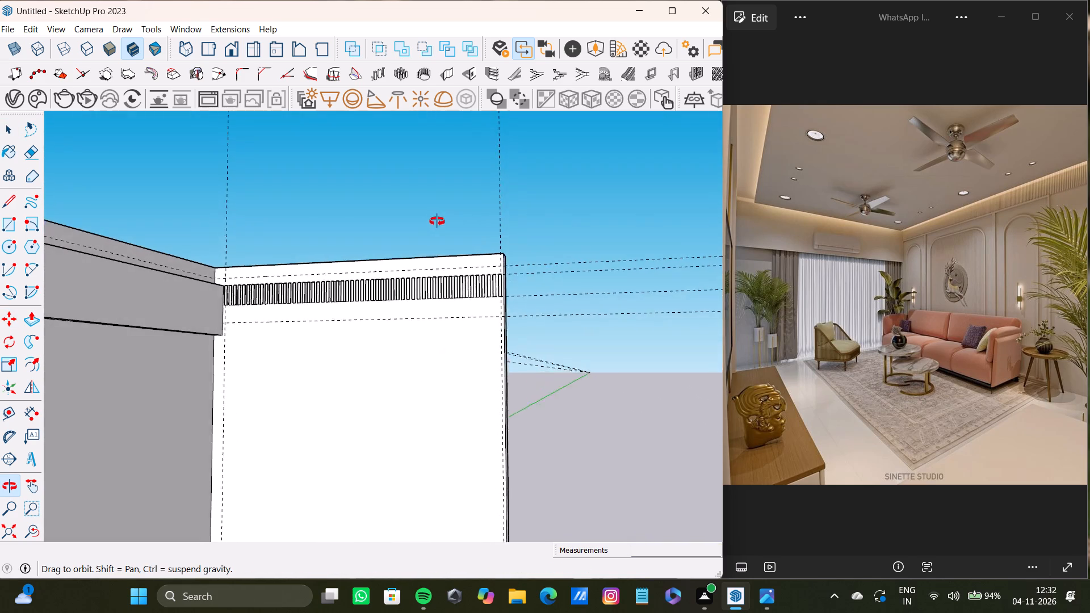
middle_click_drag(437, 221, 386, 223, "shift")
scroll(438, 283, "up", 4)
scroll(407, 285, "down", 8)
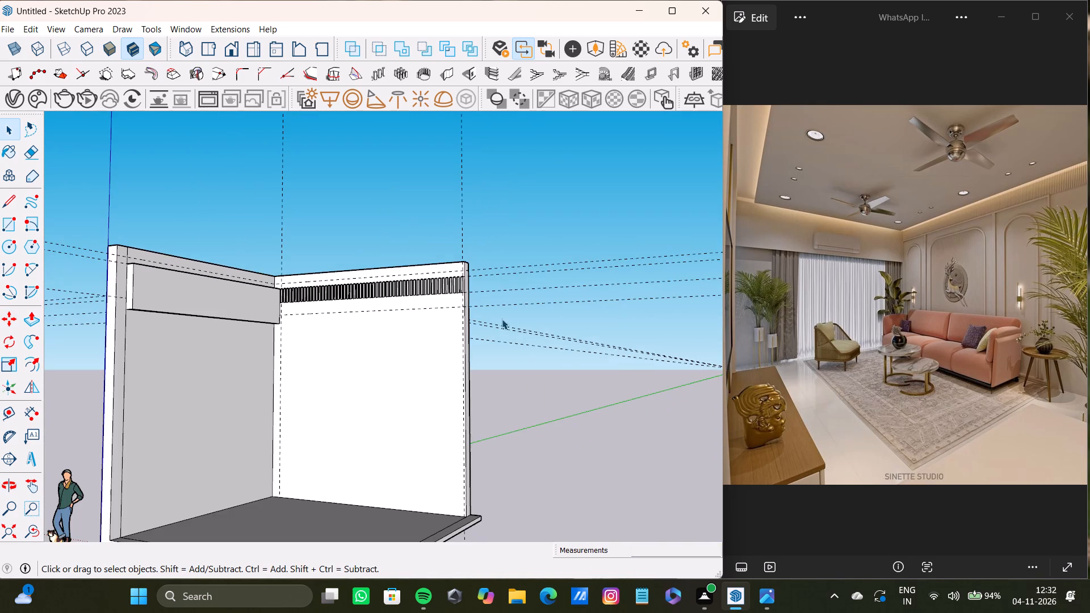
middle_click_drag(502, 319, 493, 320)
scroll(438, 314, "up", 20)
scroll(438, 314, "up", 5)
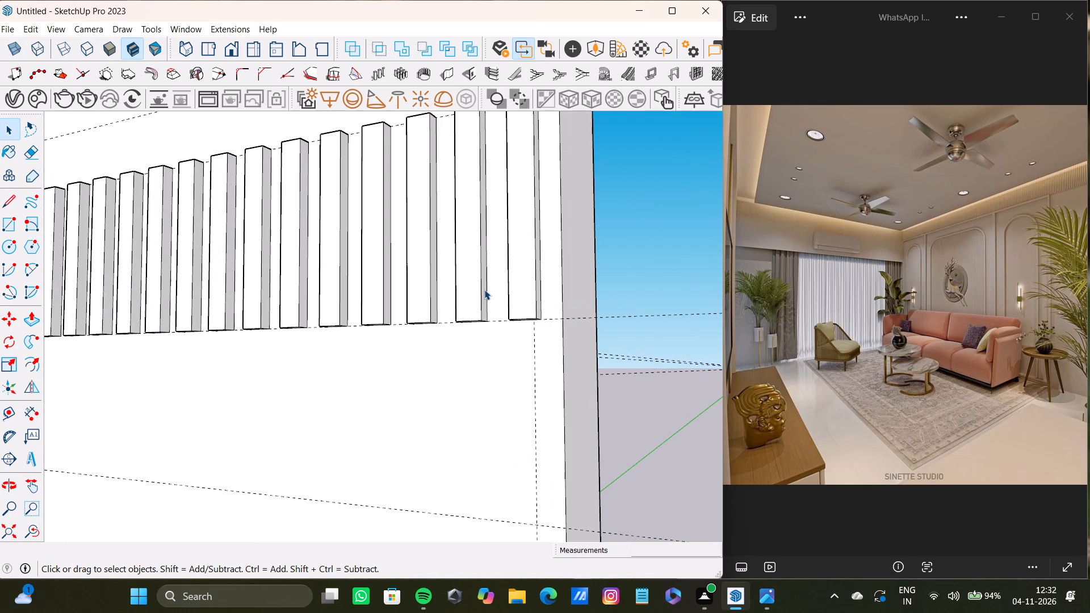
Measure the gap between two neighbouring strips near the far end of the long wall.
key("r")
scroll(491, 287, "up", 8)
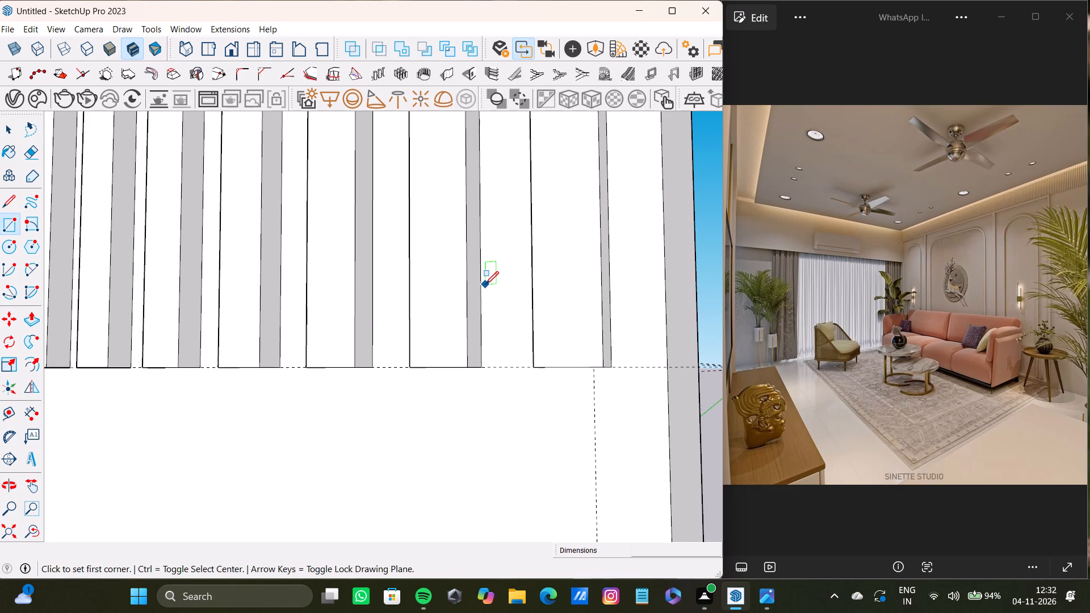
key("space")
key("t")
scroll(482, 284, "up", 5)
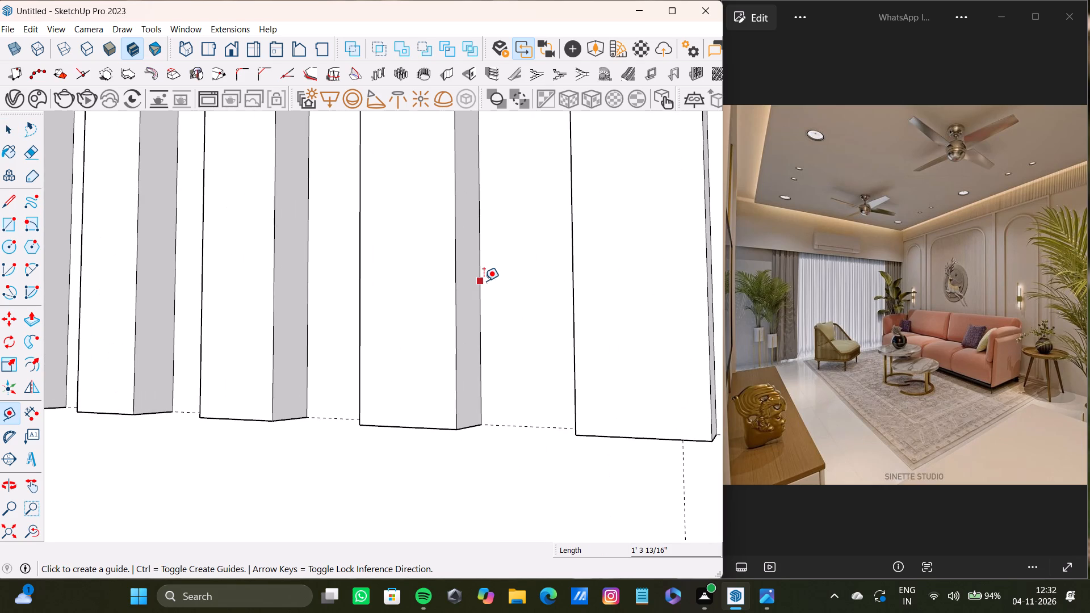
left_click(481, 281)
scroll(525, 308, "down", 3)
middle_click_drag(533, 320, 624, 350)
scroll(578, 319, "up", 8)
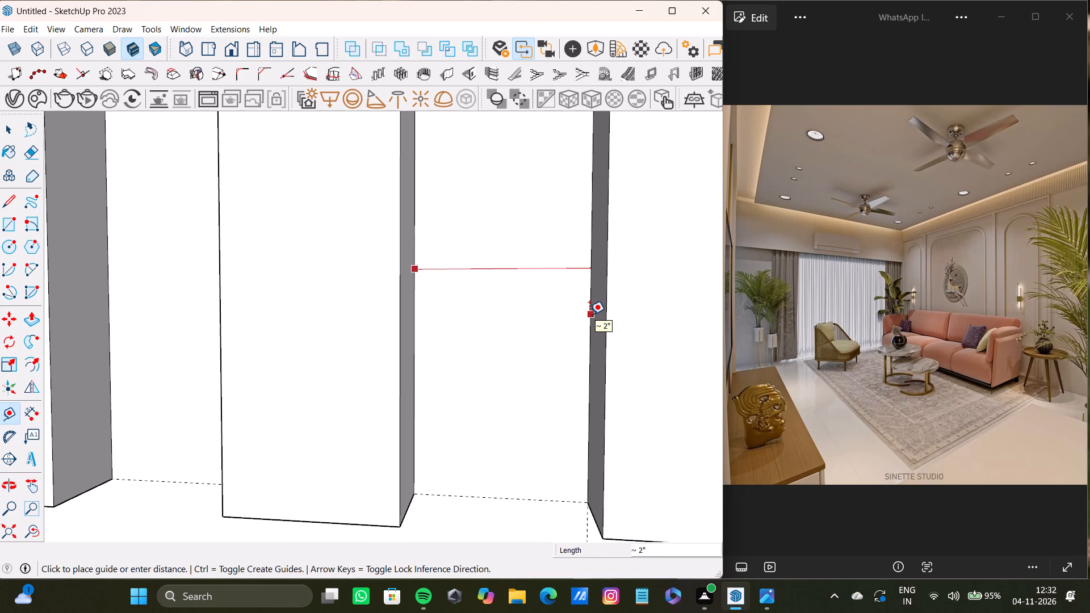
key("space")
scroll(491, 342, "down", 3)
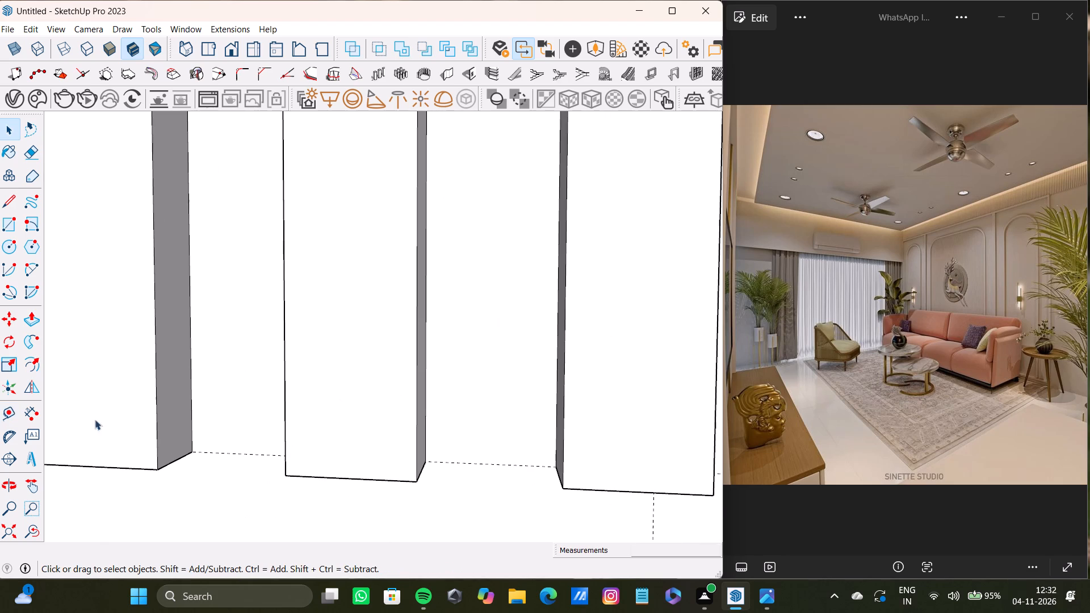
Compare the overall room model and its strip band with the fluted cove and panelled wall in the reference photo.
left_click(8, 520)
scroll(343, 316, "up", 4)
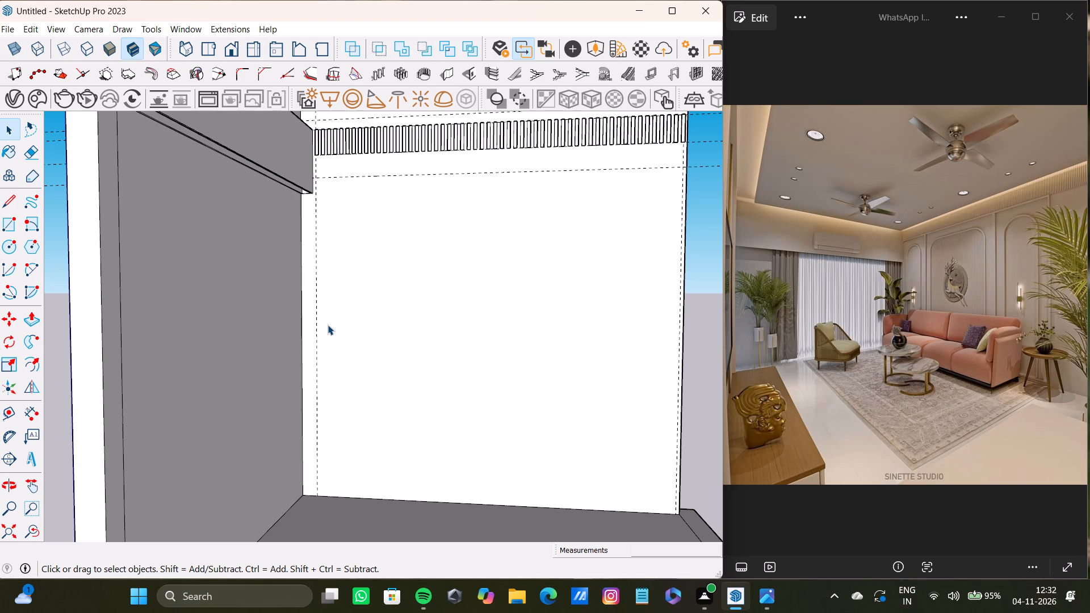
key("space")
left_click(6, 524)
scroll(483, 295, "up", 5)
scroll(494, 303, "down", 2)
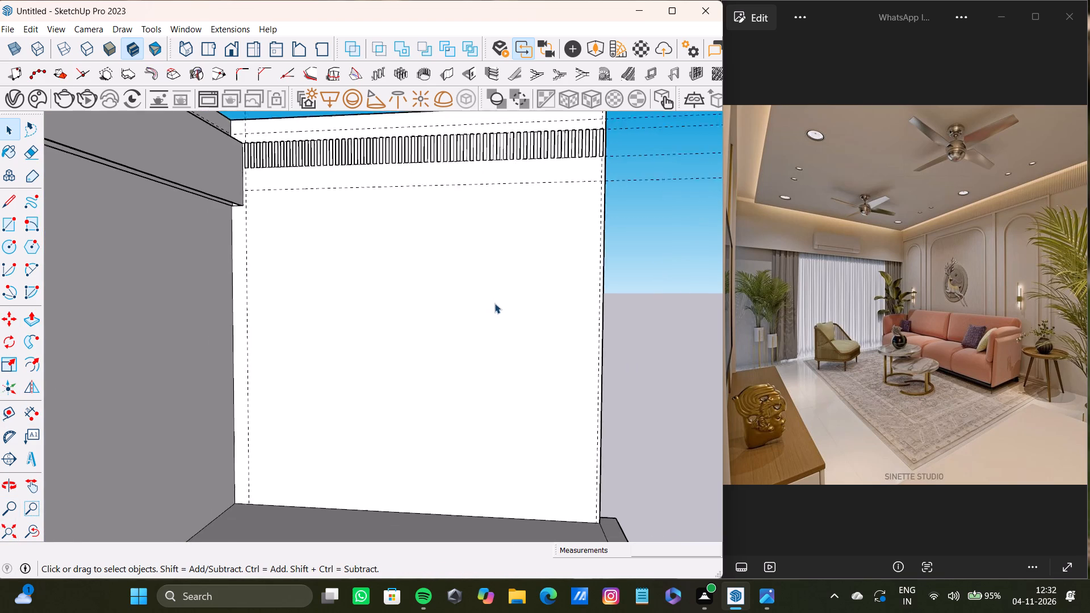
scroll(494, 303, "down", 4)
middle_click_drag(492, 305, 463, 310)
scroll(999, 228, "up", 11)
middle_click_drag(980, 257, 975, 270)
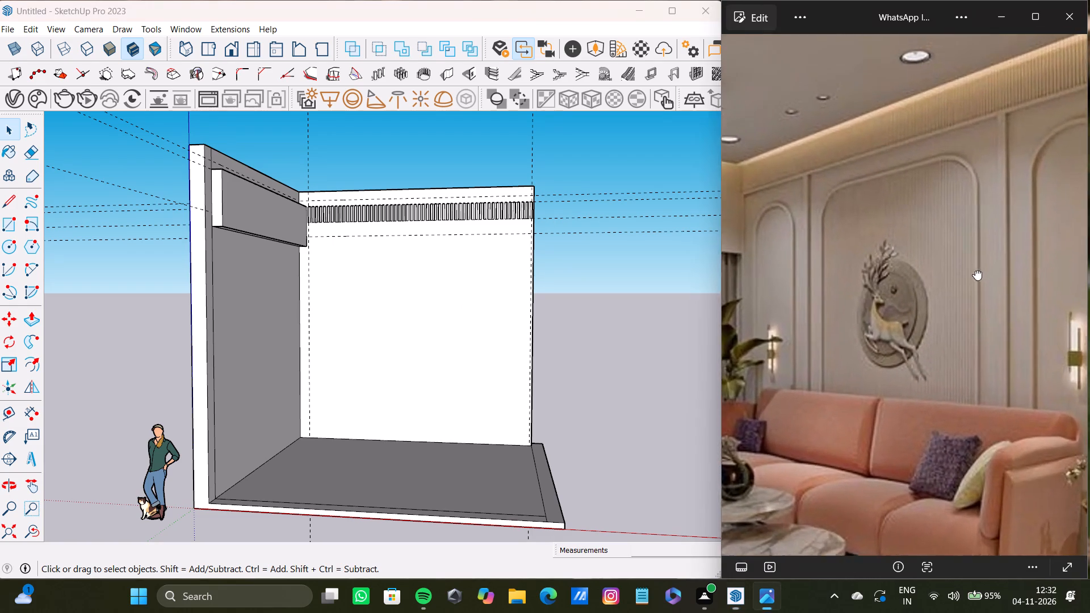
middle_click_drag(975, 270, 1029, 273)
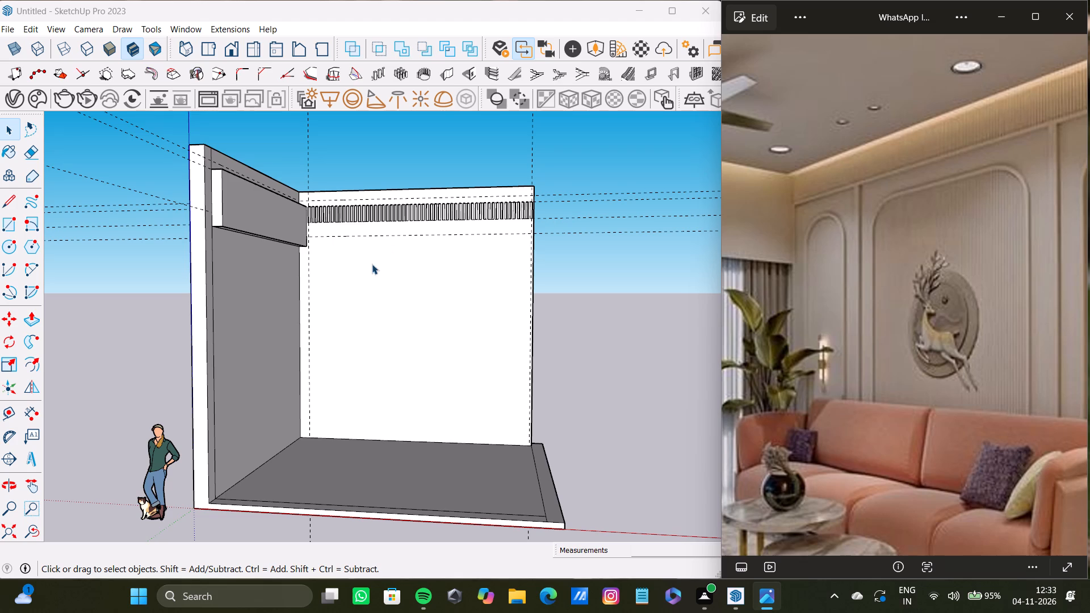
scroll(371, 358, "down", 6)
middle_click_drag(372, 349, 354, 338, "shift")
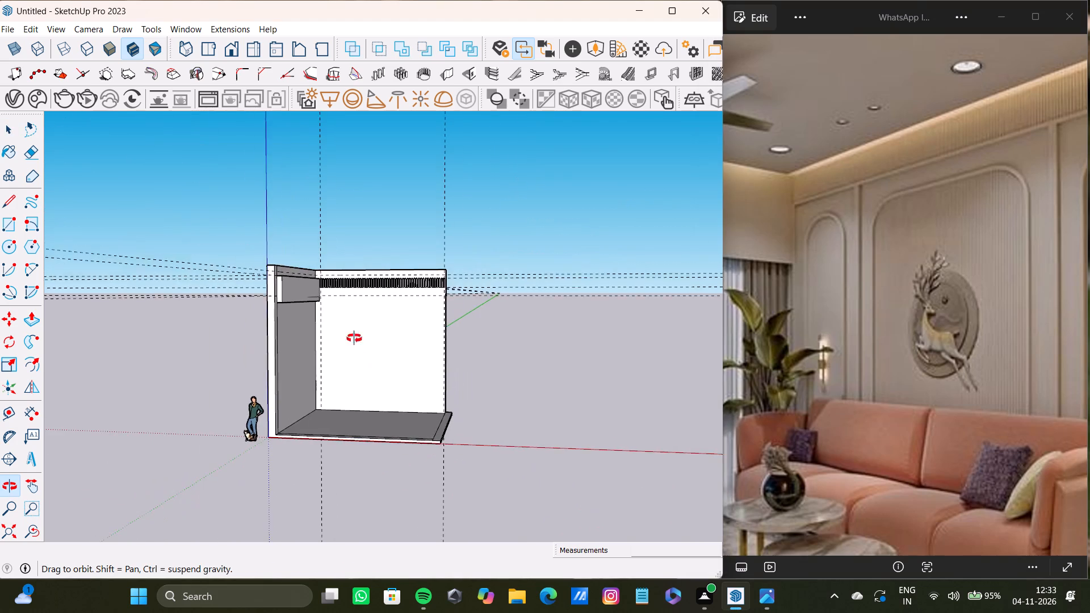
middle_click_drag(354, 338, 350, 315, "shift")
scroll(814, 355, "down", 7)
middle_click(815, 352, "shift")
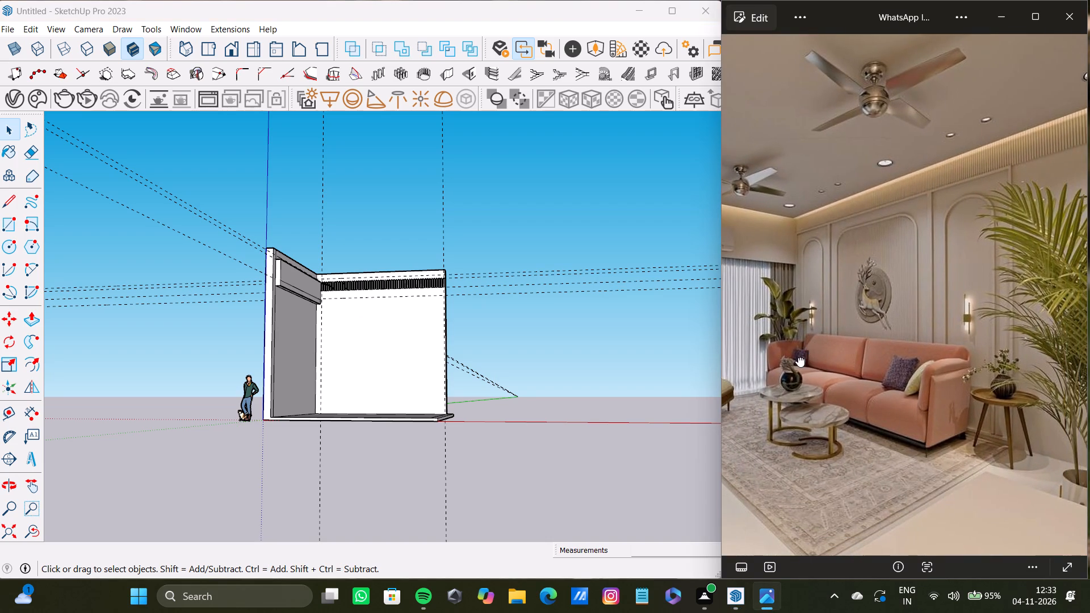
scroll(342, 337, "up", 7)
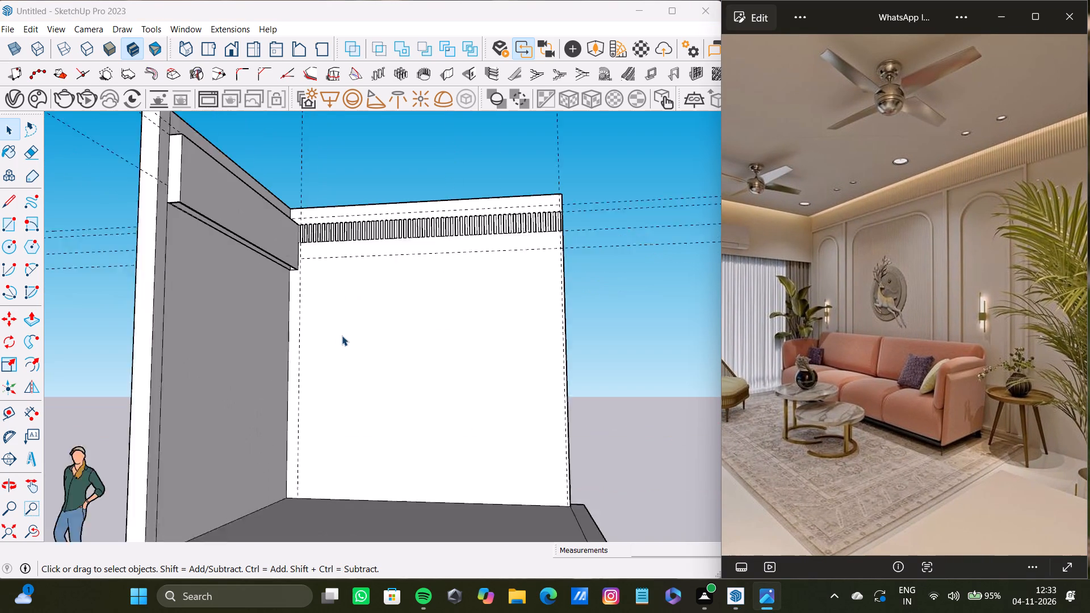
scroll(342, 335, "up", 1)
scroll(341, 326, "down", 4)
middle_click_drag(341, 326, 250, 392)
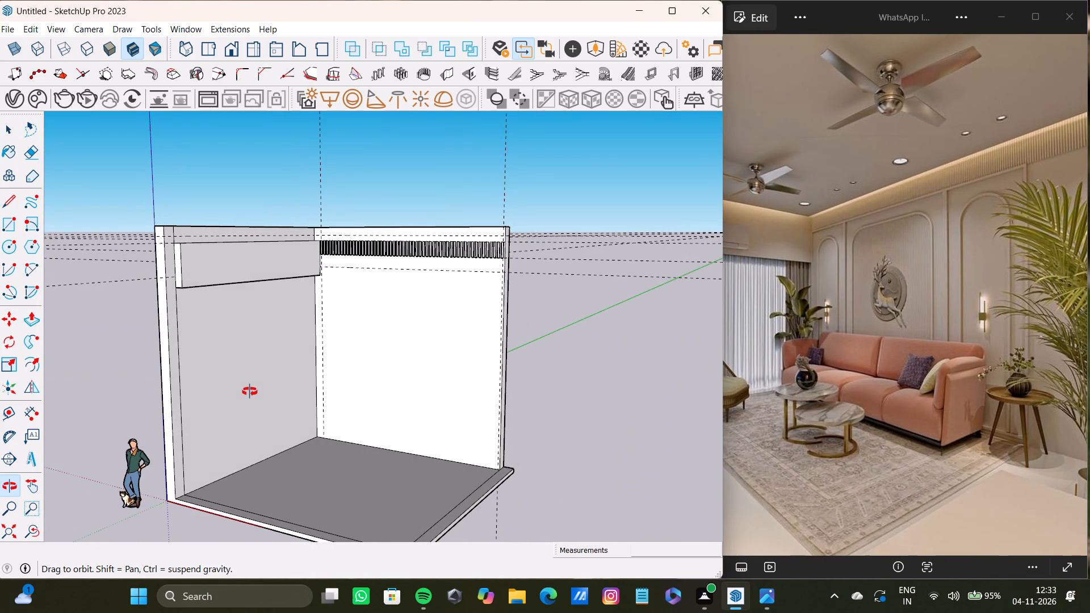
middle_click_drag(250, 392, 250, 359)
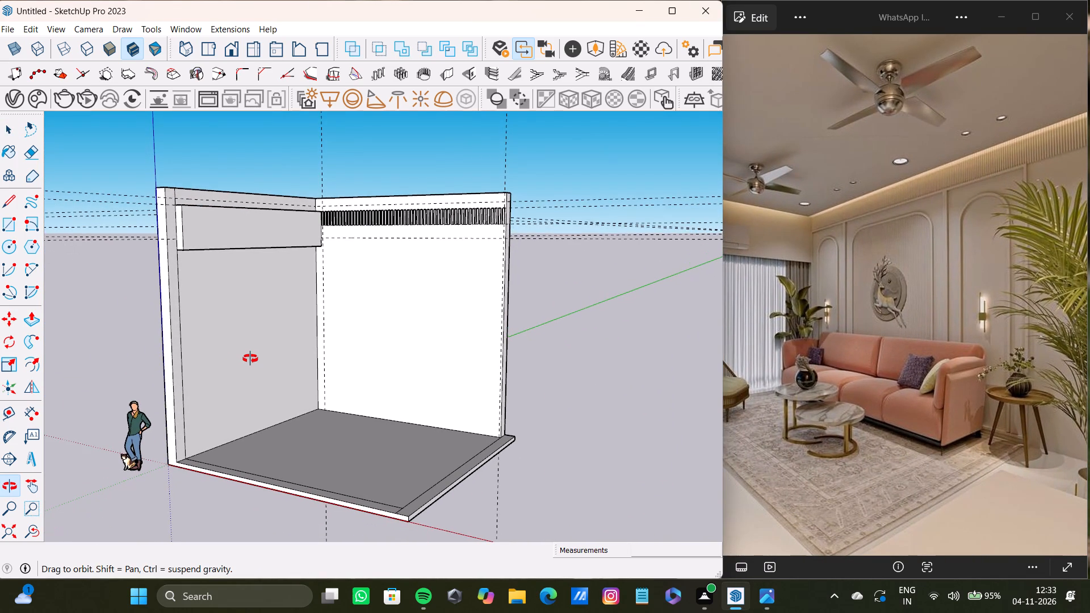
middle_click_drag(250, 359, 244, 362)
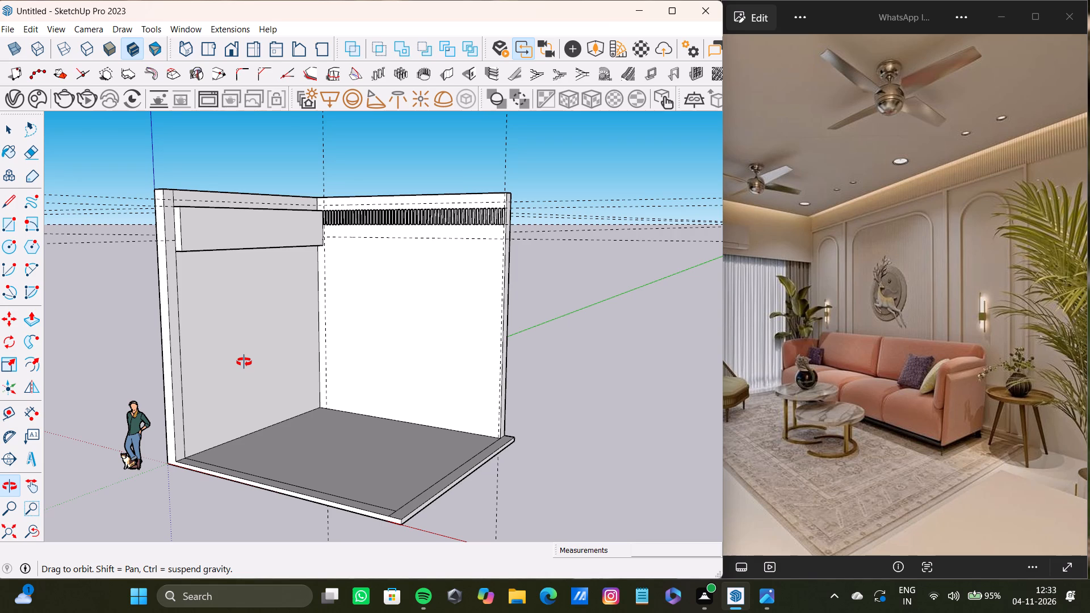
middle_click_drag(244, 362, 246, 335)
Push/Pull the long wall's free end face outward about 11 1/8" to the slab's edge.
scroll(558, 369, "up", 6)
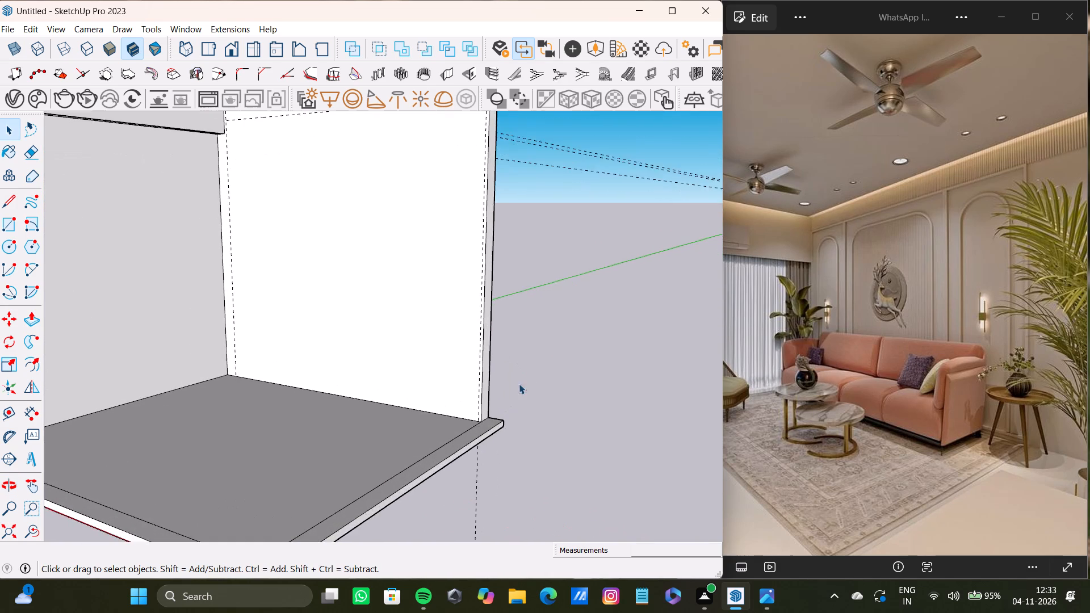
scroll(519, 384, "up", 5)
scroll(408, 422, "down", 8)
middle_click_drag(408, 414, 389, 471, "shift")
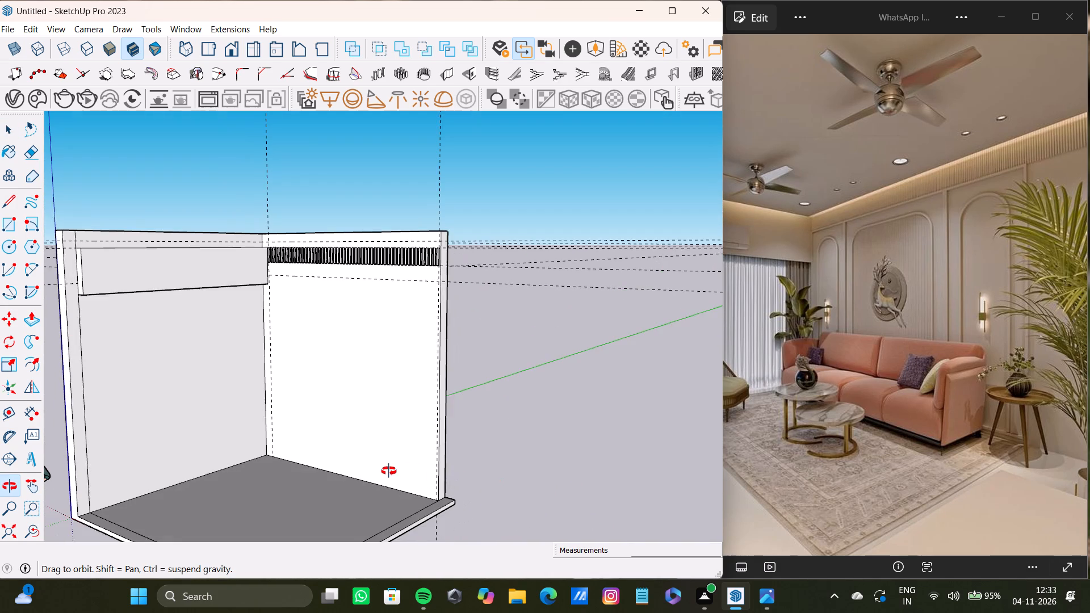
middle_click_drag(389, 471, 358, 415, "shift")
scroll(371, 430, "up", 7)
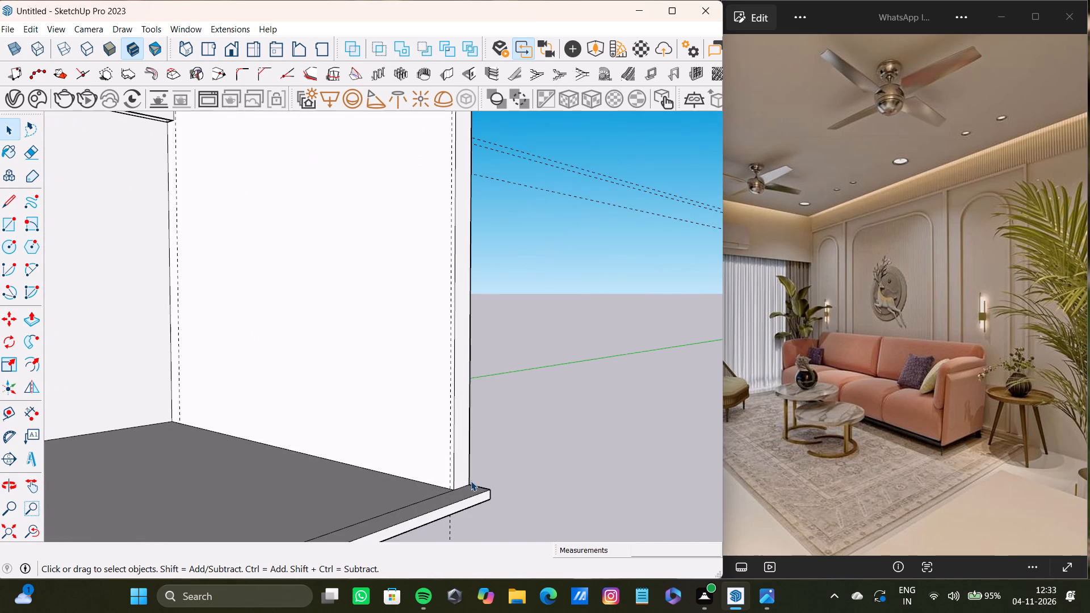
left_click(456, 465)
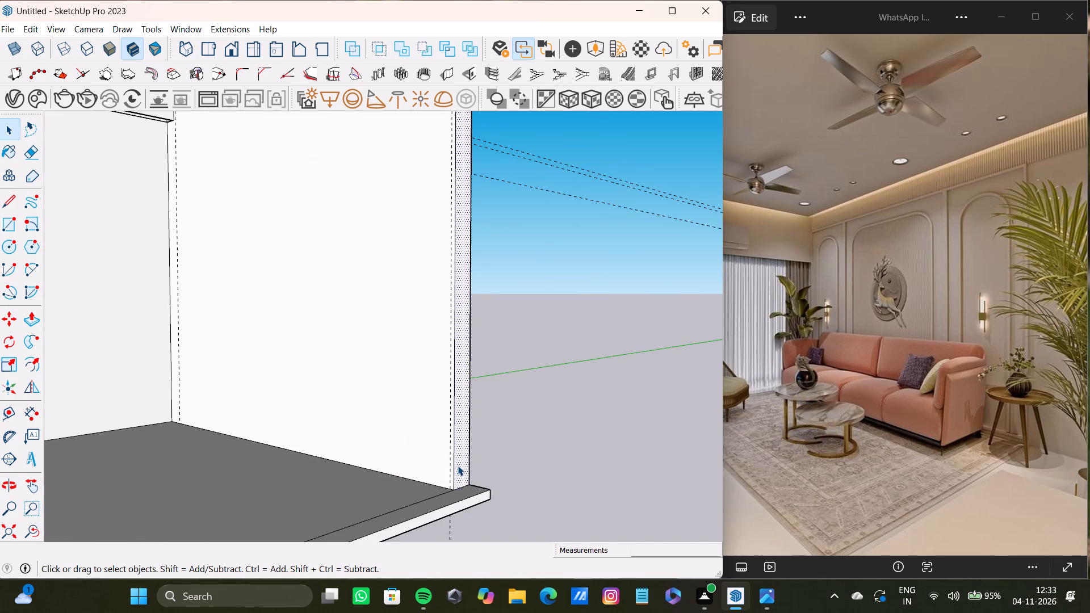
key("p")
left_click_drag(458, 465, 518, 485)
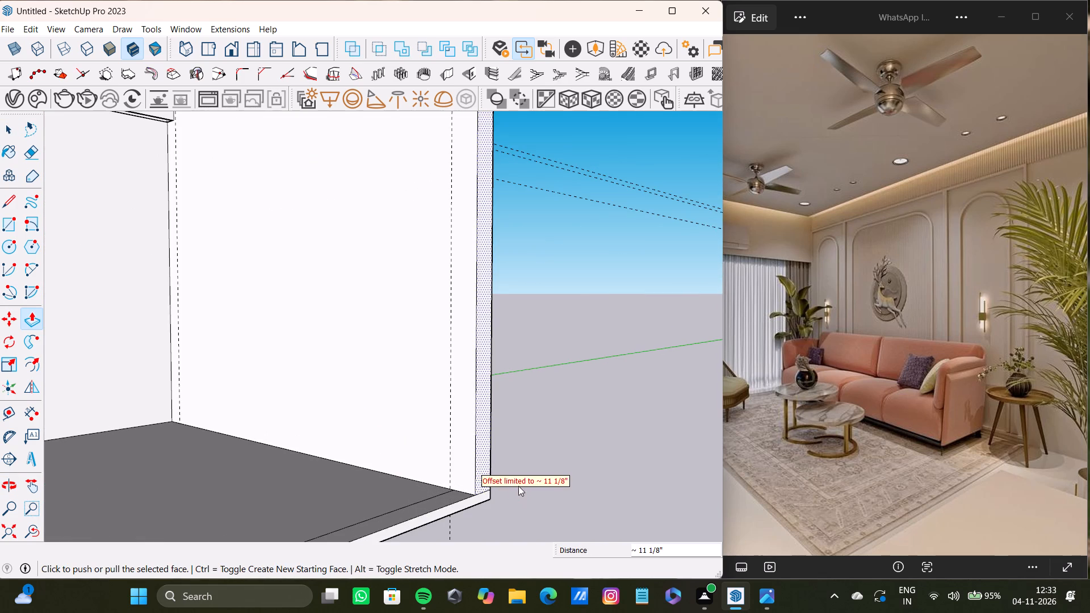
Extend the slab's edge face beyond the long wall by about 7' 1 3/8", then by about 1' 9 3/4" more.
scroll(518, 486, "down", 3)
middle_click_drag(514, 488, 507, 385, "shift")
scroll(406, 409, "up", 4)
key("space")
left_click(405, 409)
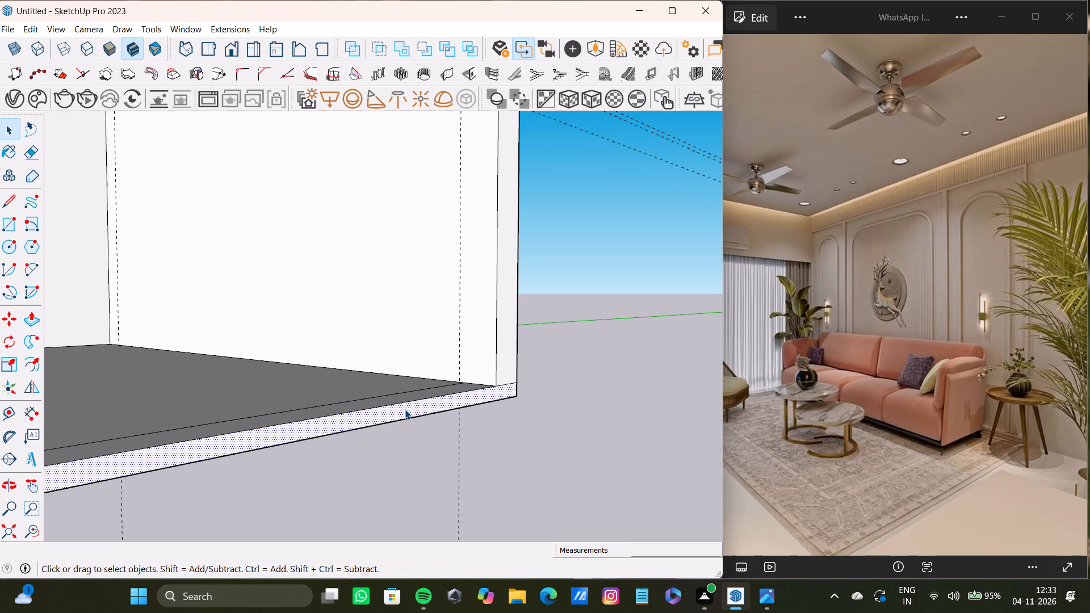
key("p")
left_click_drag(407, 410, 745, 511)
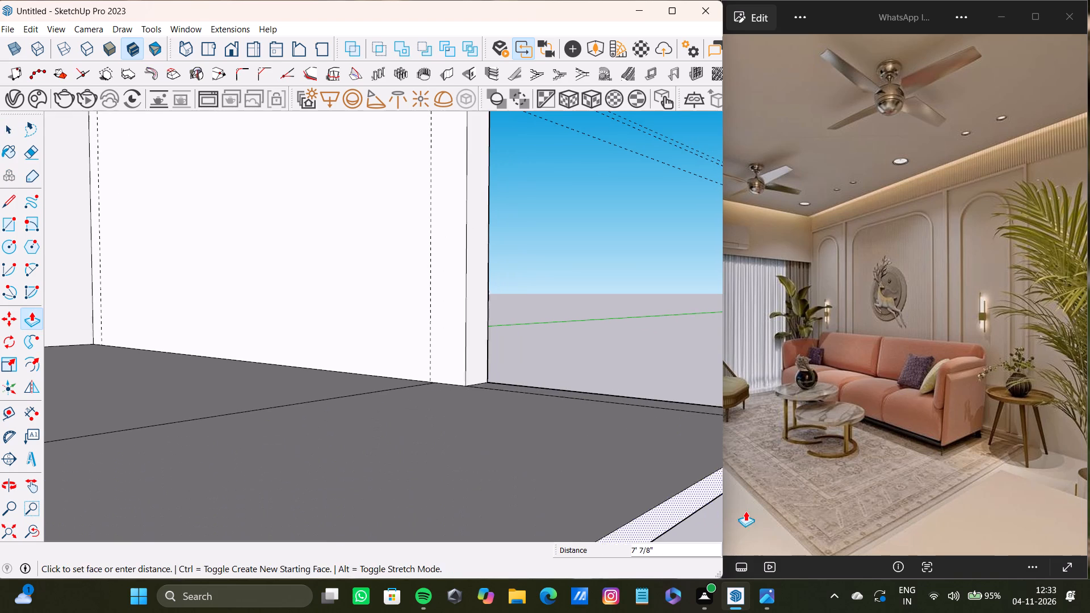
left_click_drag(745, 511, 745, 511)
scroll(544, 470, "down", 19)
scroll(534, 464, "up", 1)
middle_click_drag(533, 463, 443, 419, "shift")
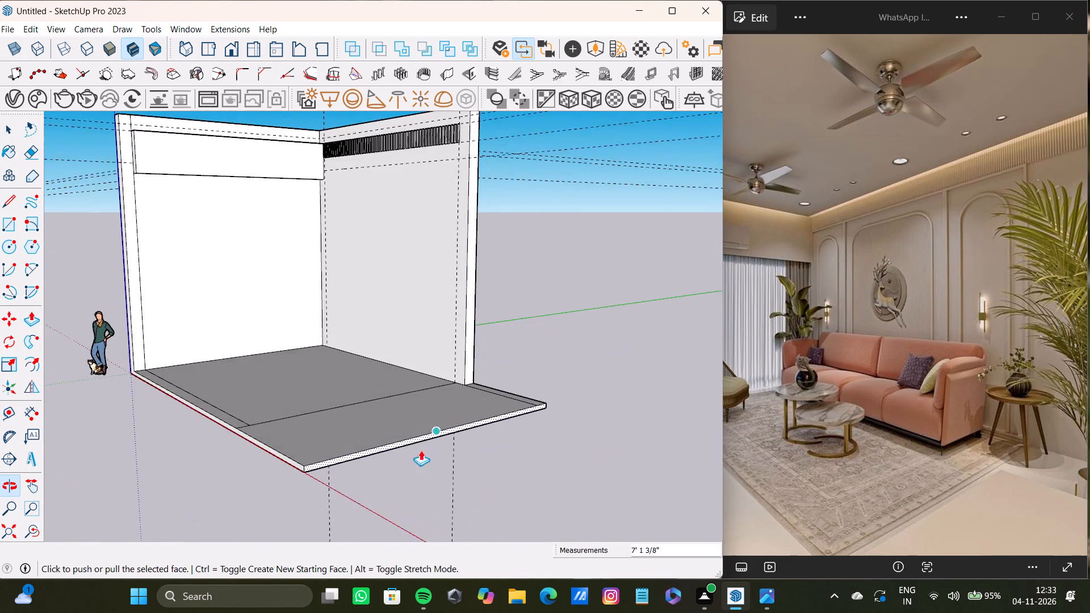
scroll(410, 468, "up", 3)
left_click_drag(424, 432, 454, 437)
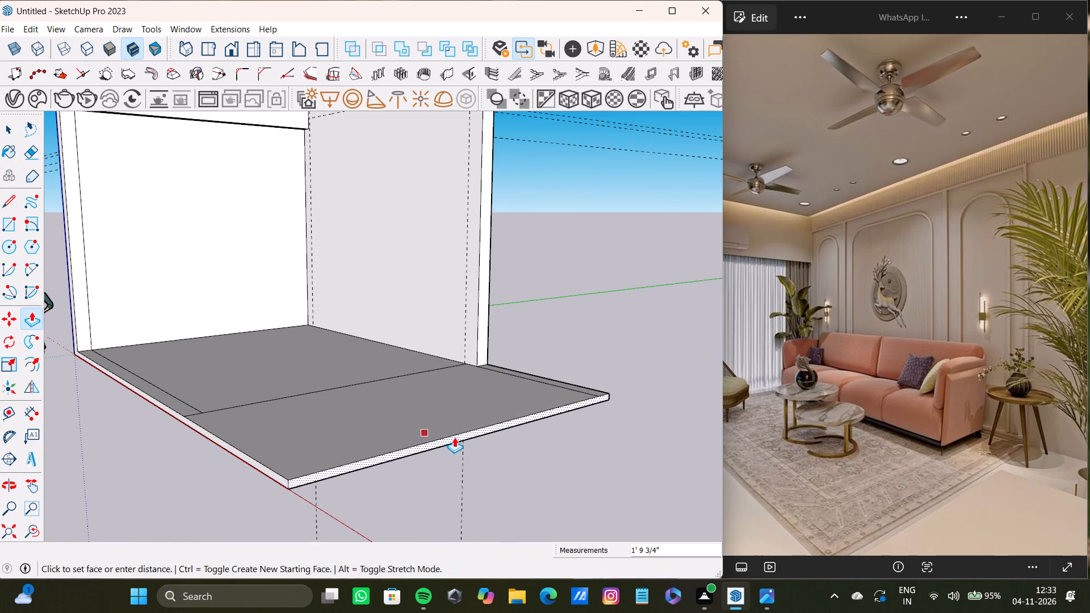
key("space")
Place a guide in line with the floor's inner border and draw a line about 9' 10 1/4" along it to the slab's new edge.
scroll(190, 401, "up", 7)
scroll(283, 427, "down", 5)
middle_click(257, 417)
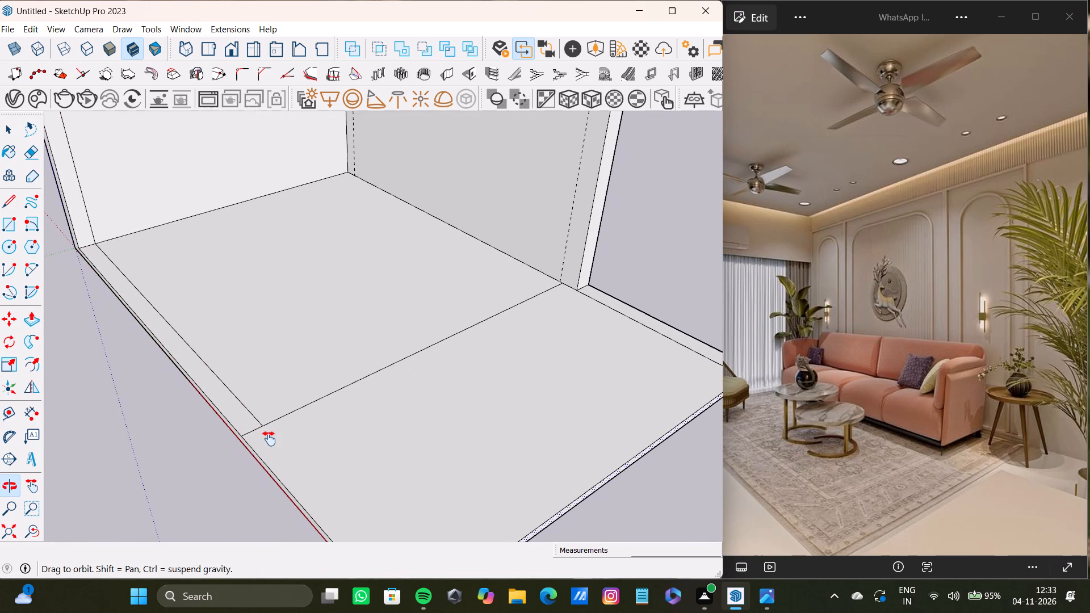
key("t")
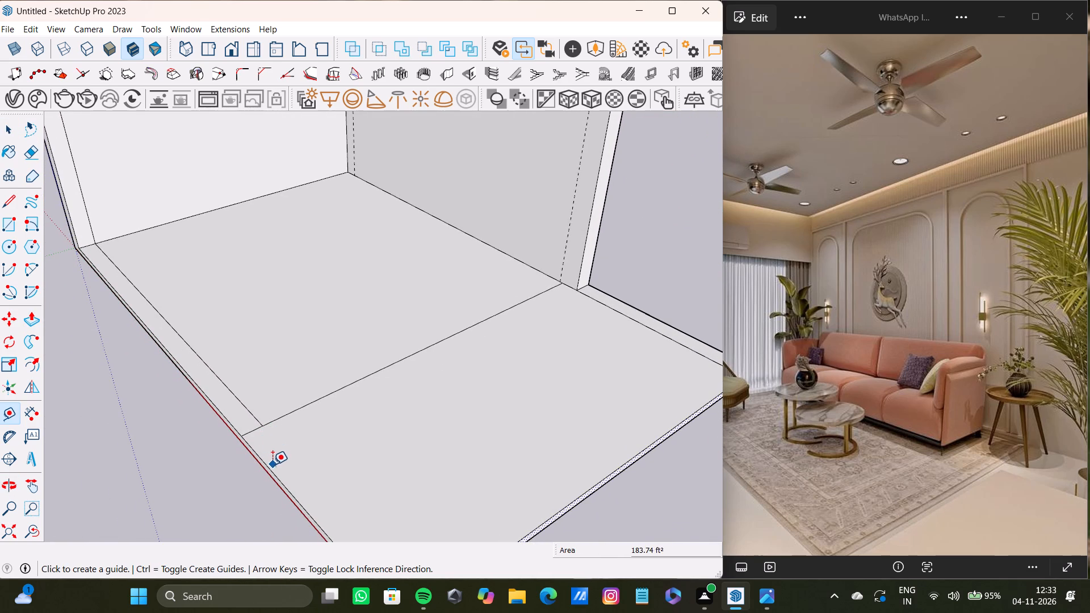
left_click(270, 467)
left_click(269, 424)
scroll(347, 462, "down", 2)
key("l")
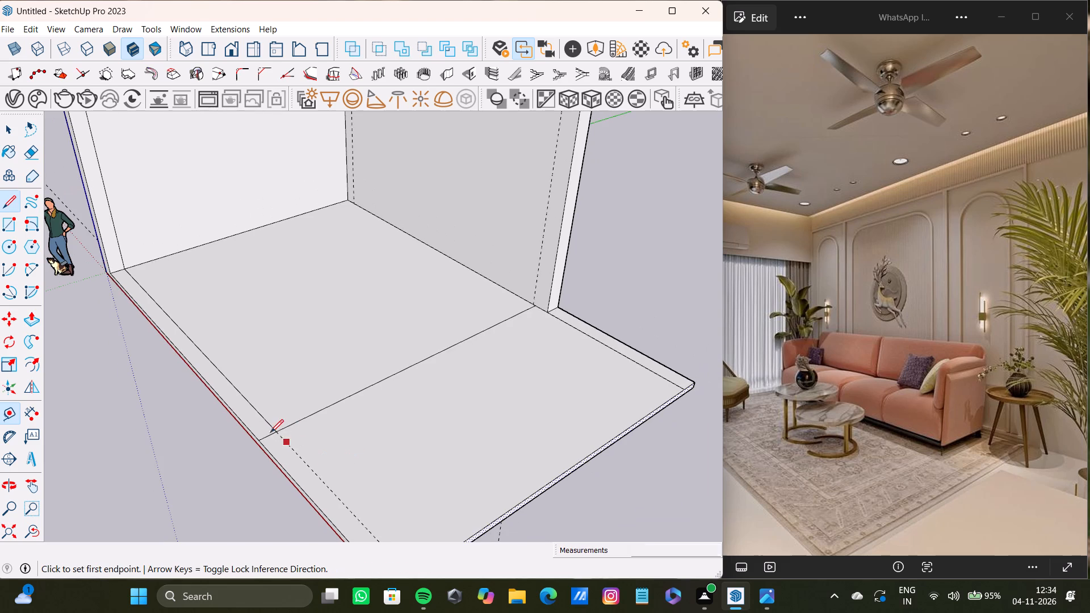
left_click(278, 432)
scroll(328, 486, "down", 3)
middle_click_drag(329, 488, 296, 414, "shift")
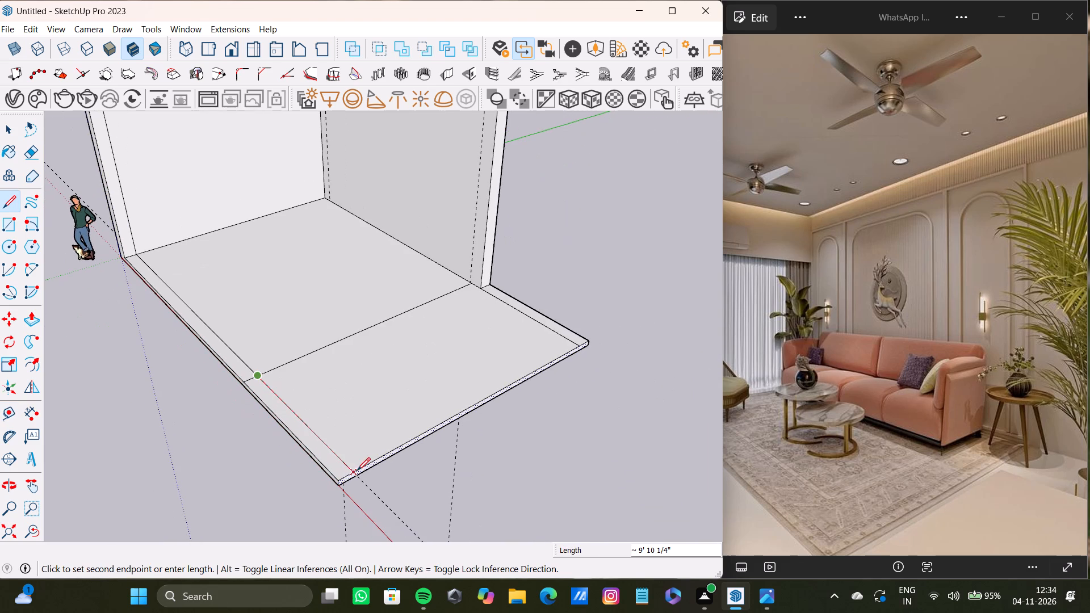
left_click(357, 471)
Copy the cross line on the floor to just inside the slab's new outer edge, forming a border strip.
key("space")
left_click(317, 350)
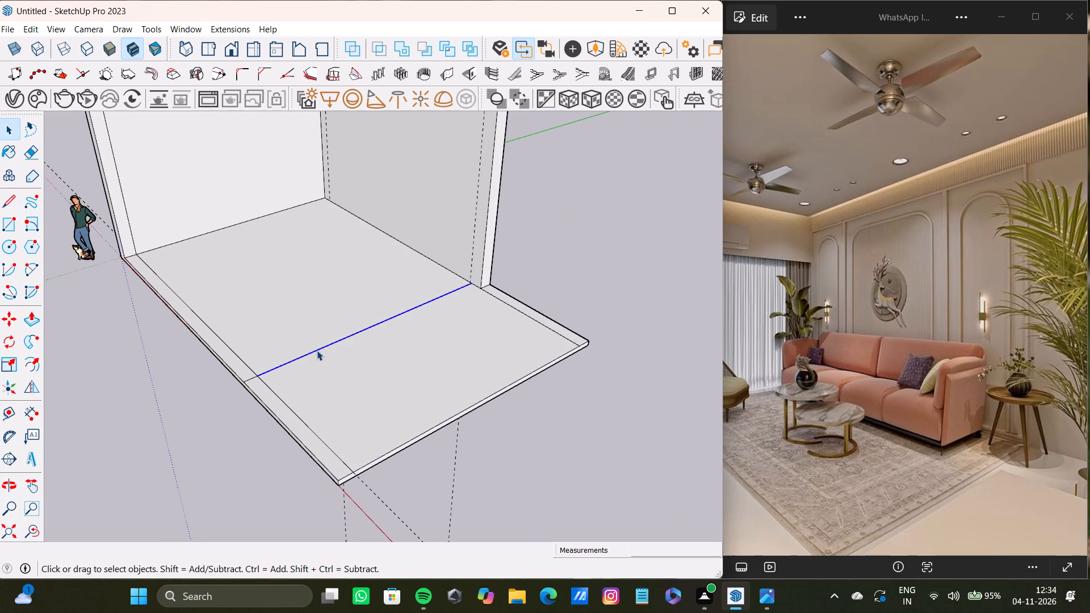
key("m")
left_click(261, 376)
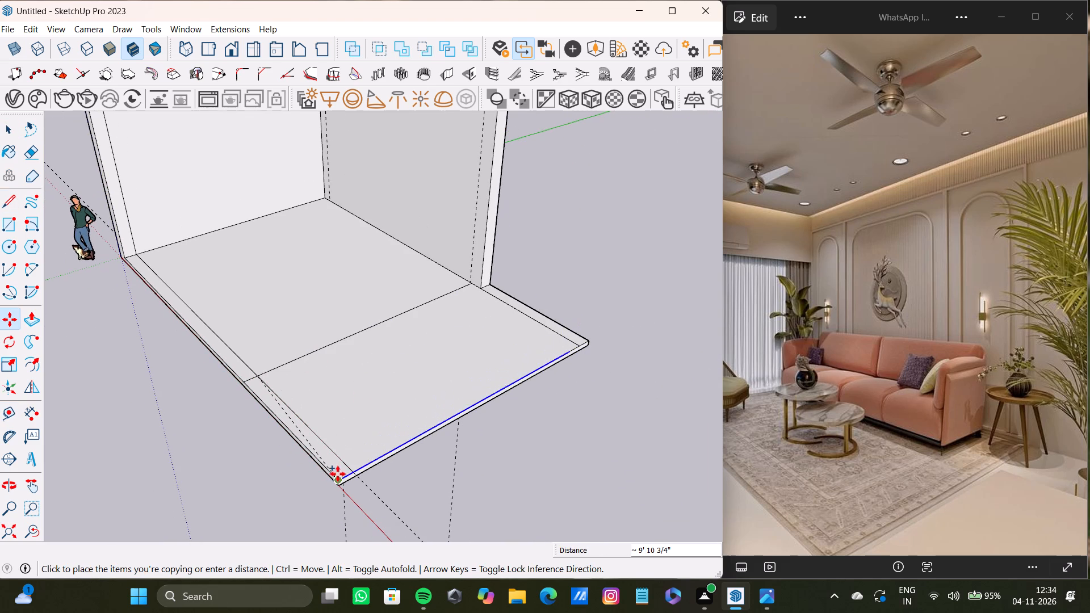
left_click(341, 464)
key("space")
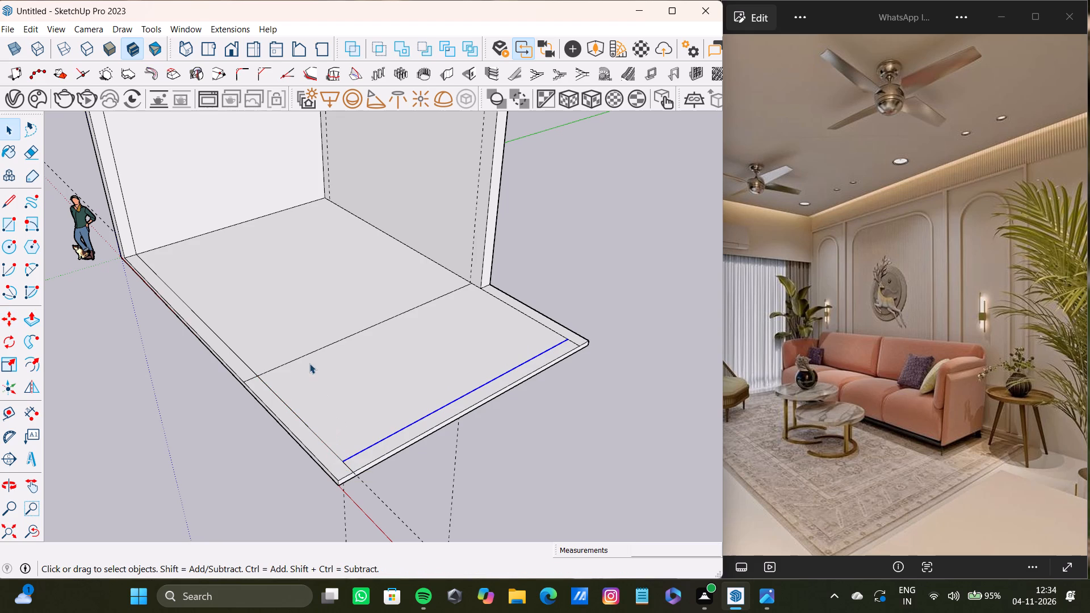
Delete the original cross line on the floor and its short leftover segment in the side border.
left_click(315, 351)
key("Delete")
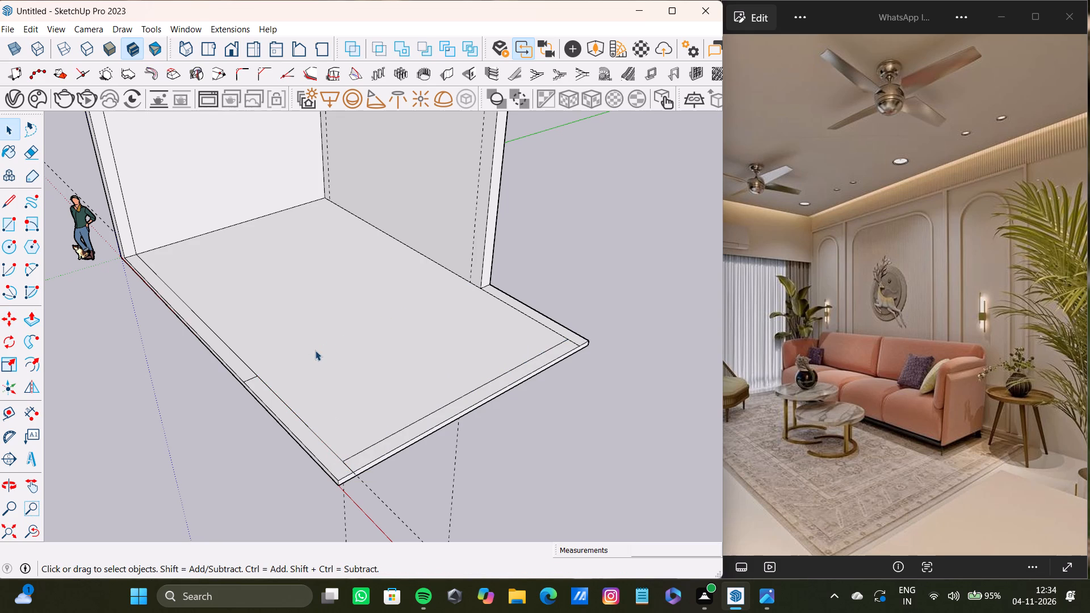
left_click(252, 380)
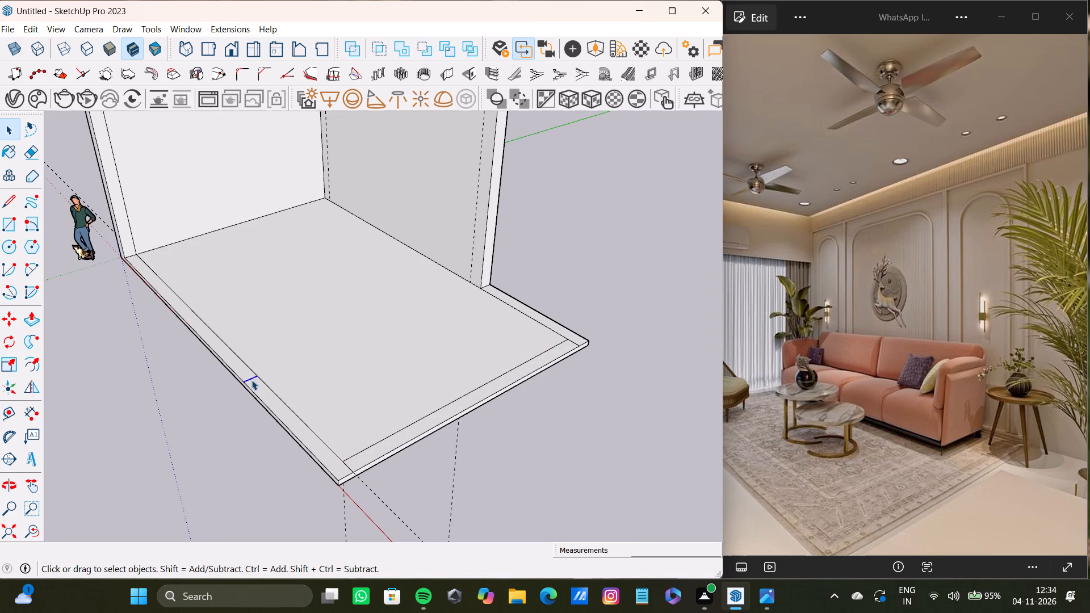
key("Delete")
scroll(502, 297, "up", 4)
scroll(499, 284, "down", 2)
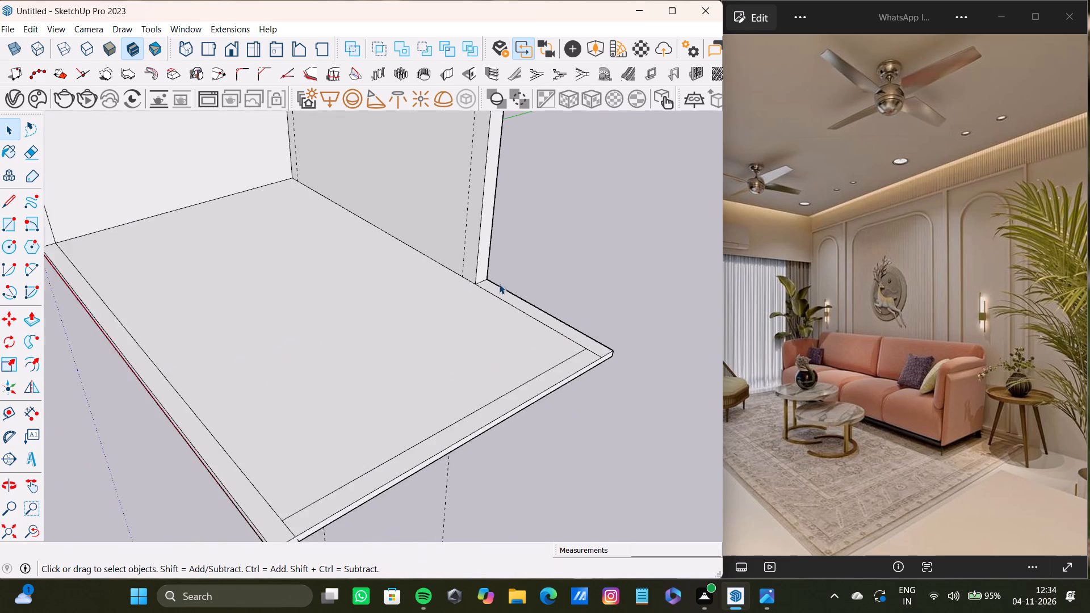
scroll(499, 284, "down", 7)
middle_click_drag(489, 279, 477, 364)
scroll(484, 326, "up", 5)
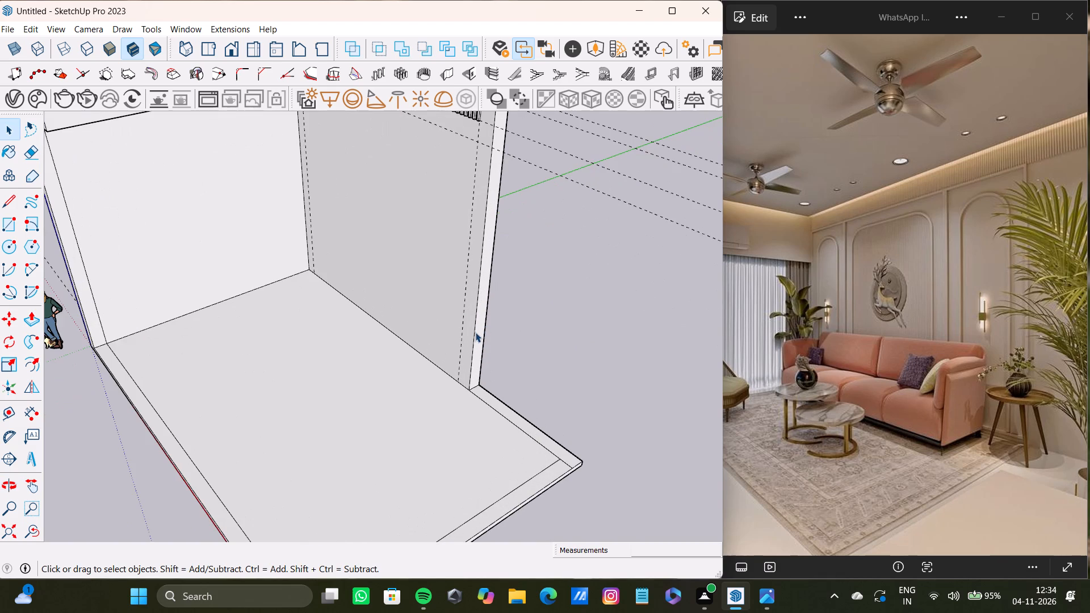
Push/Pull the long wall's end face outward about 8' 11 1/8" to the slab's extended edge.
left_click(475, 336)
left_click(475, 338)
left_click(479, 346)
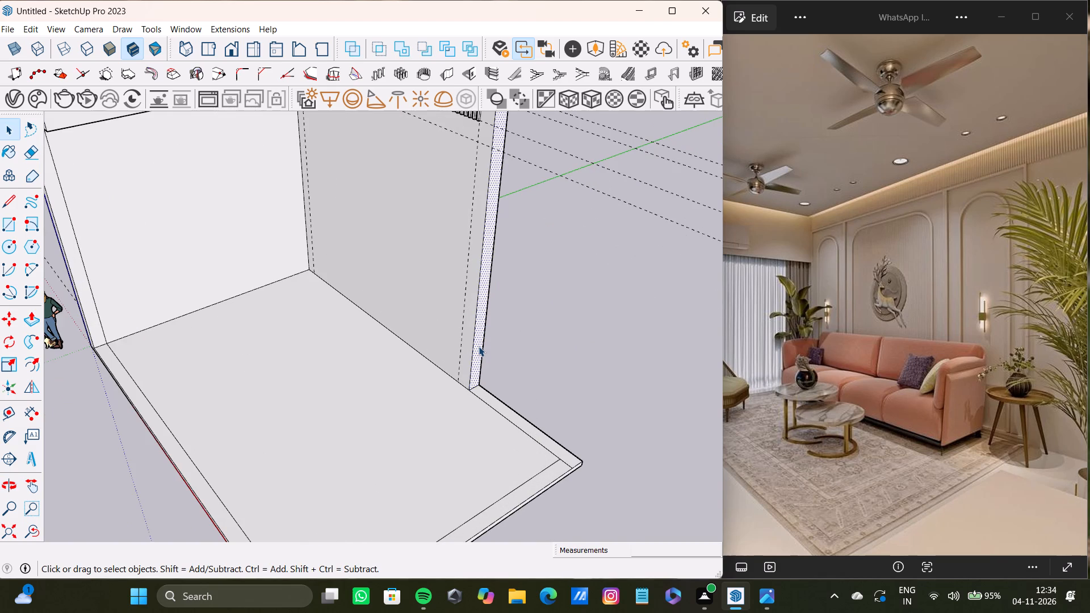
key("p")
left_click_drag(479, 346, 559, 486)
scroll(522, 451, "down", 8)
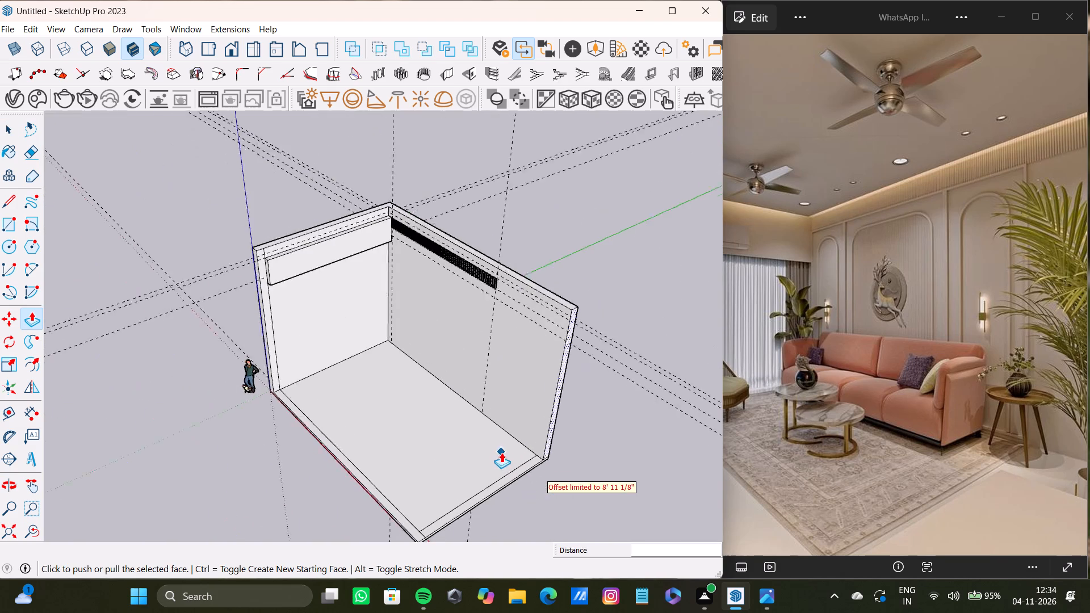
middle_click_drag(498, 453, 668, 355, "shift")
scroll(511, 334, "up", 5)
scroll(513, 353, "down", 5)
middle_click_drag(513, 362, 451, 361)
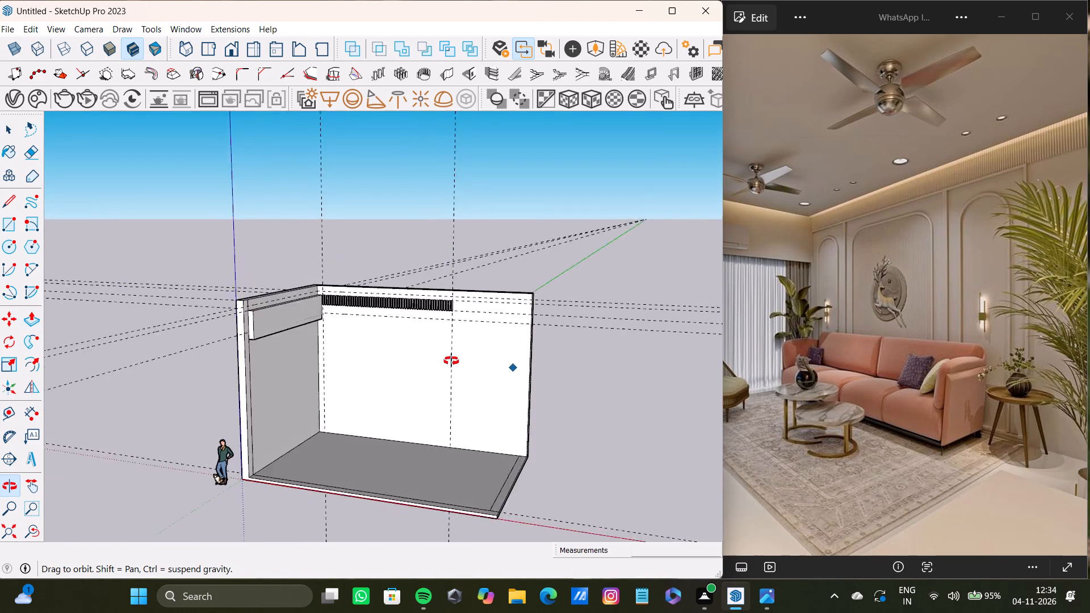
middle_click_drag(451, 361, 118, 165)
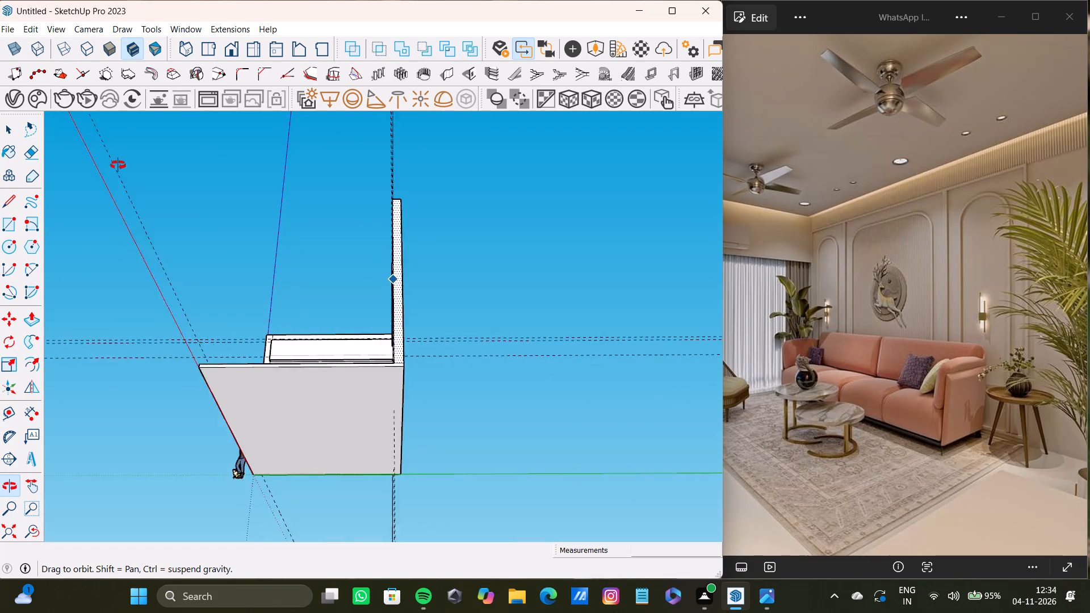
middle_click_drag(118, 165, 206, 199)
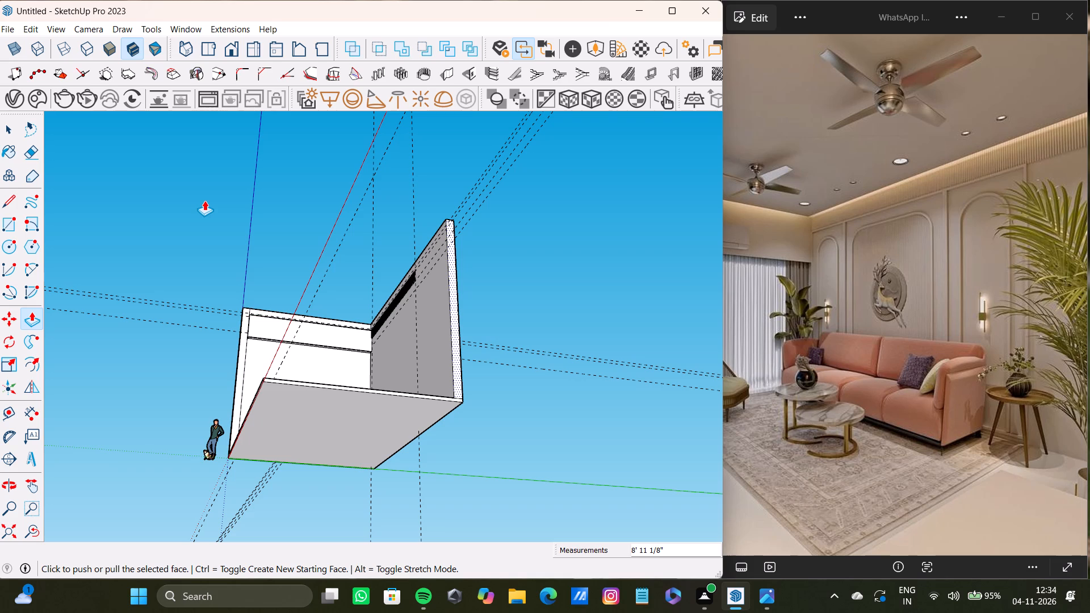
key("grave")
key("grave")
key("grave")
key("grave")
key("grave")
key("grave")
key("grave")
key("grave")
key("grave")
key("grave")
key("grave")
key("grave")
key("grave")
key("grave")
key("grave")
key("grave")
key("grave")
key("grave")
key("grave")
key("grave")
Select every visible face of the last fluted cove strip and copy it about 9' 11 3/8" along the guide to the long wall's new end.
scroll(216, 257, "down", 7)
middle_click_drag(388, 305, 433, 534, "shift")
scroll(346, 383, "up", 14)
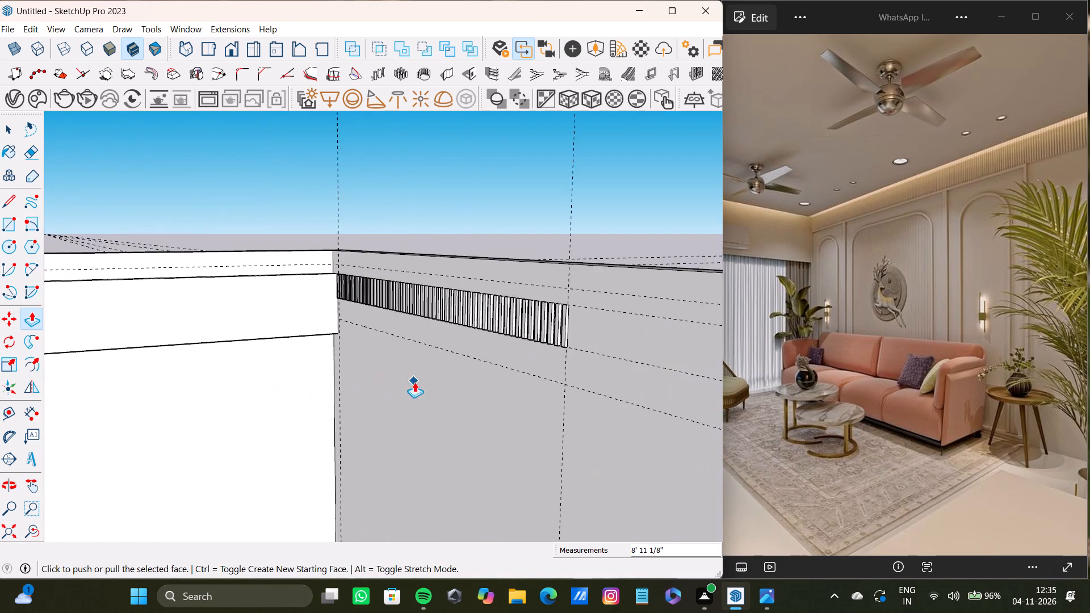
middle_click_drag(414, 382, 438, 433)
scroll(420, 426, "down", 7)
middle_click_drag(406, 424, 246, 270, "shift")
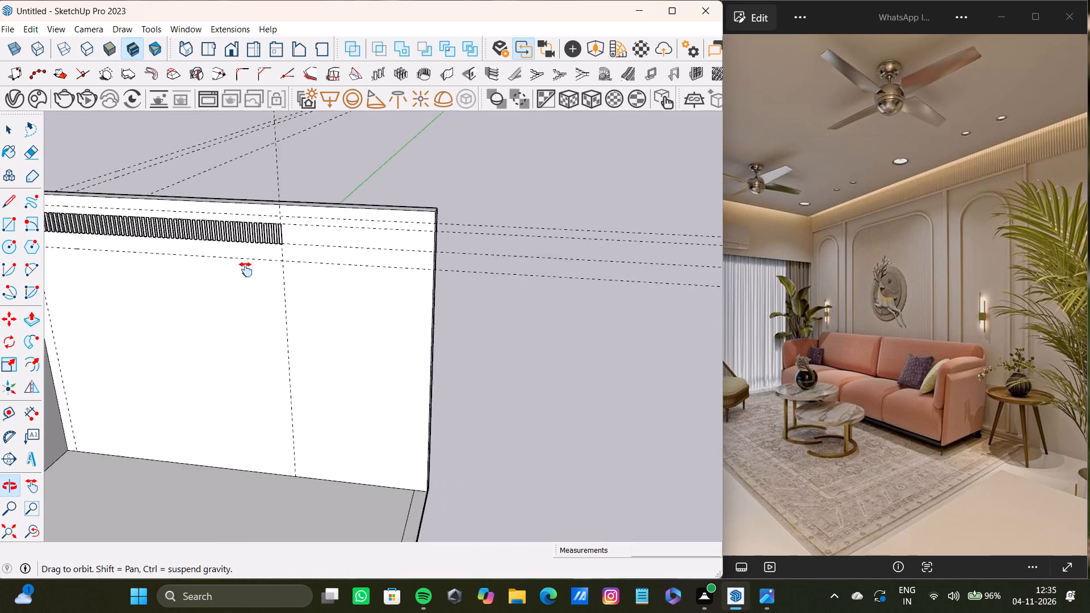
middle_click_drag(246, 270, 231, 242, "shift")
scroll(237, 262, "down", 4)
middle_click_drag(265, 282, 258, 289, "shift")
scroll(367, 261, "up", 3)
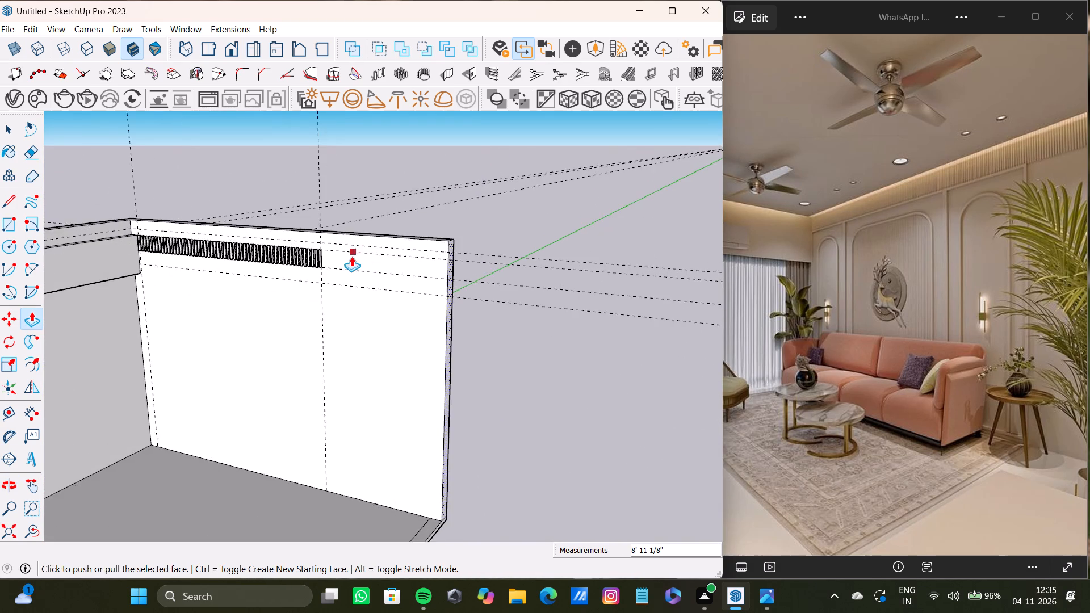
scroll(351, 256, "up", 6)
key("space")
scroll(335, 259, "up", 9)
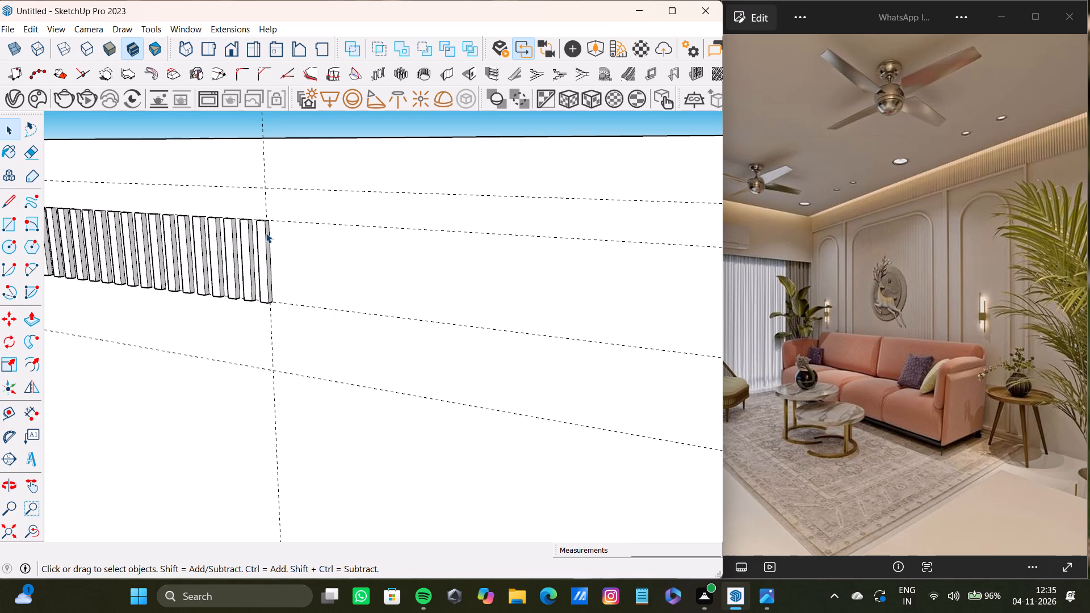
scroll(266, 224, "up", 4)
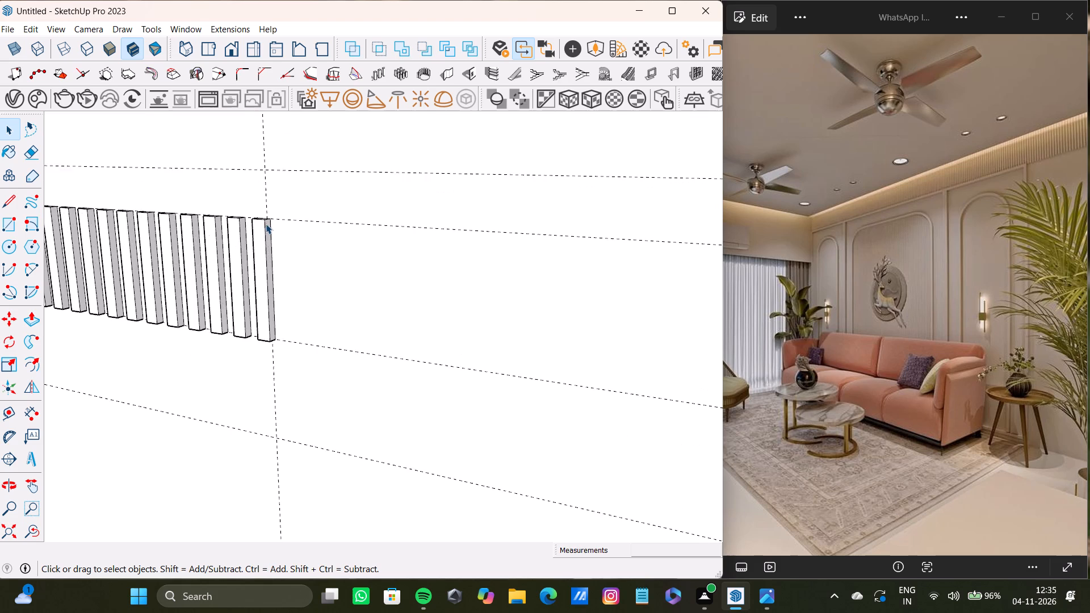
scroll(266, 224, "up", 3)
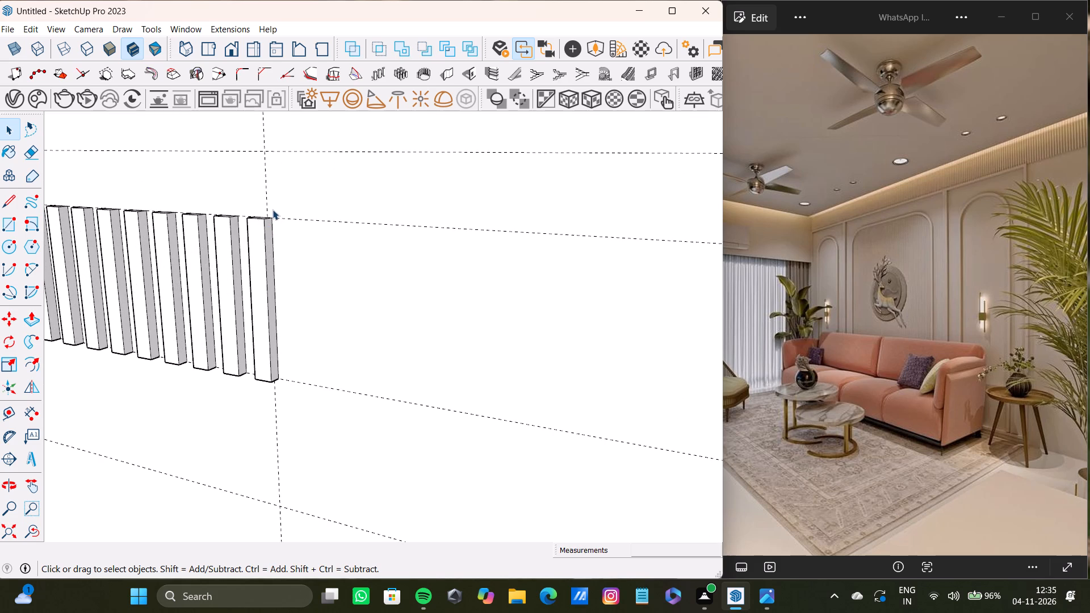
scroll(262, 215, "up", 7)
middle_click_drag(250, 228, 256, 285, "shift")
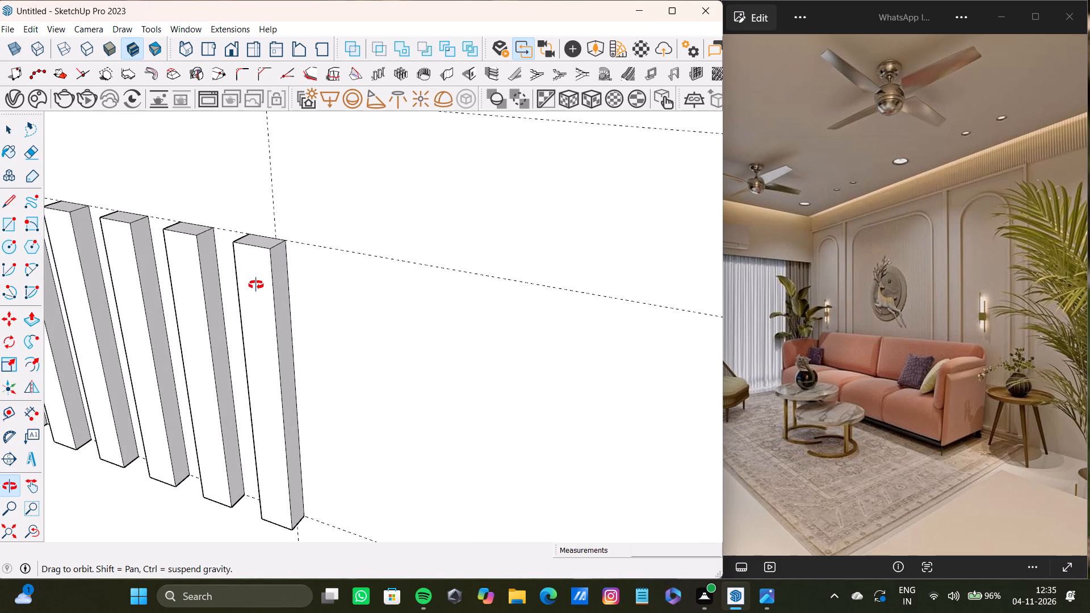
middle_click_drag(256, 285, 270, 285, "shift")
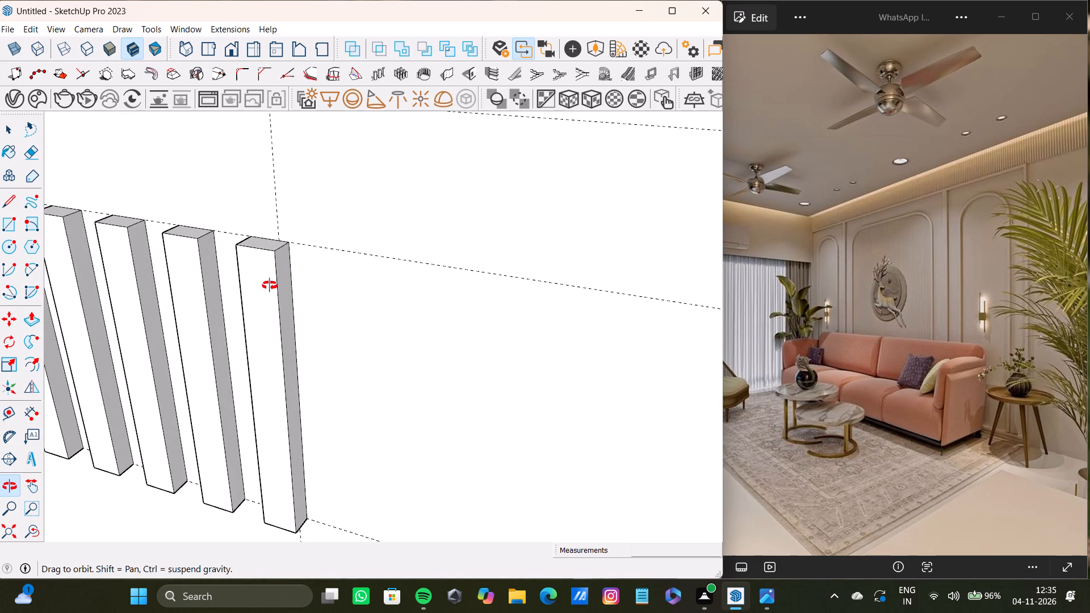
middle_click_drag(270, 285, 266, 295, "shift")
scroll(269, 284, "up", 7)
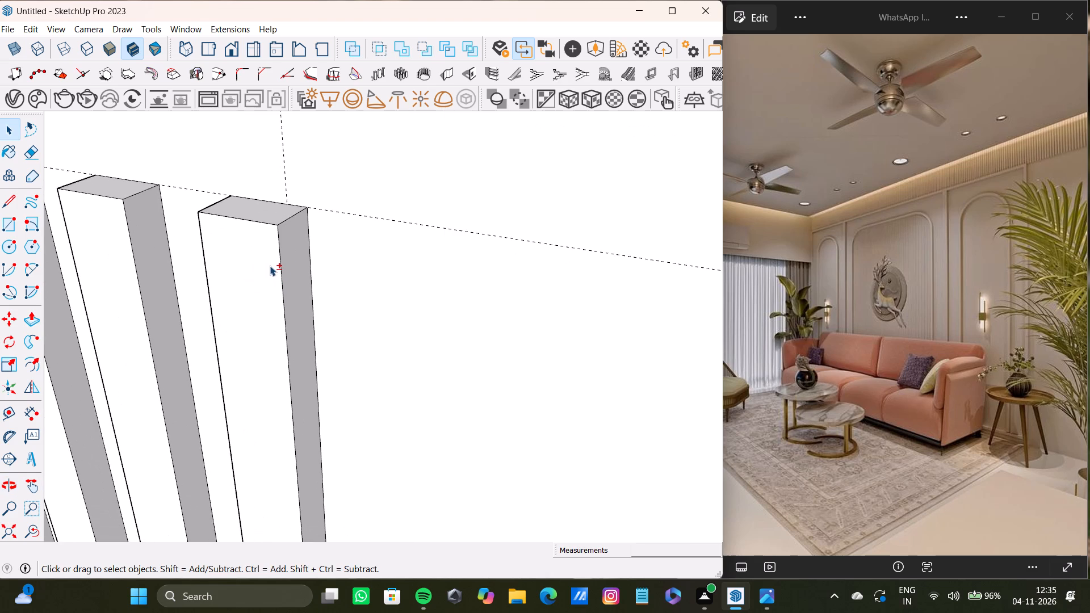
double_click(270, 266, "shift")
double_click(291, 268, "shift")
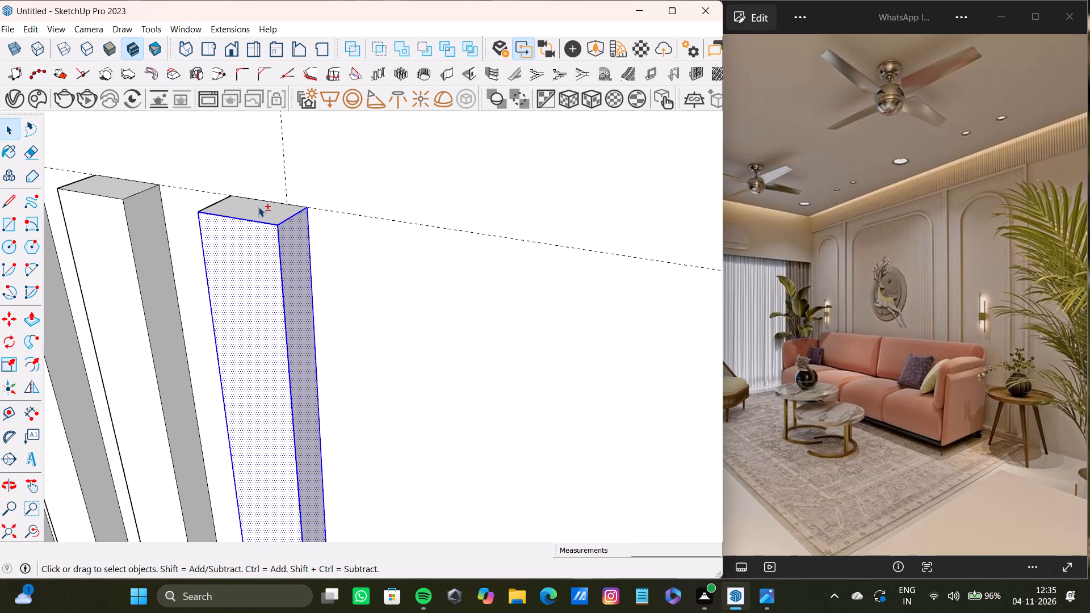
double_click(258, 207, "shift")
scroll(240, 217, "down", 5, "shift")
middle_click_drag(239, 233, 330, 215)
scroll(261, 253, "down", 4)
middle_click_drag(258, 255, 492, 342)
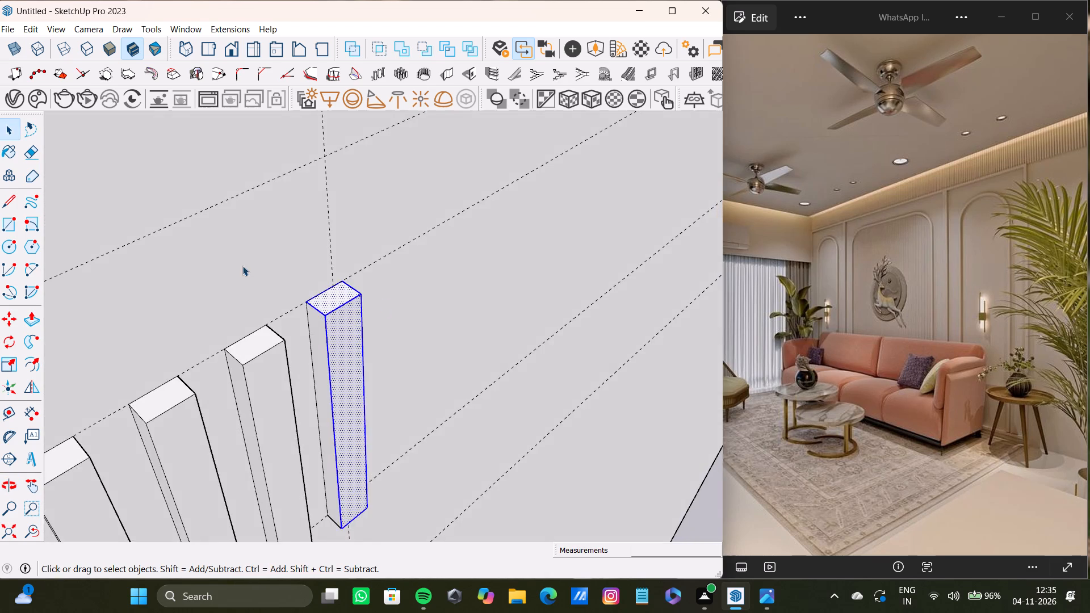
scroll(242, 266, "up", 6)
double_click(340, 345, "shift")
scroll(349, 342, "down", 5, "shift")
middle_click_drag(357, 339, 85, 288)
scroll(275, 322, "down", 3)
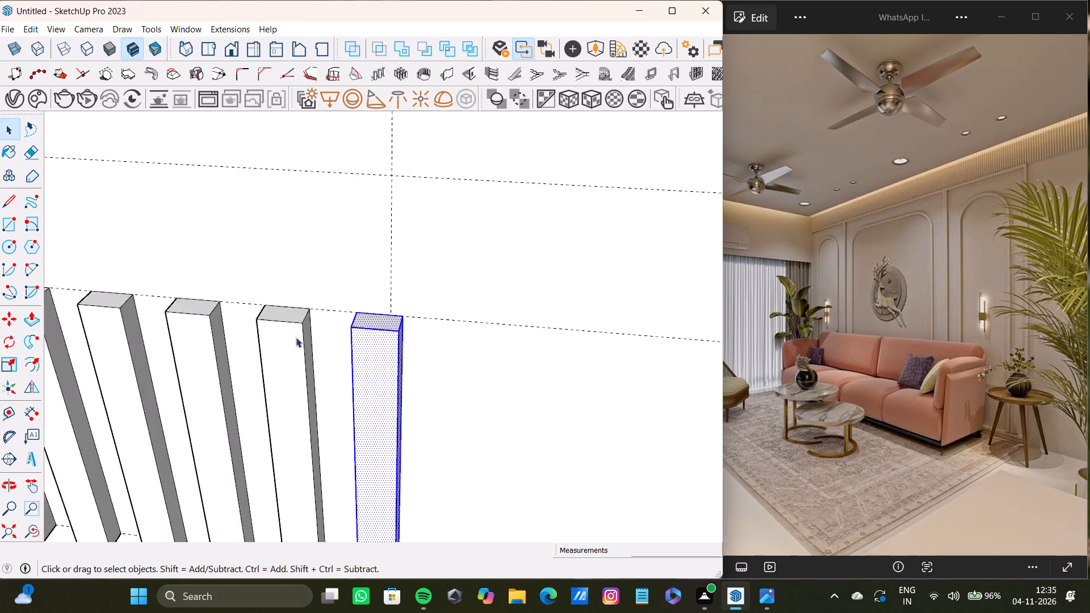
middle_click_drag(332, 372, 291, 216)
middle_click_drag(372, 412, 284, 254)
scroll(332, 343, "up", 5)
middle_click_drag(355, 417, 316, 242)
scroll(346, 405, "up", 3)
middle_click_drag(346, 401, 355, 361)
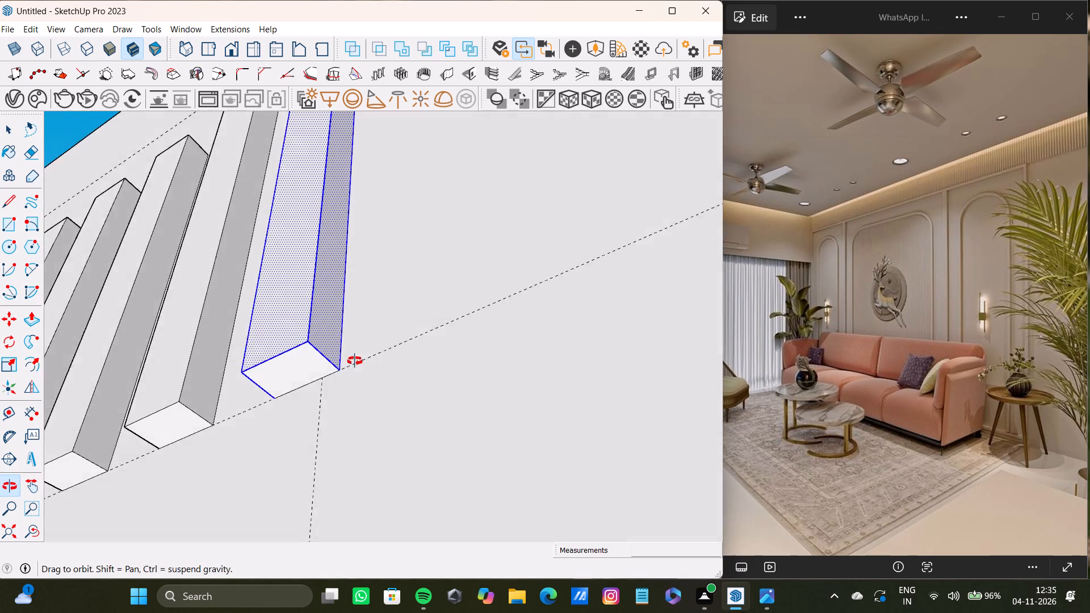
middle_click_drag(355, 361, 355, 355)
scroll(291, 371, "up", 3, "shift")
double_click(294, 359, "shift")
scroll(292, 340, "down", 4)
middle_click_drag(292, 339, 349, 372)
key("m")
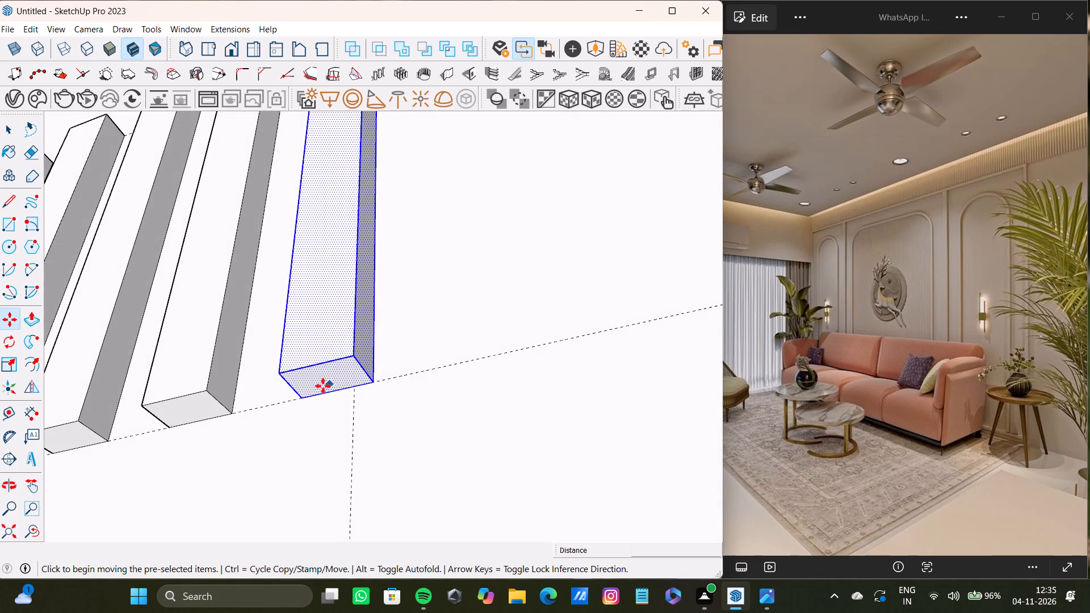
left_click(301, 394, "ctrl")
scroll(446, 368, "down", 12)
middle_click_drag(476, 357, 58, 404, "shift")
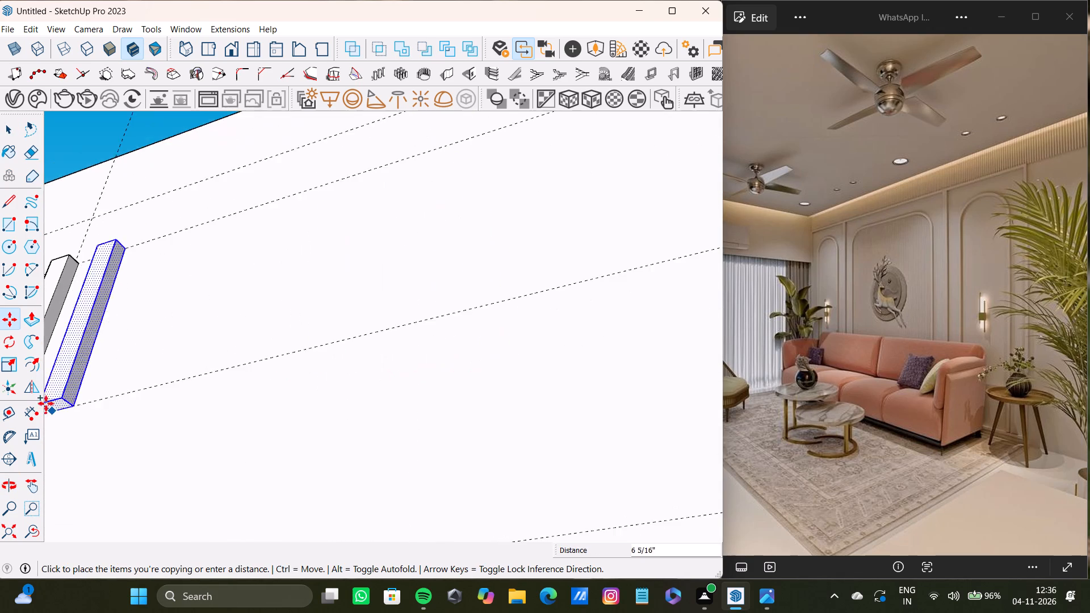
scroll(204, 388, "down", 14)
middle_click_drag(527, 351, 306, 433)
scroll(456, 372, "down", 3)
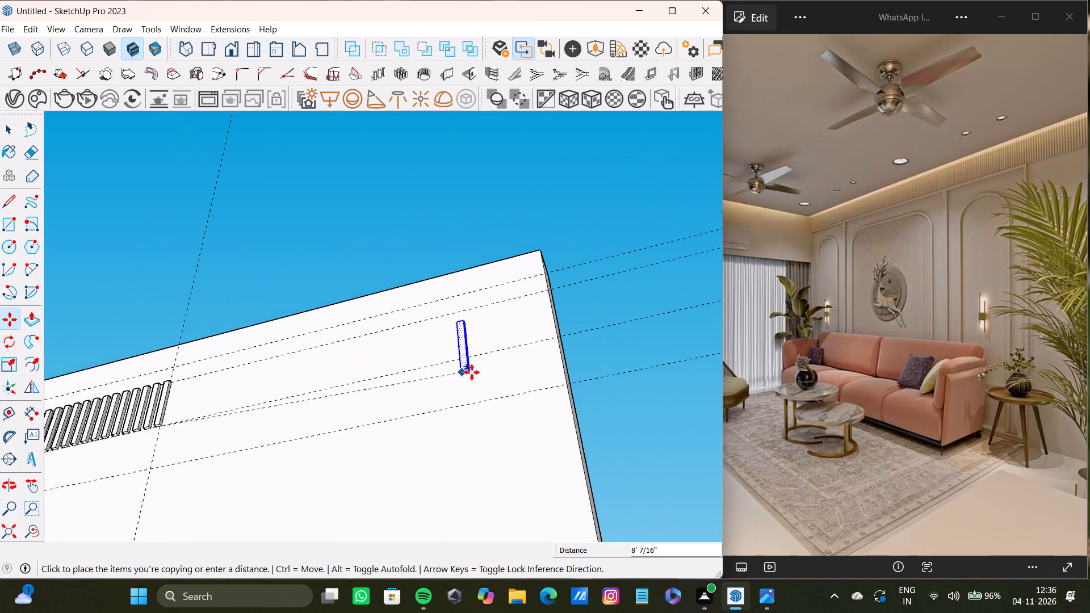
scroll(522, 352, "up", 4)
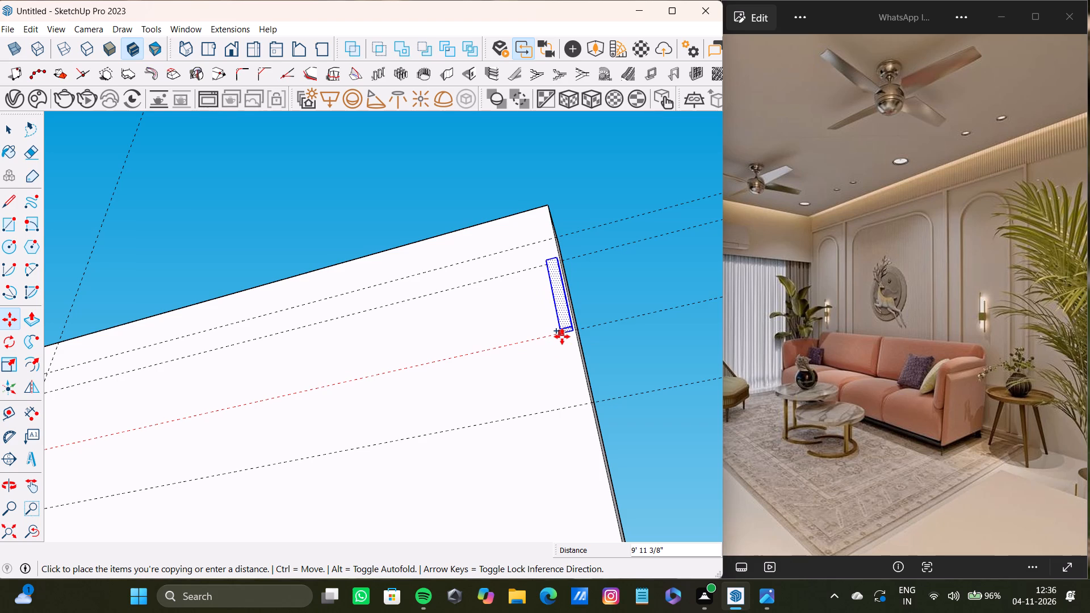
Divide the copy distance into 33 to array the strips evenly along the wall extension.
key("slash")
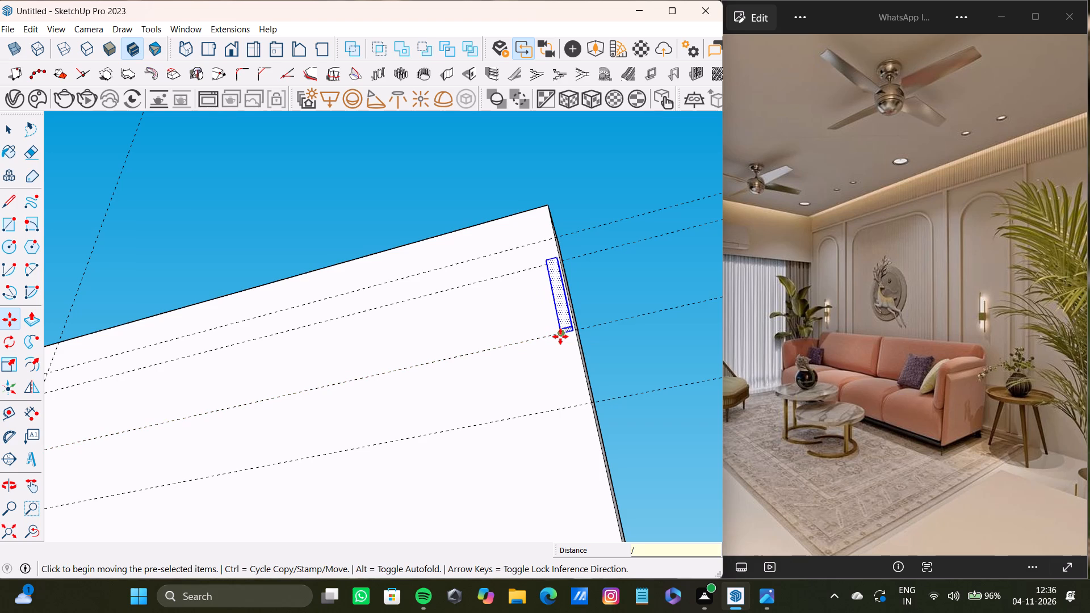
type("33")
key("Return")
key("space")
Select all the stray arrayed copies of the long wall's end face standing beyond the wall, with their edges, and delete them.
scroll(469, 311, "down", 11)
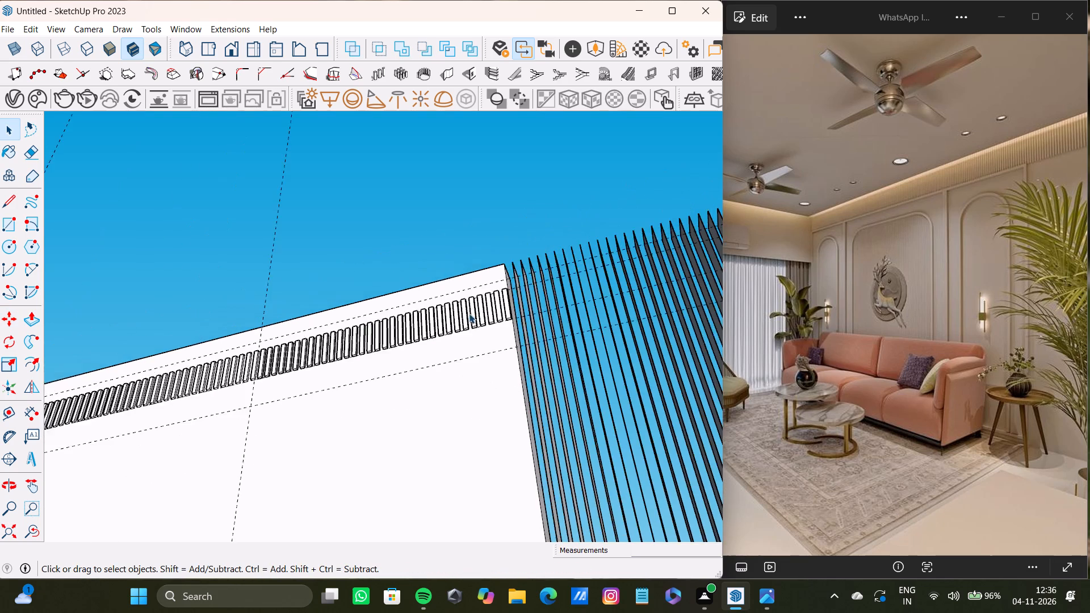
scroll(469, 313, "down", 13)
middle_click_drag(469, 314, 482, 520)
scroll(409, 339, "up", 8)
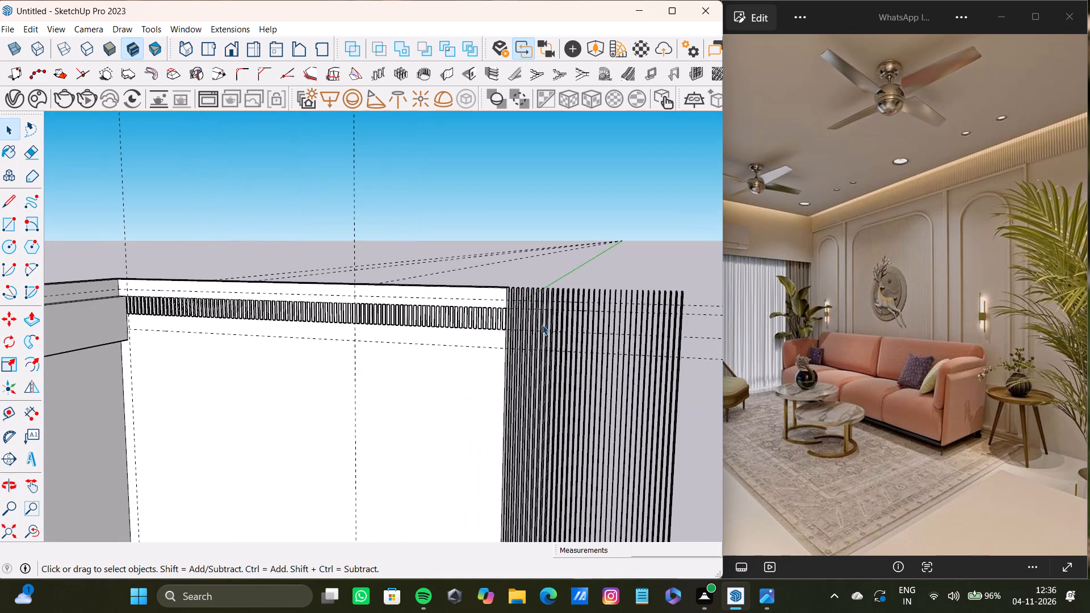
scroll(513, 289, "up", 4)
scroll(513, 289, "down", 5)
scroll(513, 289, "up", 1, "shift")
middle_click_drag(481, 297, 424, 436, "shift")
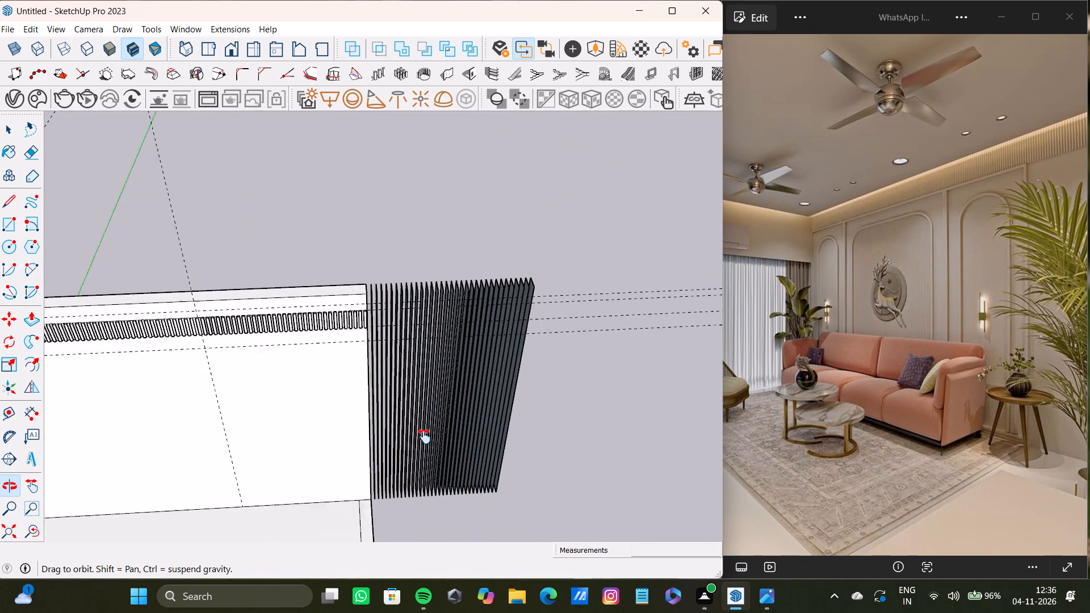
middle_click_drag(424, 436, 401, 425, "shift")
scroll(375, 306, "up", 18)
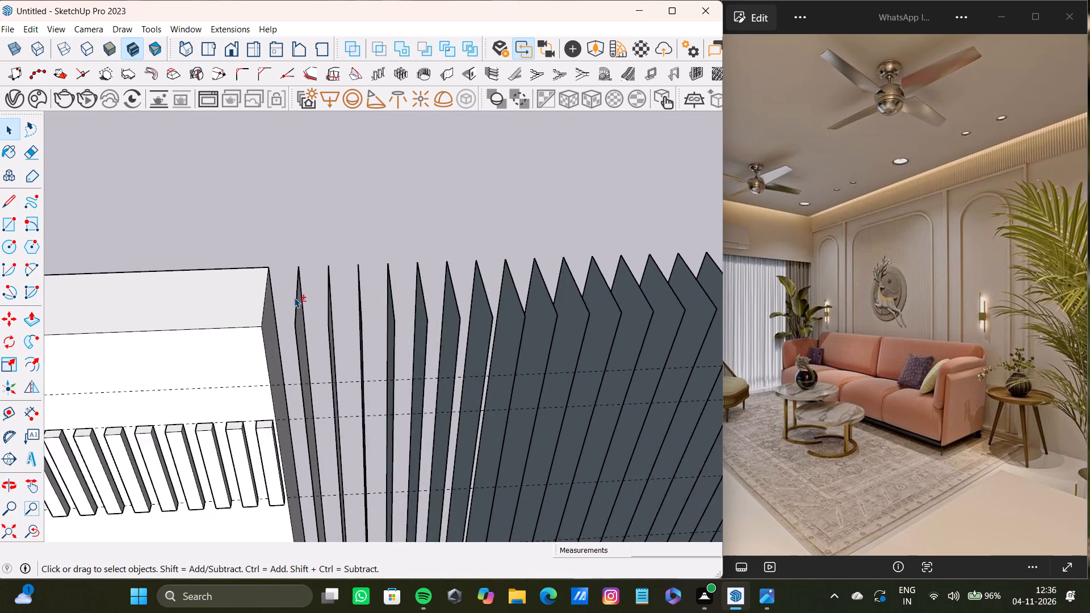
scroll(294, 297, "up", 1)
double_click(309, 324, "shift")
triple_click(406, 389, "shift")
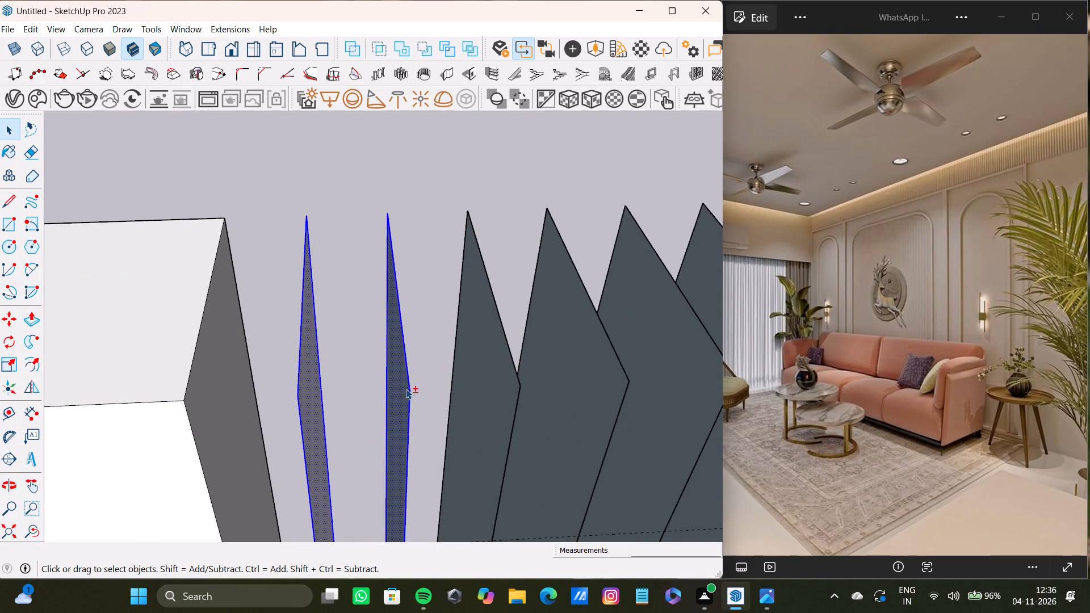
double_click(490, 392, "shift")
double_click(589, 393, "shift")
left_click(656, 391, "shift")
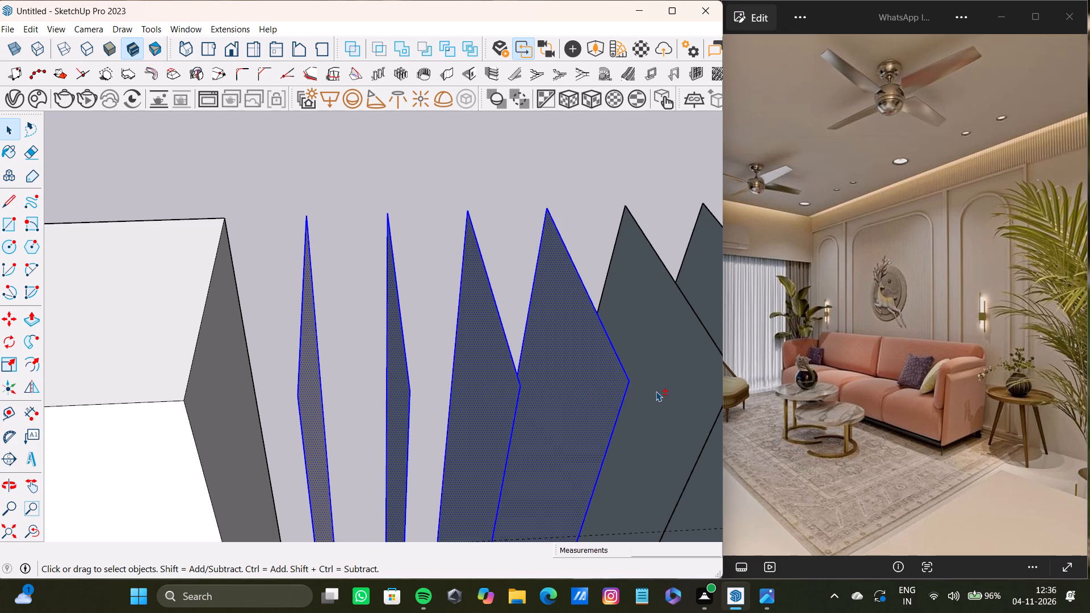
left_click(656, 391, "shift")
middle_click_drag(635, 387, 307, 371, "shift")
double_click(435, 368, "shift")
double_click(471, 377, "shift")
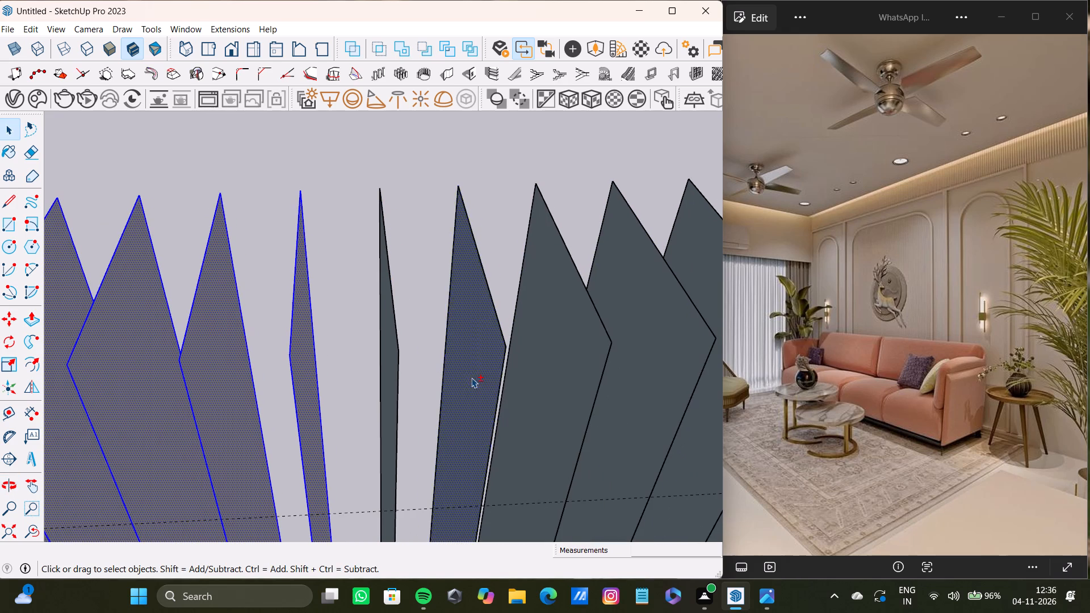
double_click(392, 381, "shift")
double_click(560, 396, "shift")
double_click(646, 411, "shift")
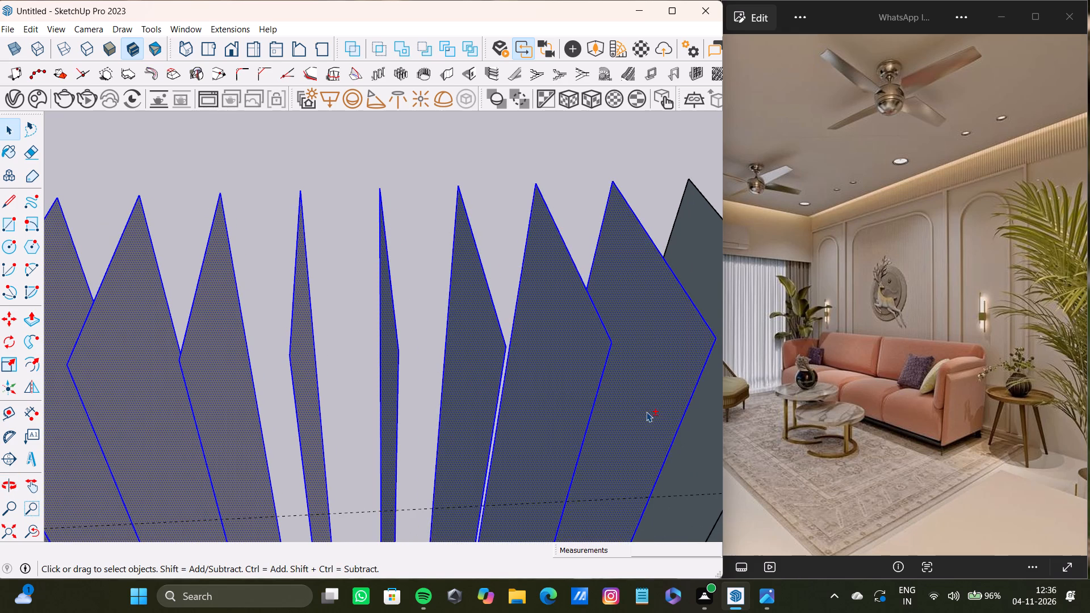
middle_click_drag(642, 406, 325, 400, "shift")
double_click(409, 387, "shift")
double_click(492, 409, "shift")
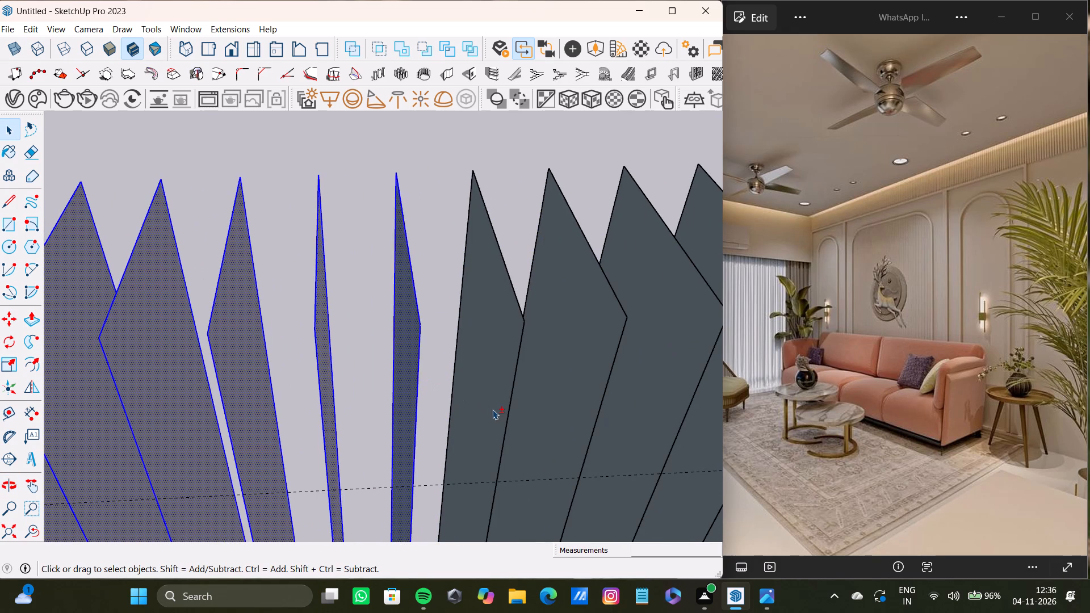
double_click(569, 414, "shift")
double_click(669, 413, "shift")
middle_click_drag(660, 413, 489, 409, "shift")
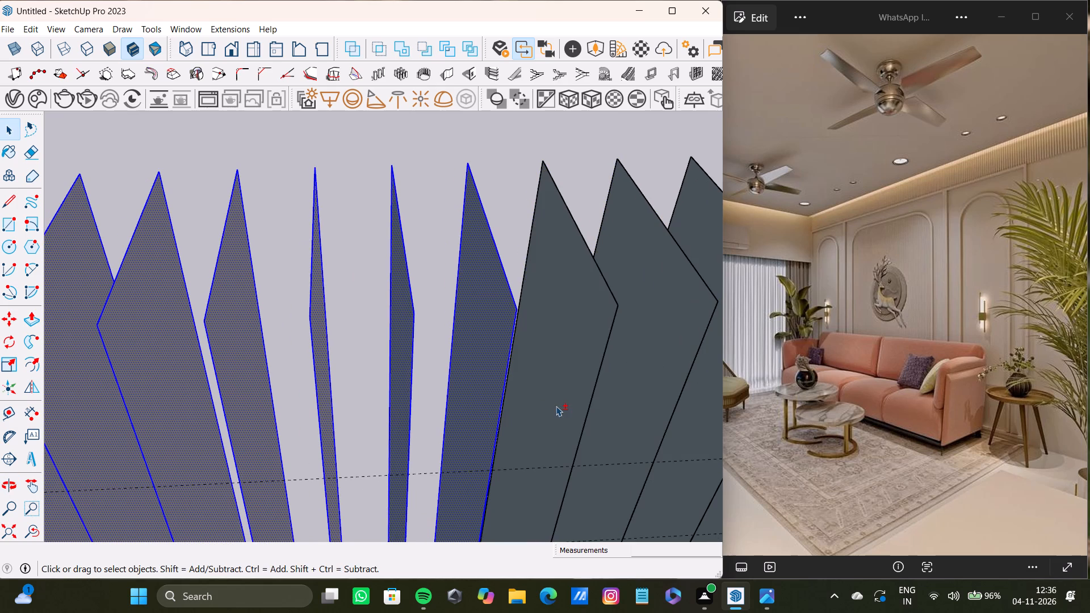
double_click(556, 406, "shift")
double_click(629, 408, "shift")
middle_click_drag(629, 409, 398, 394, "shift")
double_click(479, 393, "shift")
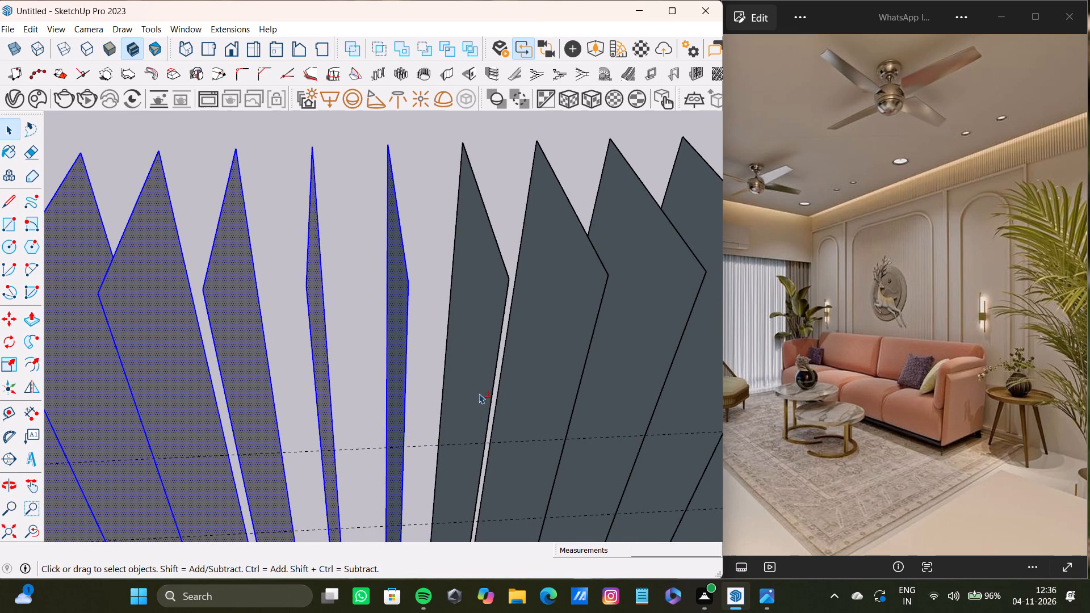
double_click(522, 399, "shift")
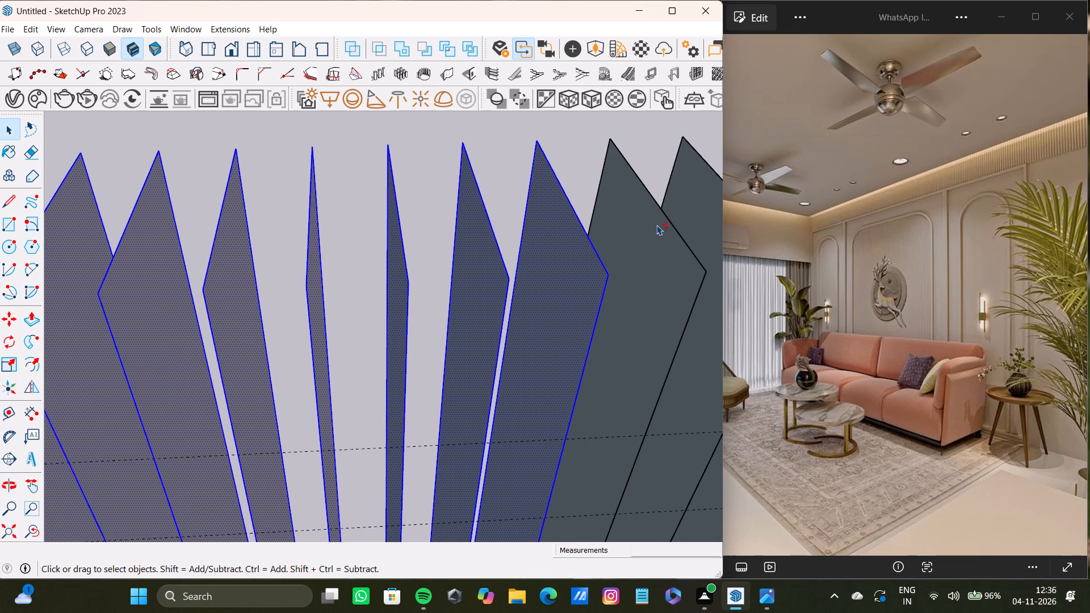
double_click(663, 310, "shift")
middle_click_drag(653, 307, 391, 315, "shift")
double_click(480, 315, "shift")
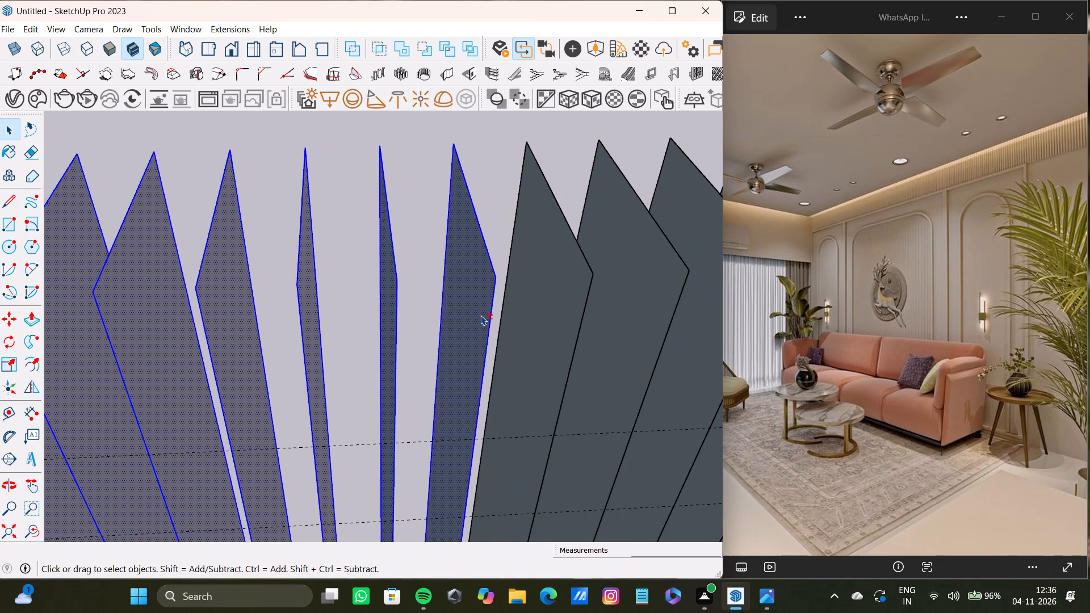
double_click(544, 332, "shift")
double_click(613, 338, "shift")
middle_click_drag(396, 312, 367, 309, "shift")
middle_click_drag(602, 334, 421, 335, "shift")
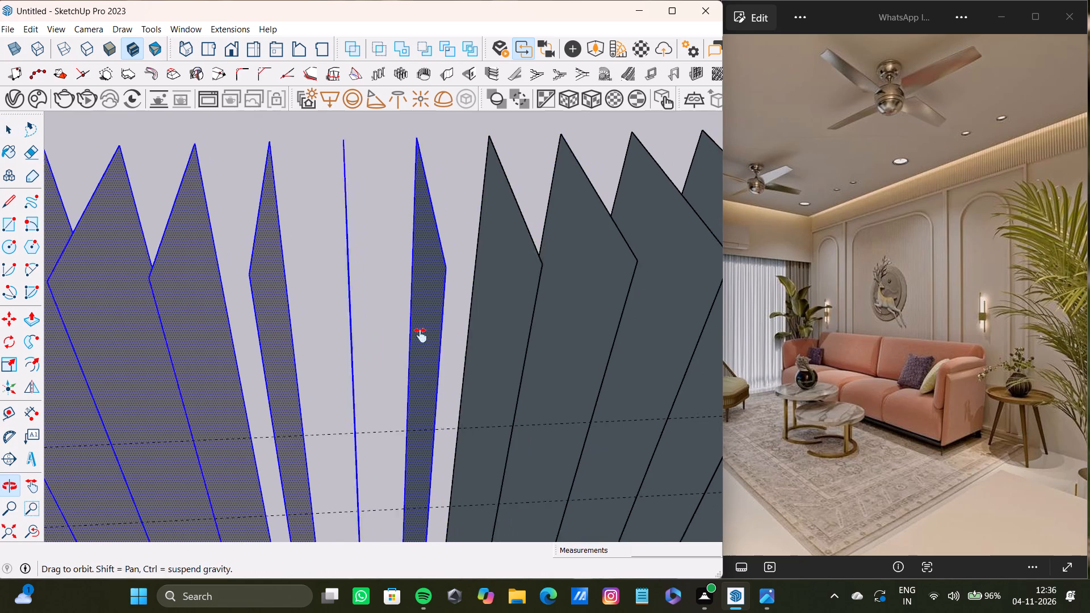
middle_click_drag(421, 335, 420, 336, "shift")
double_click(511, 346, "shift")
double_click(571, 361, "shift")
double_click(649, 376, "shift")
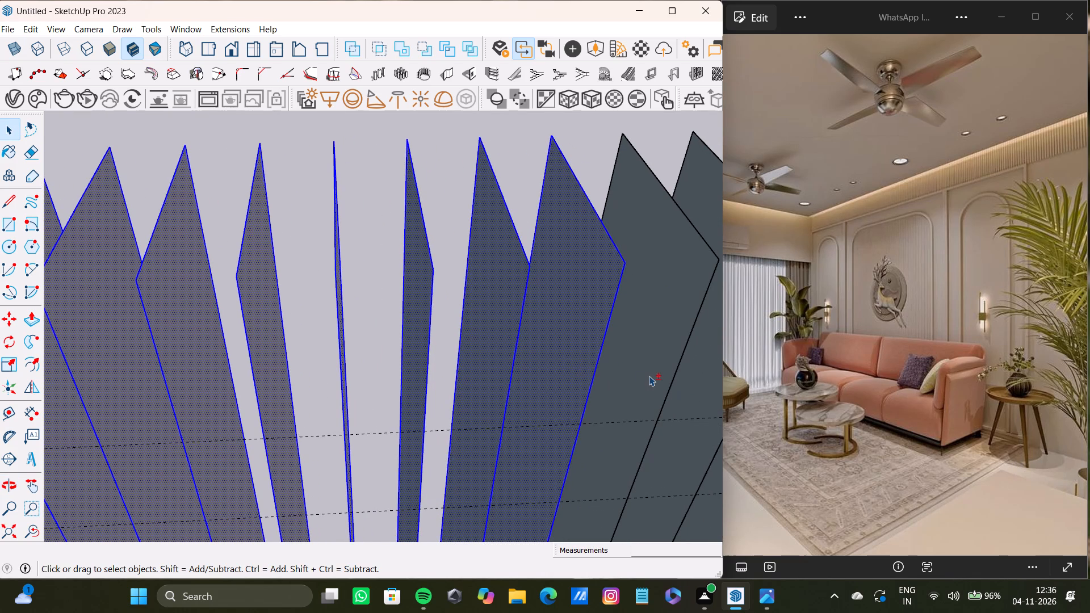
middle_click_drag(640, 377, 473, 356, "shift")
double_click(555, 345, "shift")
double_click(608, 352, "shift")
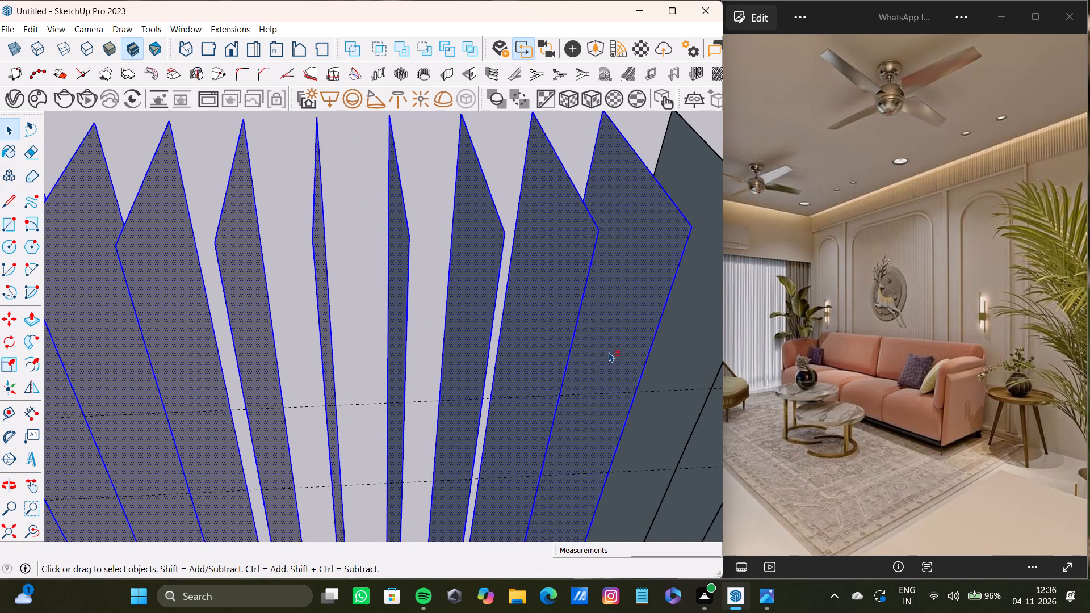
middle_click_drag(609, 350, 461, 345, "shift")
double_click(538, 333, "shift")
double_click(611, 328, "shift")
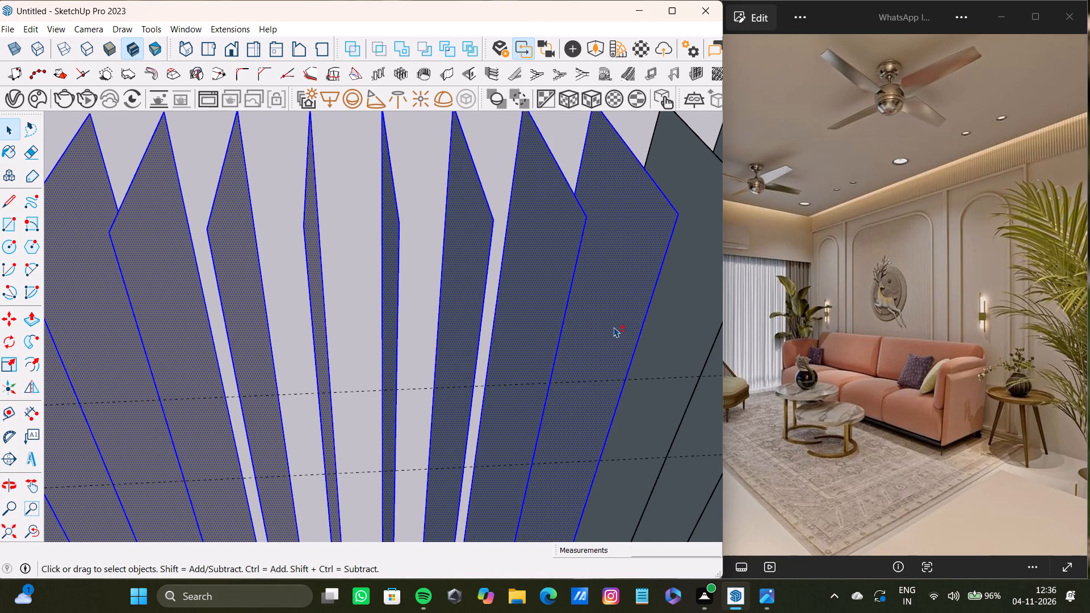
middle_click_drag(607, 326, 451, 334, "shift")
double_click(550, 320, "shift")
double_click(617, 329, "shift")
double_click(670, 339, "shift")
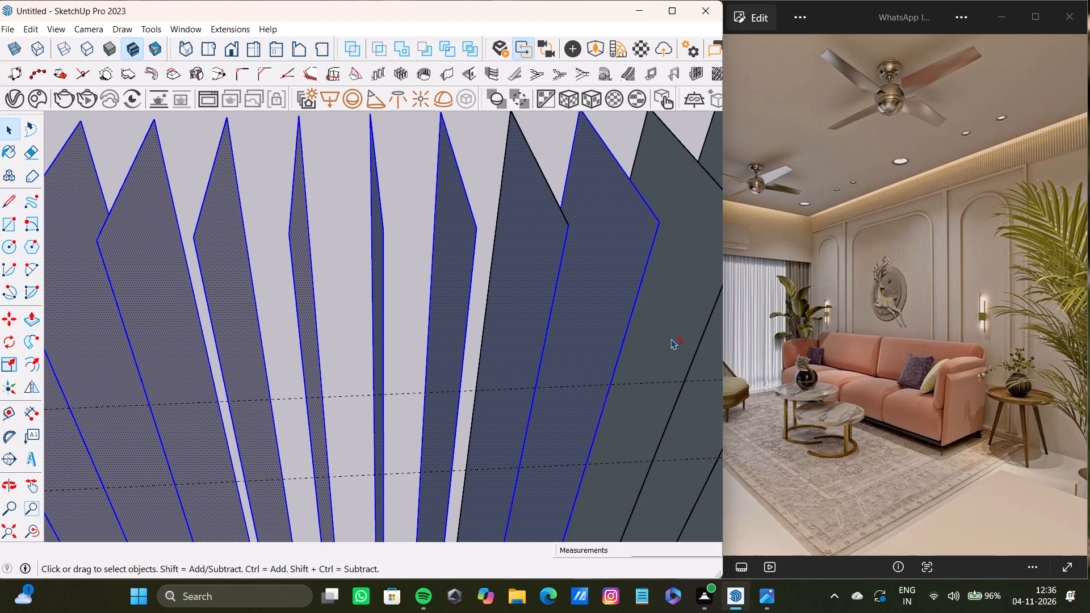
middle_click_drag(663, 341, 537, 350, "shift")
double_click(596, 343, "shift")
double_click(657, 351, "shift")
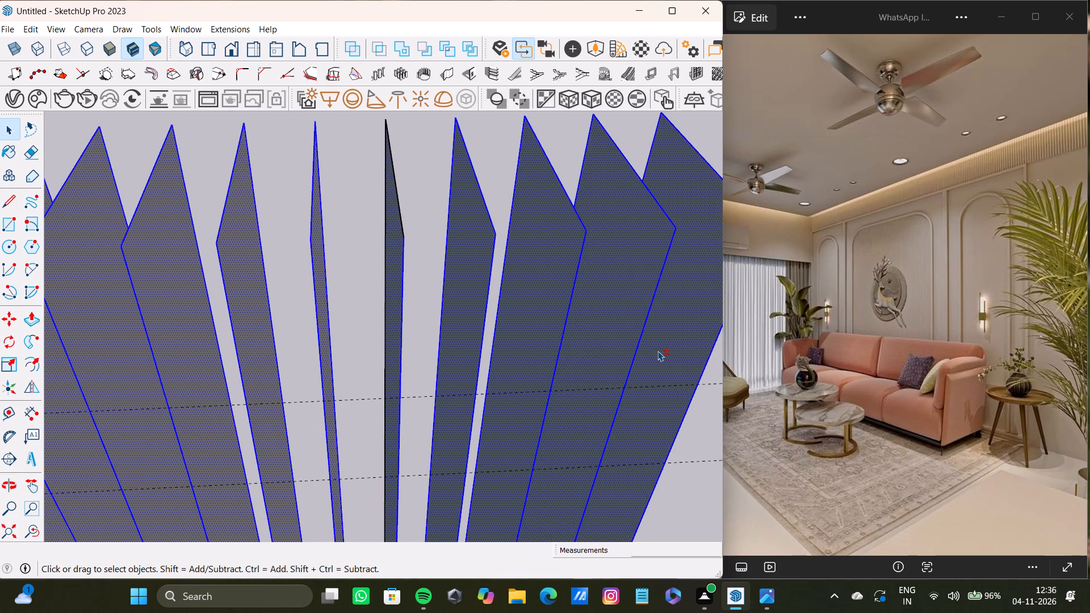
scroll(435, 315, "down", 12, "shift")
middle_click(423, 311, "shift")
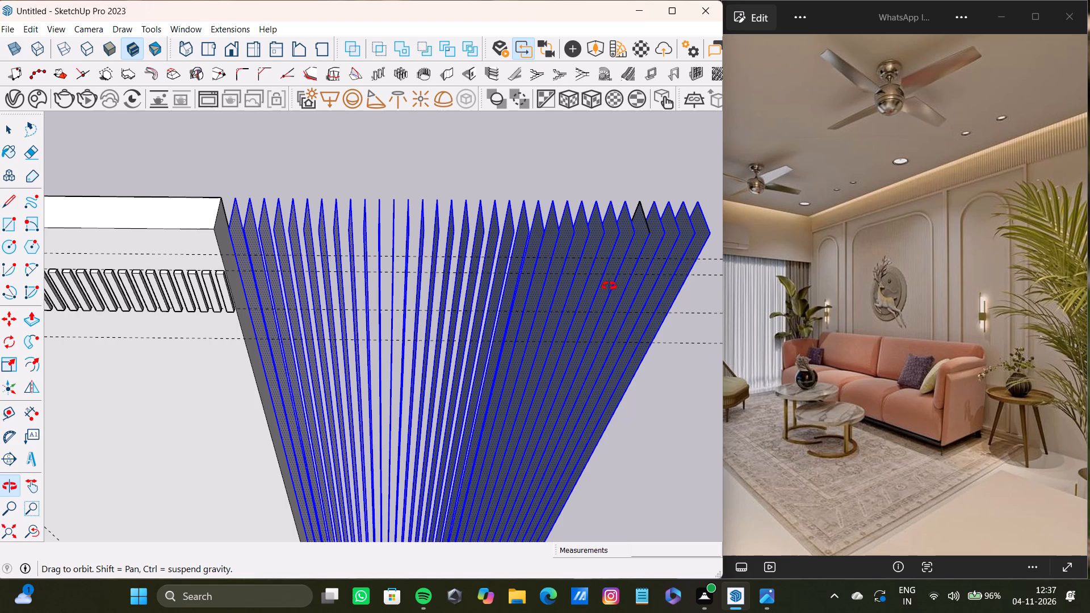
key("Delete")
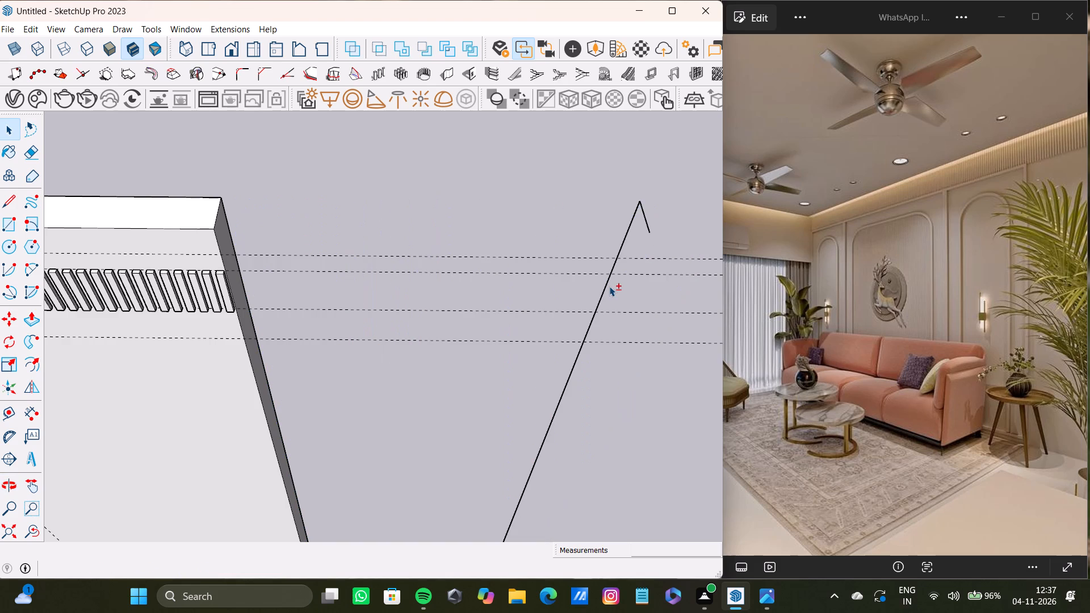
Delete the leftover outline edges of a stray end-face copy floating beyond the long wall's end.
scroll(534, 292, "down", 7)
middle_click_drag(510, 295, 461, 214, "shift")
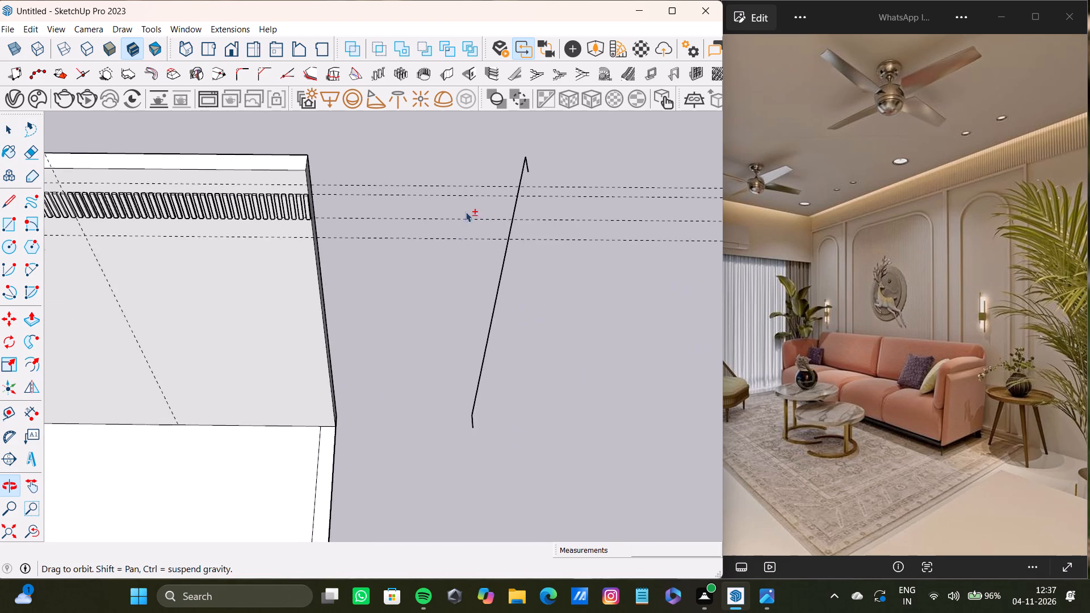
scroll(530, 198, "up", 4)
scroll(497, 200, "down", 4)
middle_click_drag(458, 234, 469, 238, "shift")
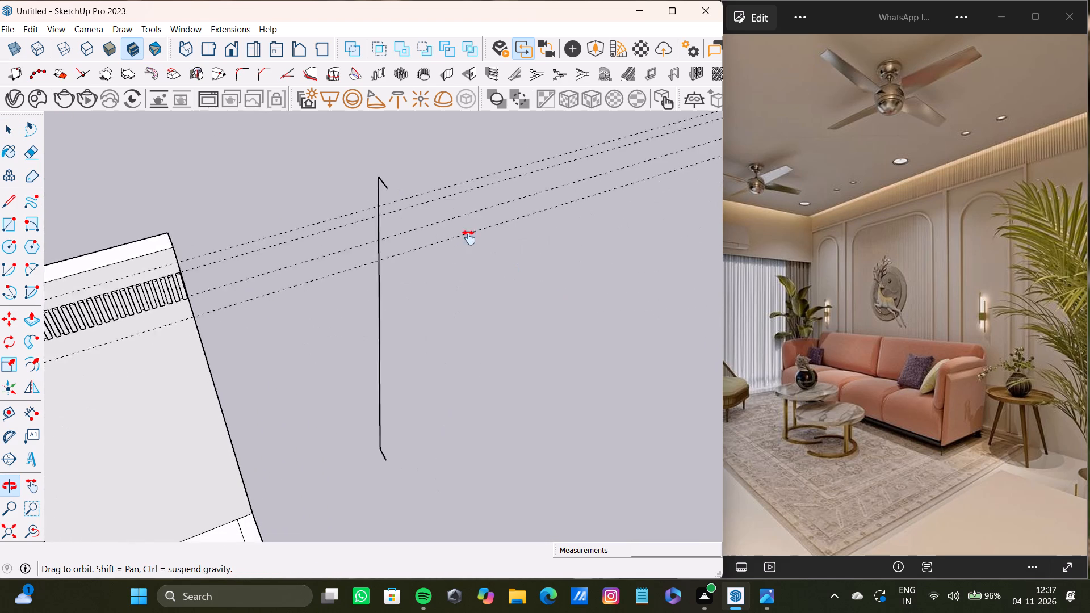
middle_click_drag(469, 238, 479, 259, "shift")
left_click_drag(351, 173, 461, 495)
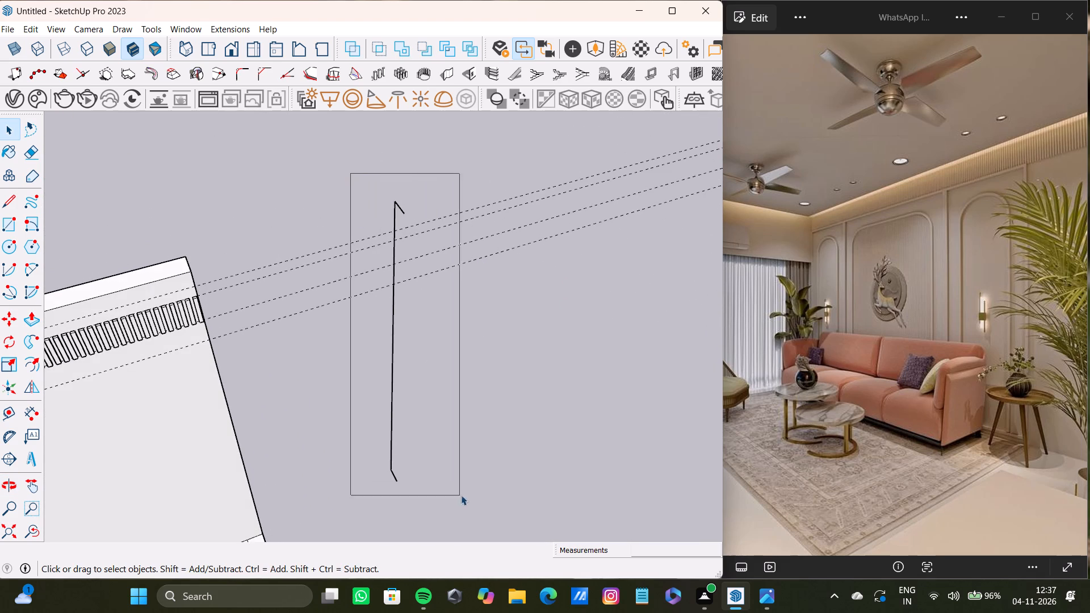
left_click_drag(461, 495, 473, 498)
key("Delete")
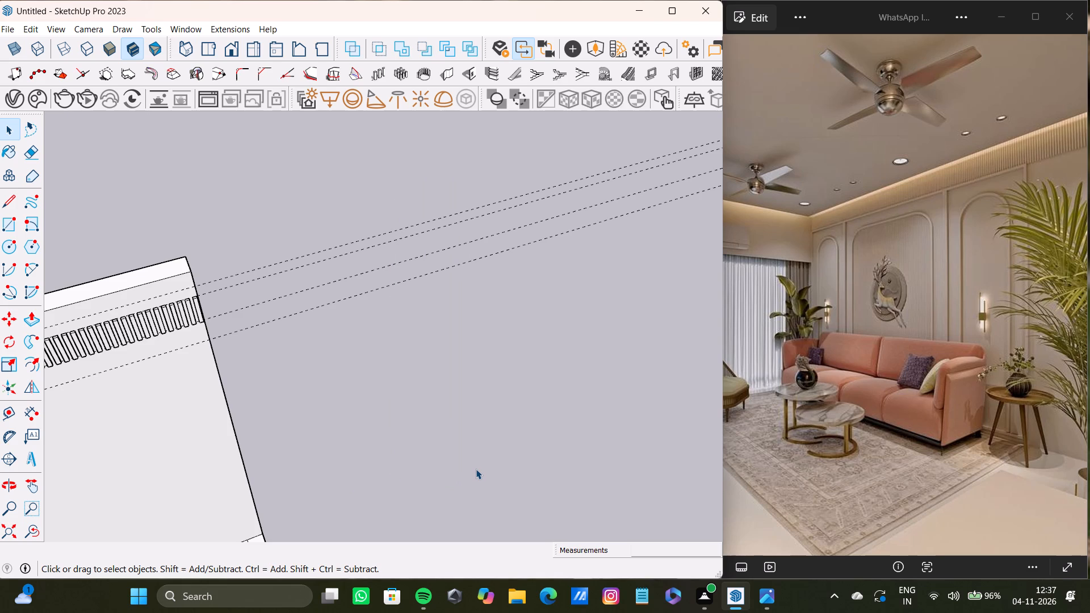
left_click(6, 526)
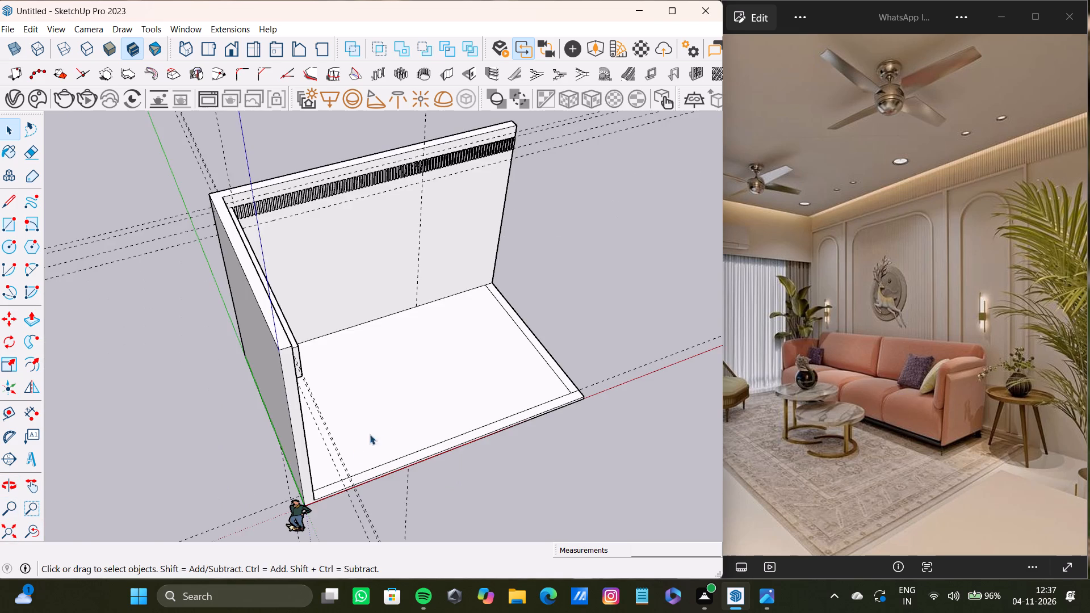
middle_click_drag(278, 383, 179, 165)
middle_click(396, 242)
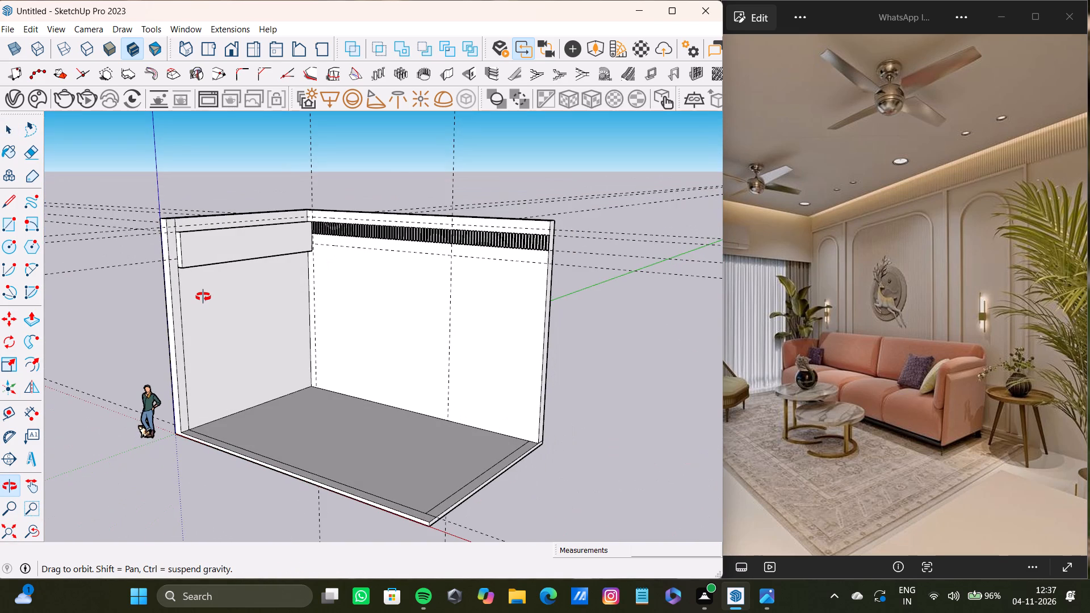
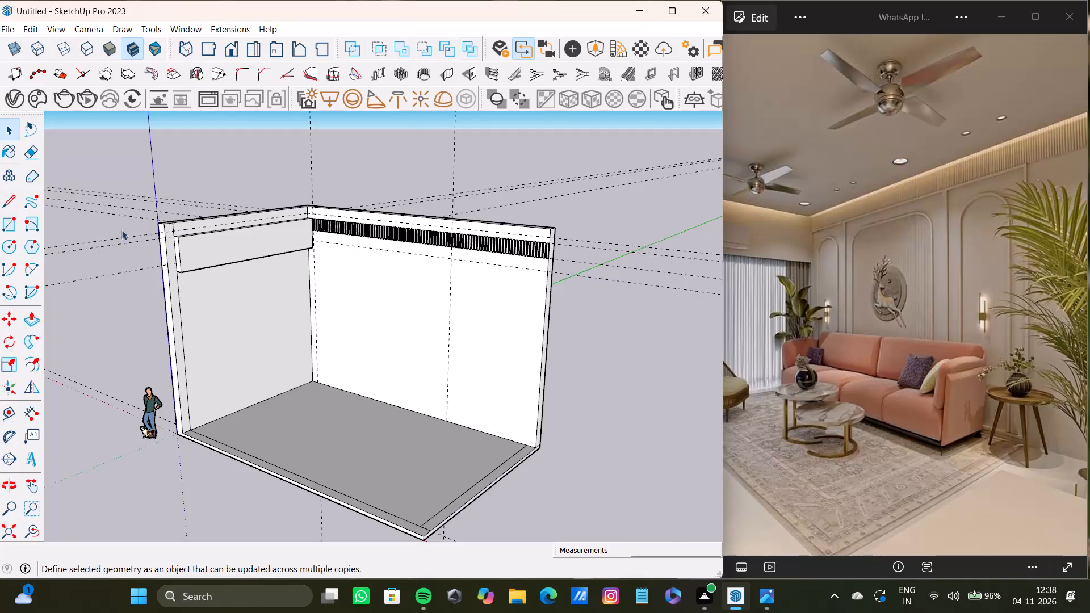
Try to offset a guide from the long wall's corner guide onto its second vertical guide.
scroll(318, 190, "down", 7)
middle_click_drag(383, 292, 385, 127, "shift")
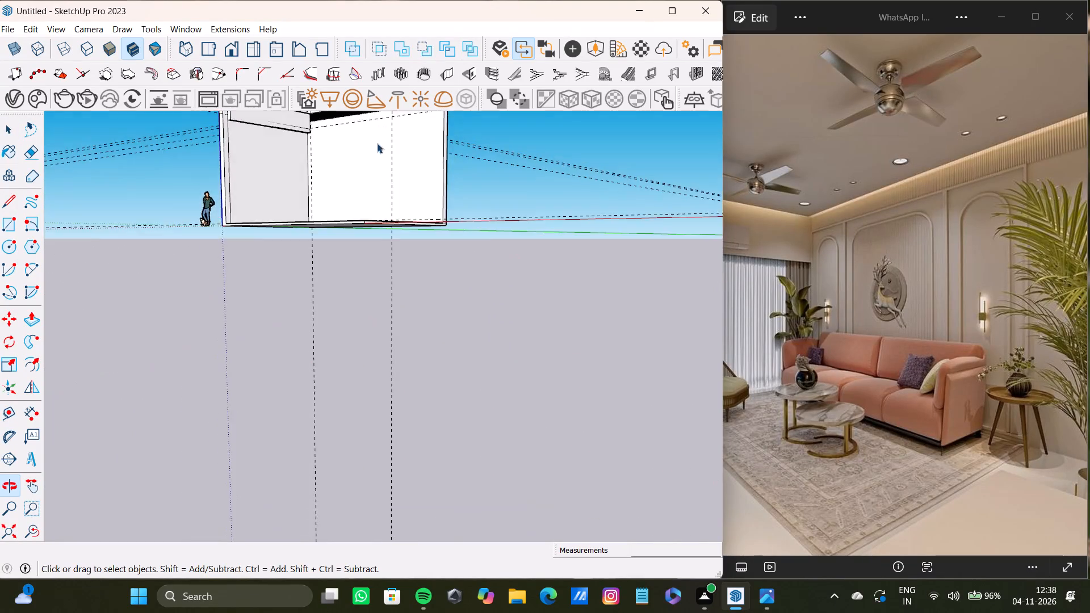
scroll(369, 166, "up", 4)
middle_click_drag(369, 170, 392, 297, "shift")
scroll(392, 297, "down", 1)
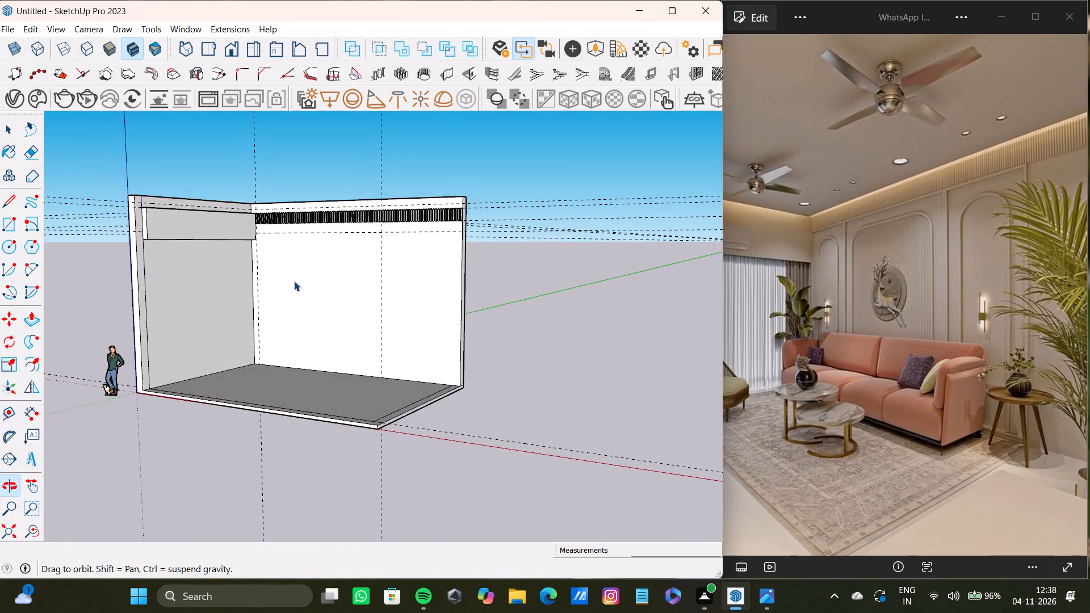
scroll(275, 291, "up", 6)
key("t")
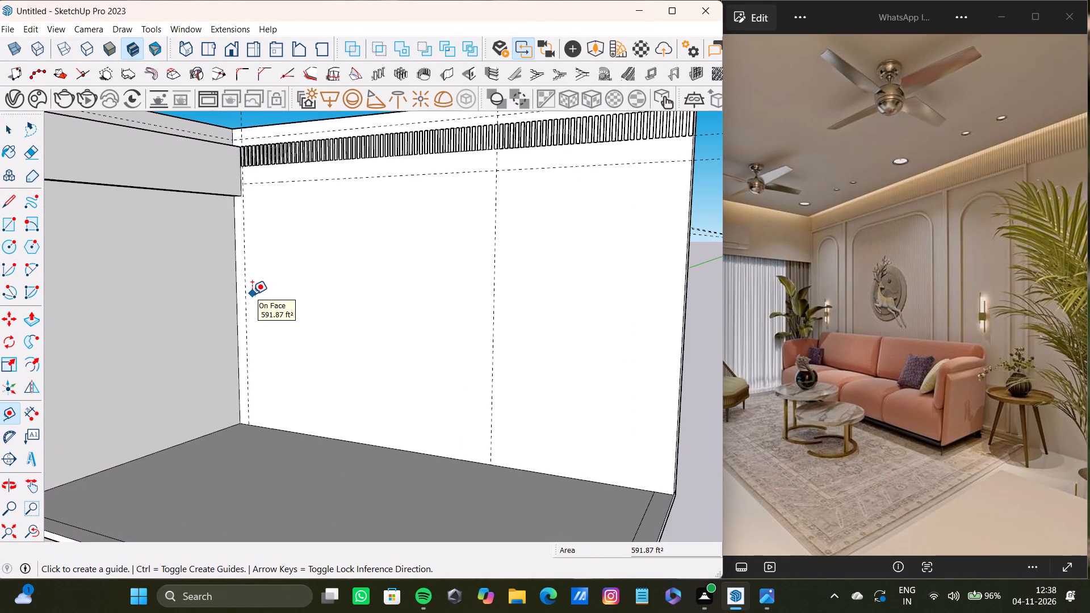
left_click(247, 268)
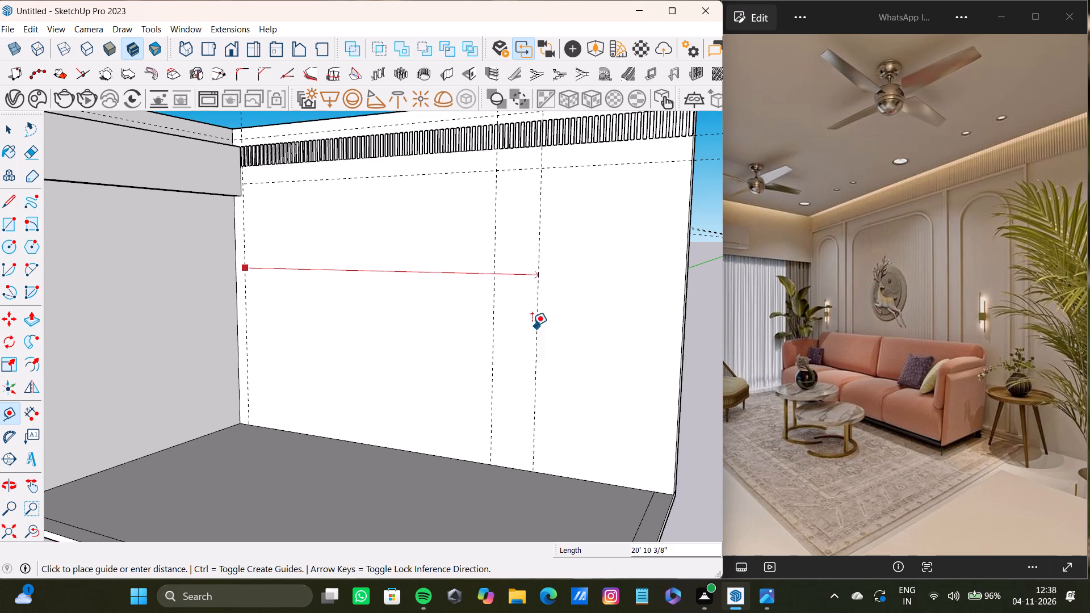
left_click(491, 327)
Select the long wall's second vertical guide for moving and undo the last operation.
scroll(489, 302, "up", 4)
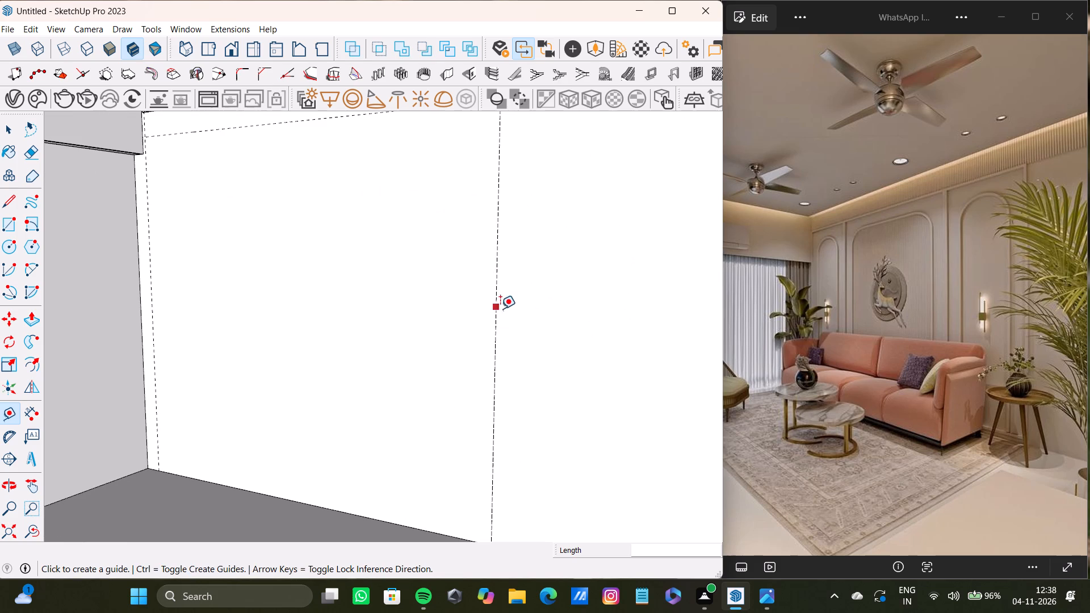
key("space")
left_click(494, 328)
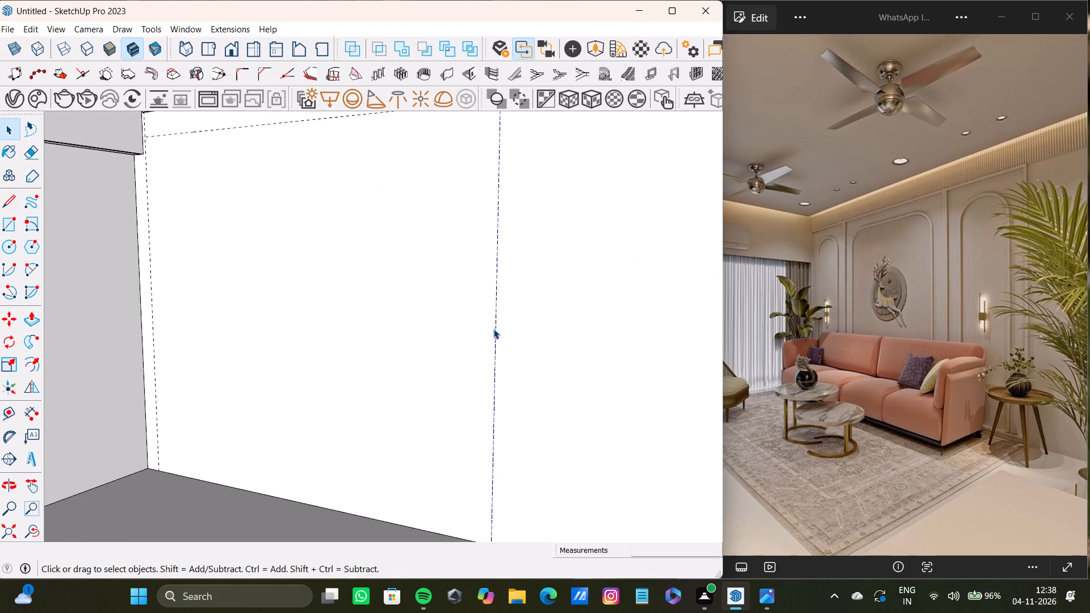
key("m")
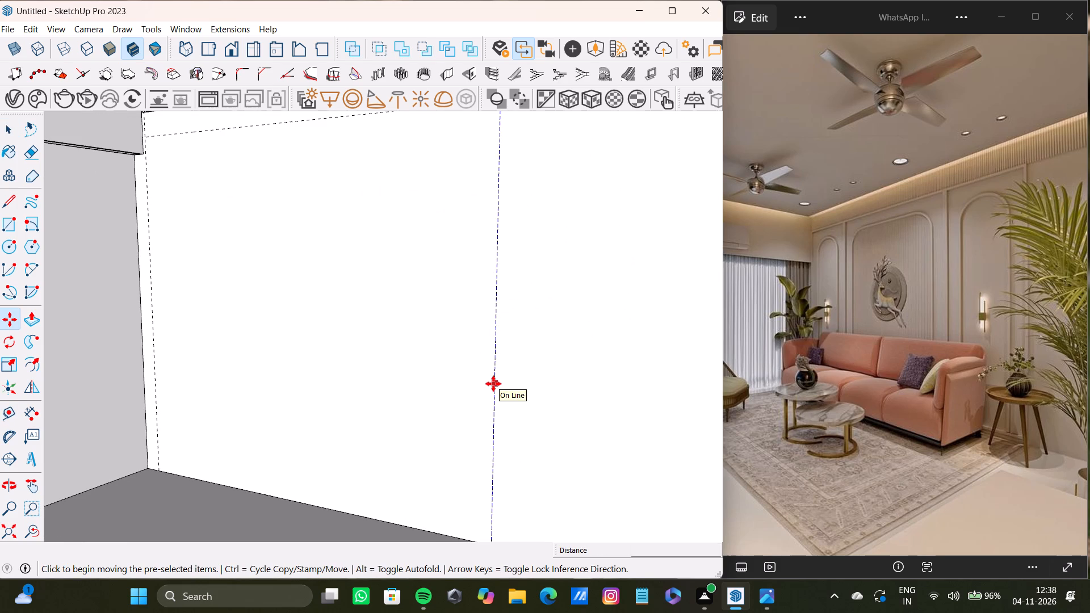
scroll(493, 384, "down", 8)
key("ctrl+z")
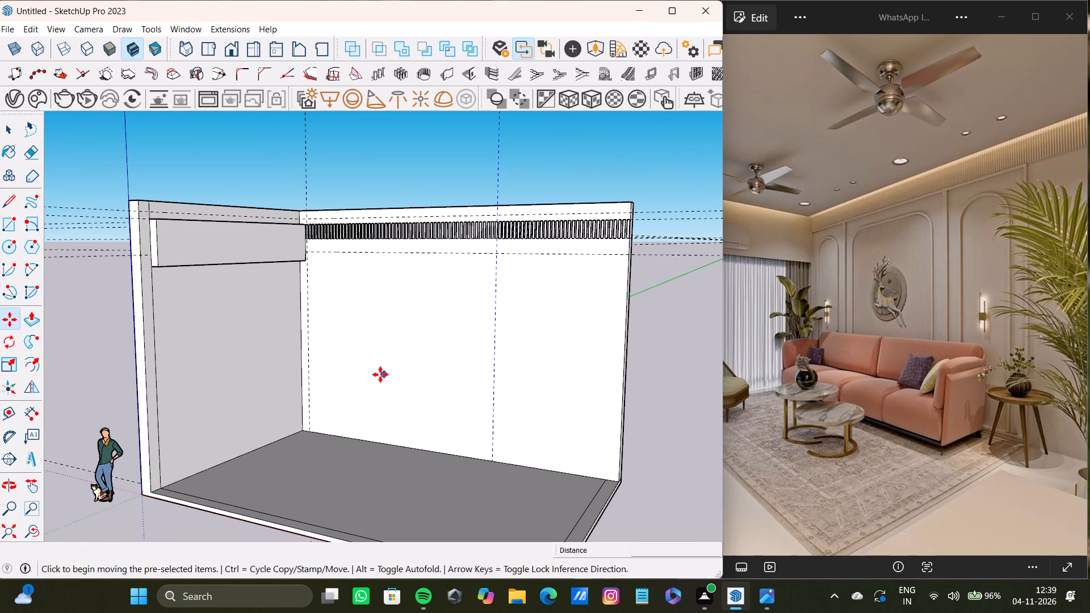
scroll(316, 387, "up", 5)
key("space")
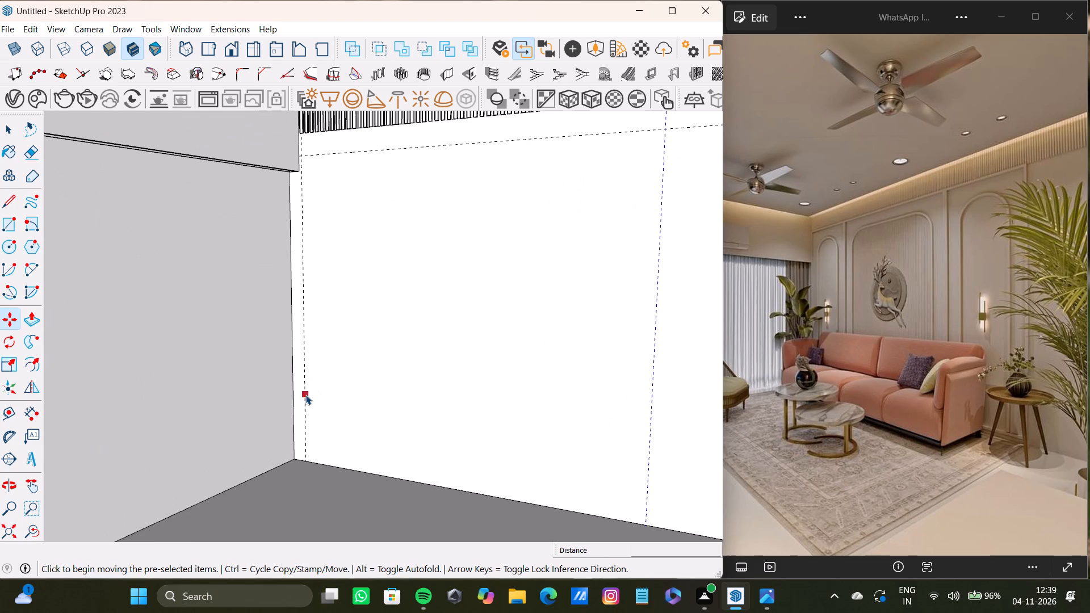
Draw a vertical line about 17' long on the long wall along the corner guide, from the horizontal guide to the floor.
scroll(305, 394, "down", 4)
middle_click_drag(313, 389, 329, 387, "shift")
key("l")
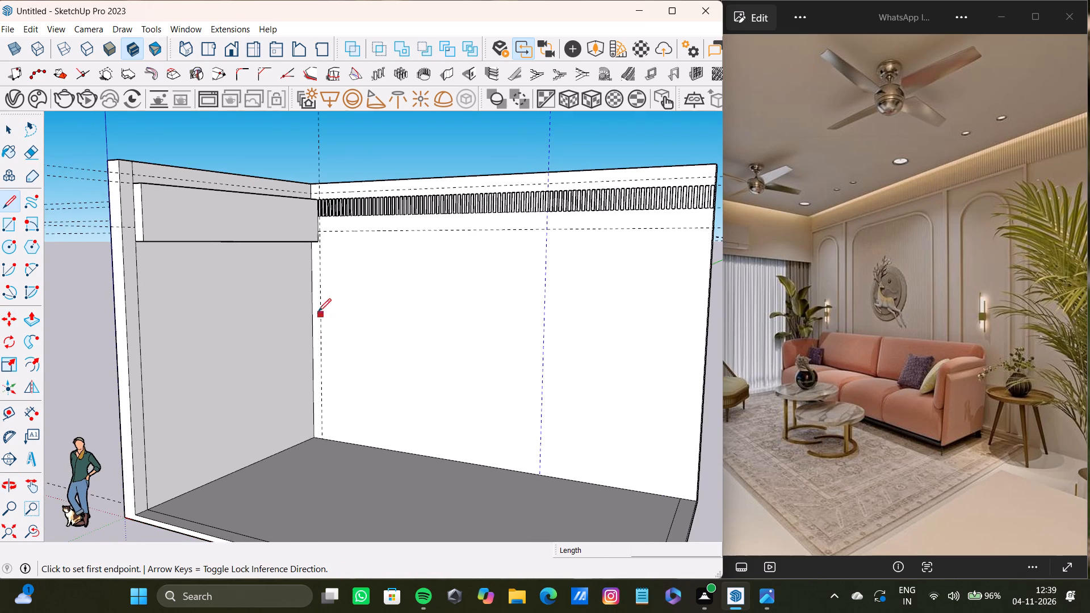
scroll(337, 232, "up", 12)
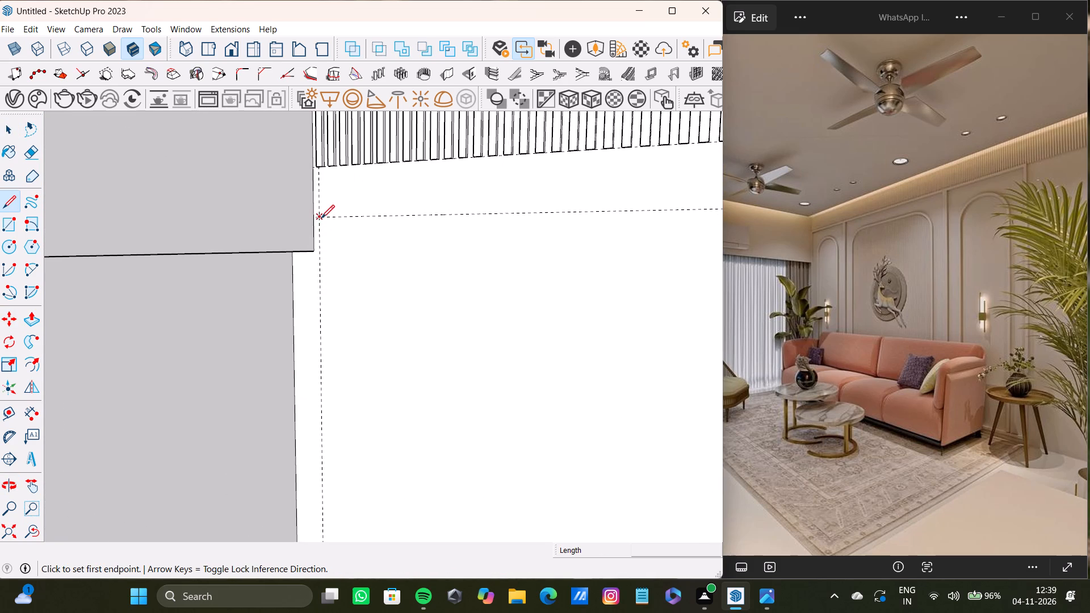
left_click(321, 218)
scroll(336, 337, "down", 2)
middle_click_drag(341, 347, 286, 129, "shift")
scroll(290, 225, "down", 4)
middle_click_drag(287, 271, 285, 133, "shift")
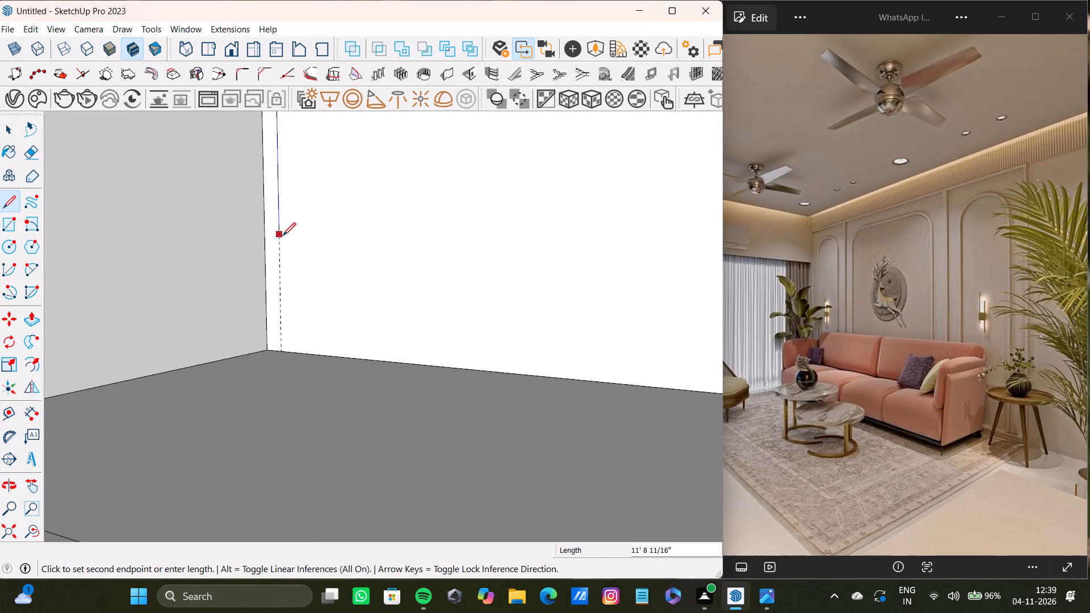
scroll(1007, 434, "up", 5)
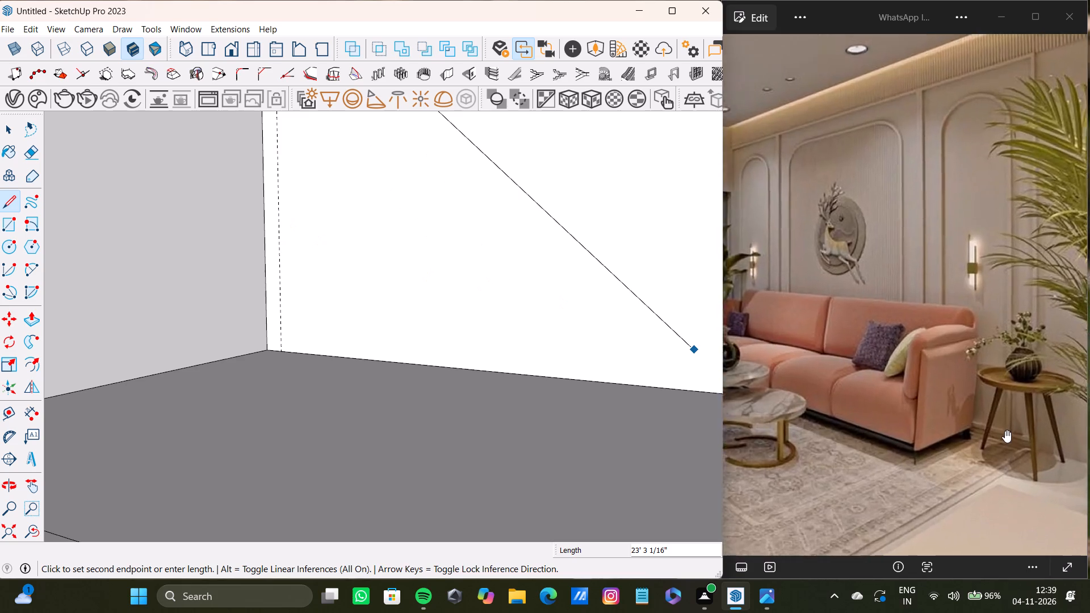
scroll(1005, 430, "up", 12)
scroll(624, 401, "down", 7)
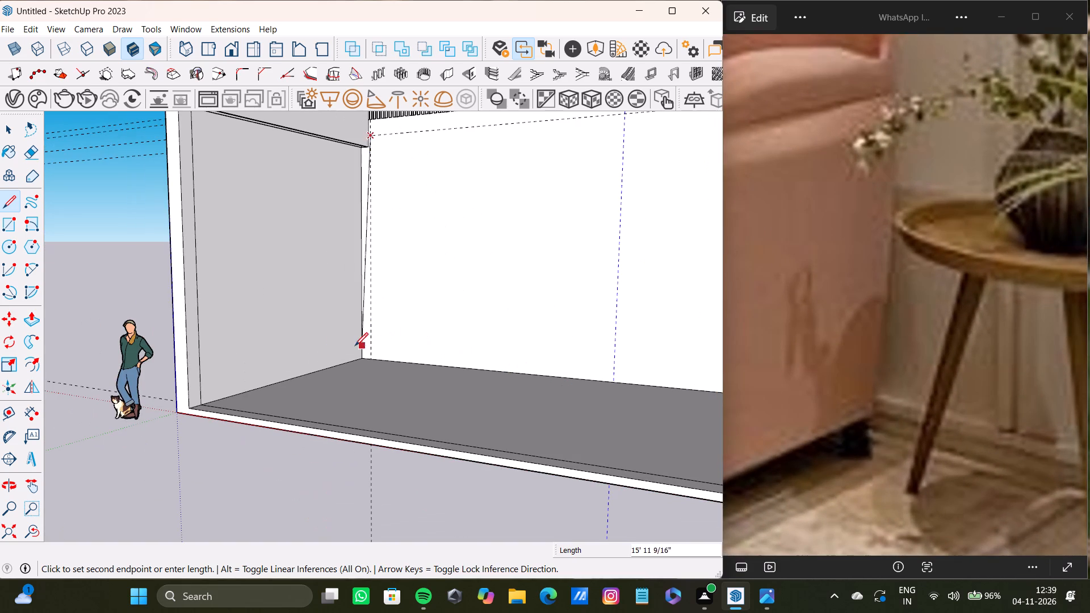
scroll(367, 365, "up", 11)
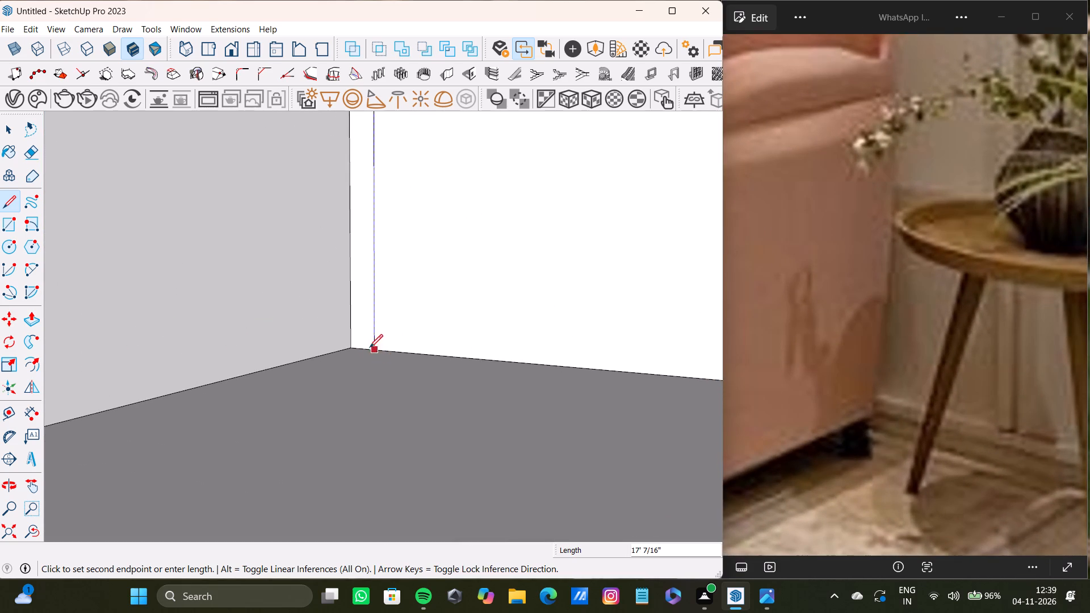
scroll(370, 347, "up", 2)
left_click(372, 349)
scroll(389, 321, "down", 12)
key("space")
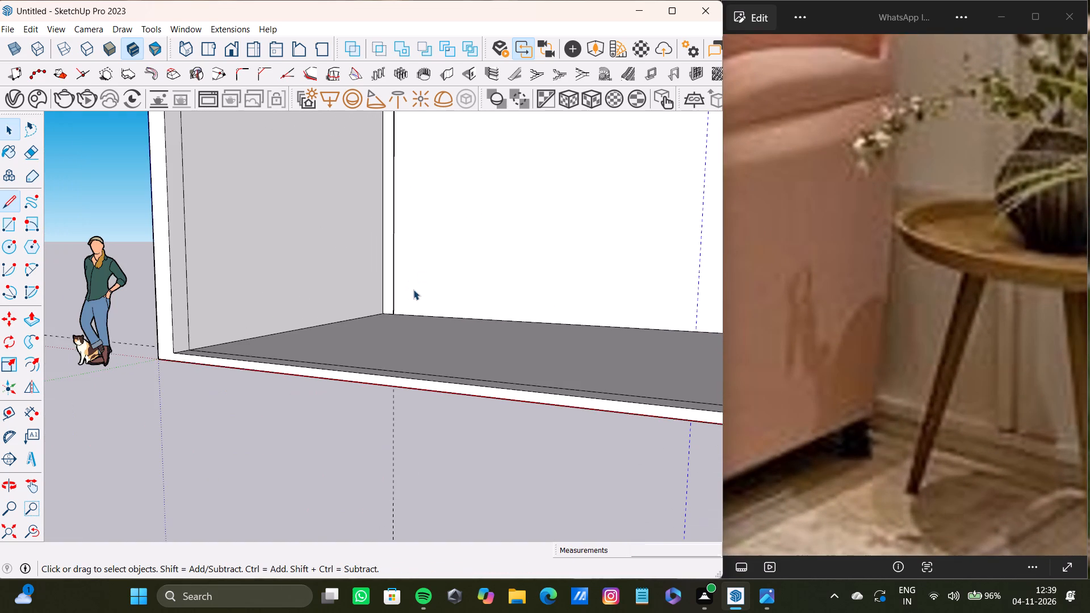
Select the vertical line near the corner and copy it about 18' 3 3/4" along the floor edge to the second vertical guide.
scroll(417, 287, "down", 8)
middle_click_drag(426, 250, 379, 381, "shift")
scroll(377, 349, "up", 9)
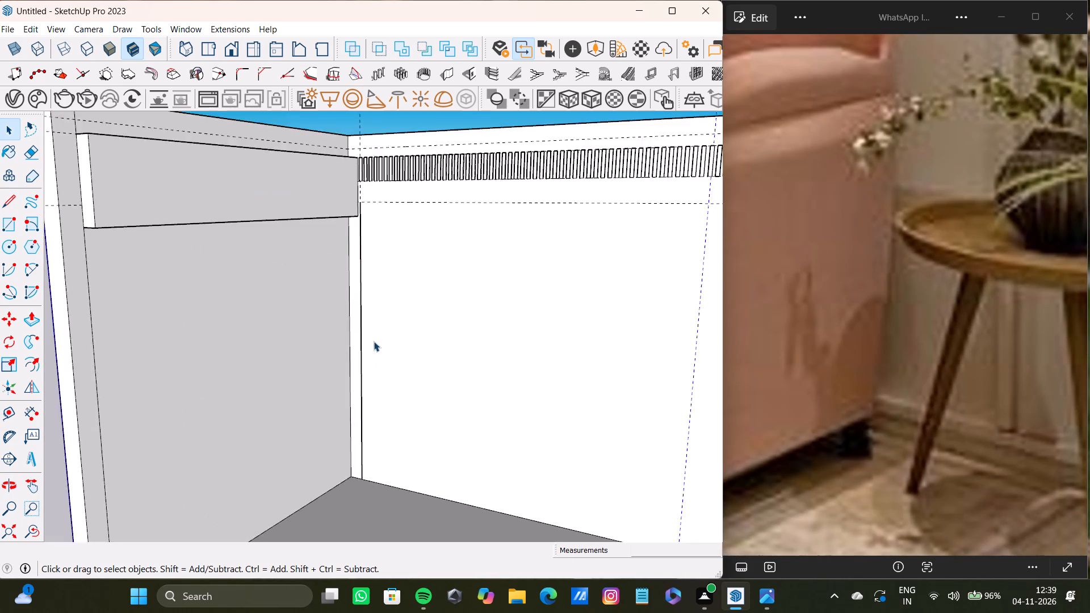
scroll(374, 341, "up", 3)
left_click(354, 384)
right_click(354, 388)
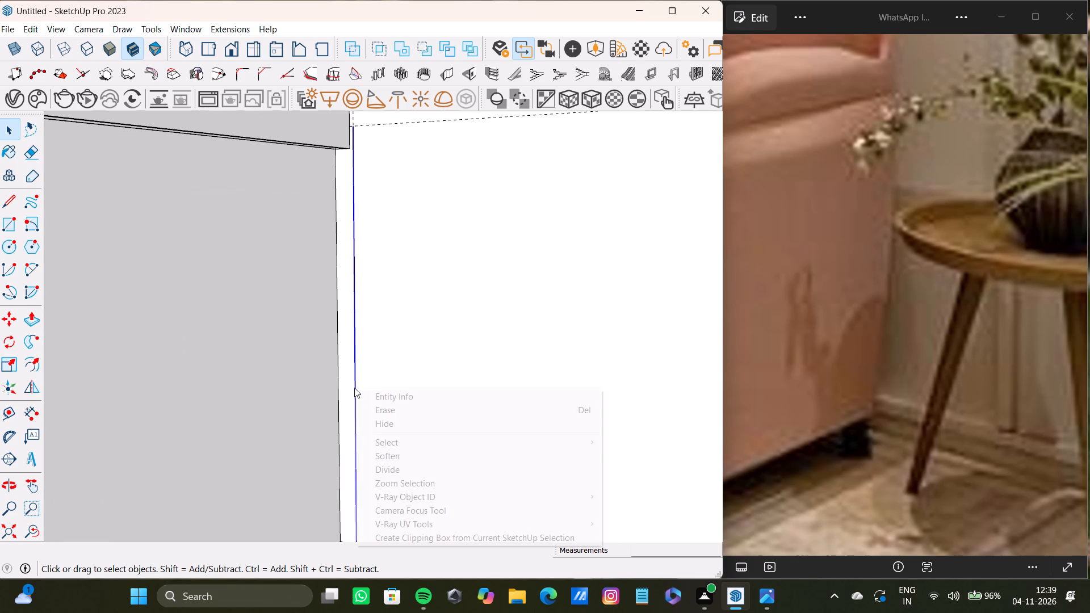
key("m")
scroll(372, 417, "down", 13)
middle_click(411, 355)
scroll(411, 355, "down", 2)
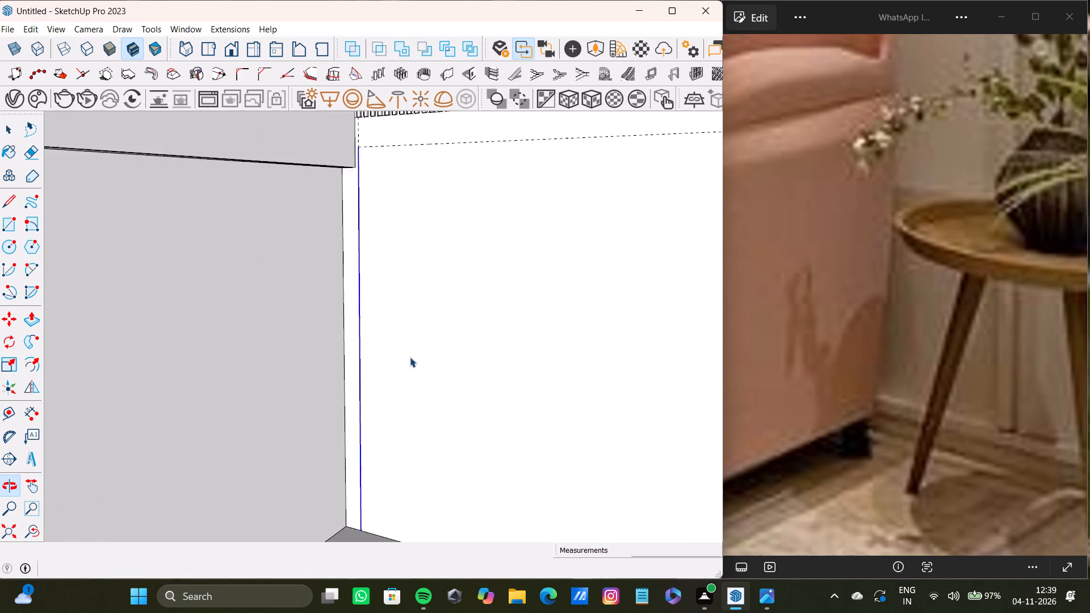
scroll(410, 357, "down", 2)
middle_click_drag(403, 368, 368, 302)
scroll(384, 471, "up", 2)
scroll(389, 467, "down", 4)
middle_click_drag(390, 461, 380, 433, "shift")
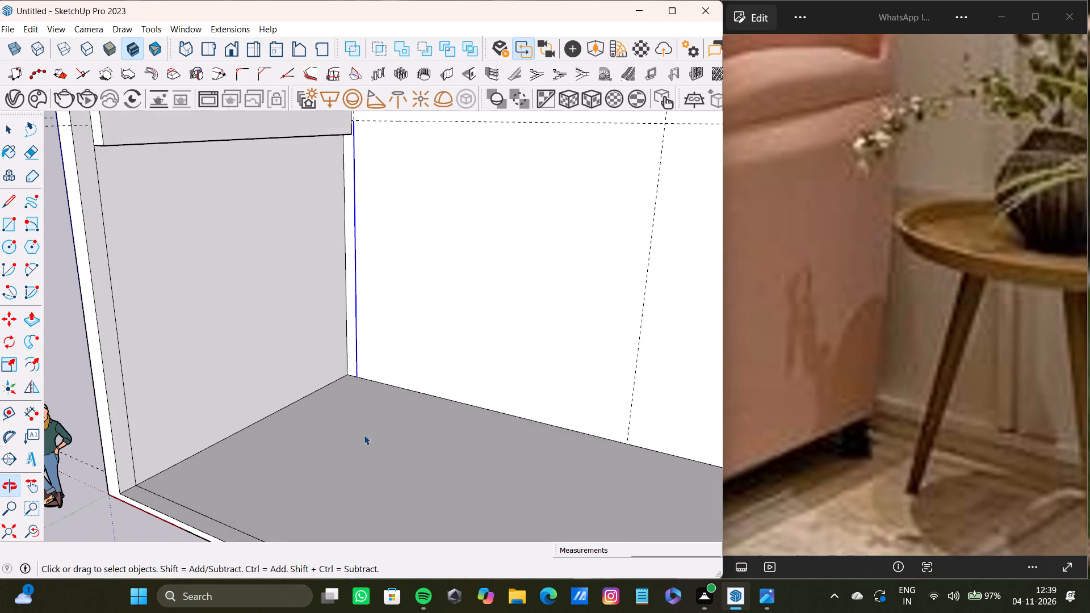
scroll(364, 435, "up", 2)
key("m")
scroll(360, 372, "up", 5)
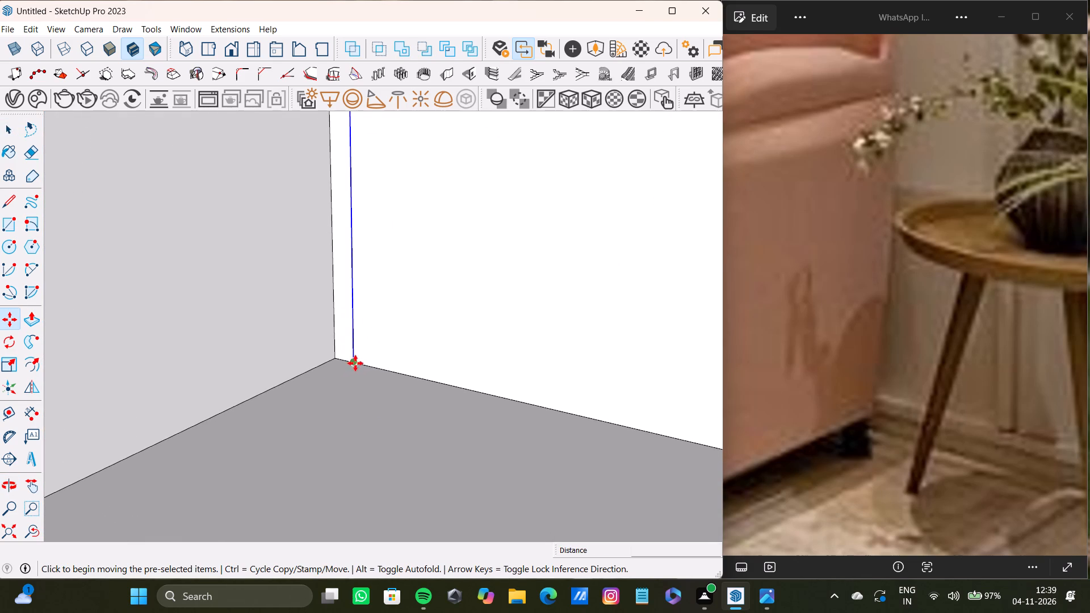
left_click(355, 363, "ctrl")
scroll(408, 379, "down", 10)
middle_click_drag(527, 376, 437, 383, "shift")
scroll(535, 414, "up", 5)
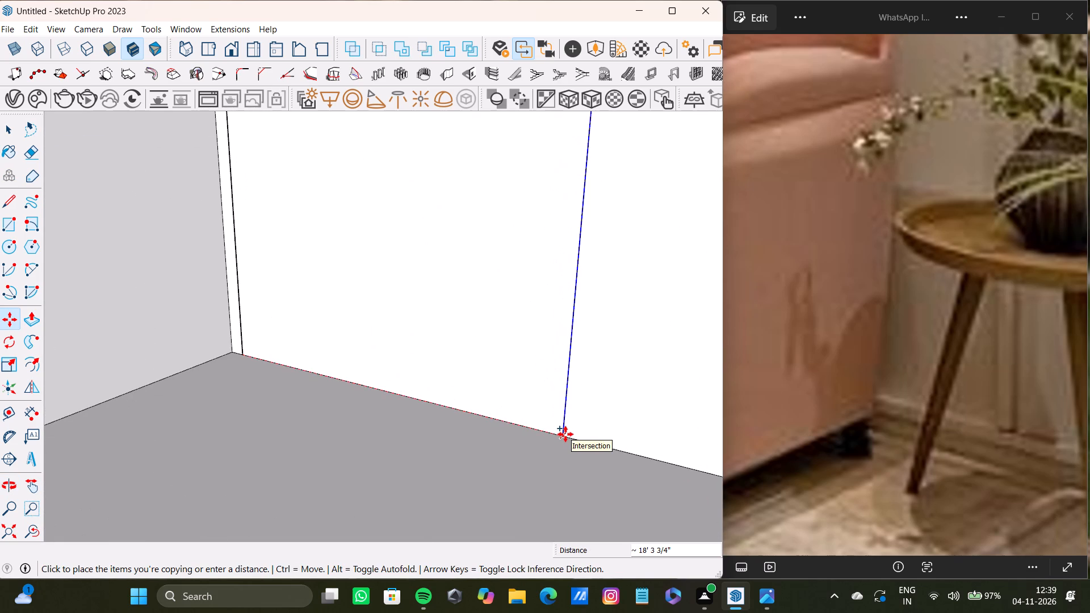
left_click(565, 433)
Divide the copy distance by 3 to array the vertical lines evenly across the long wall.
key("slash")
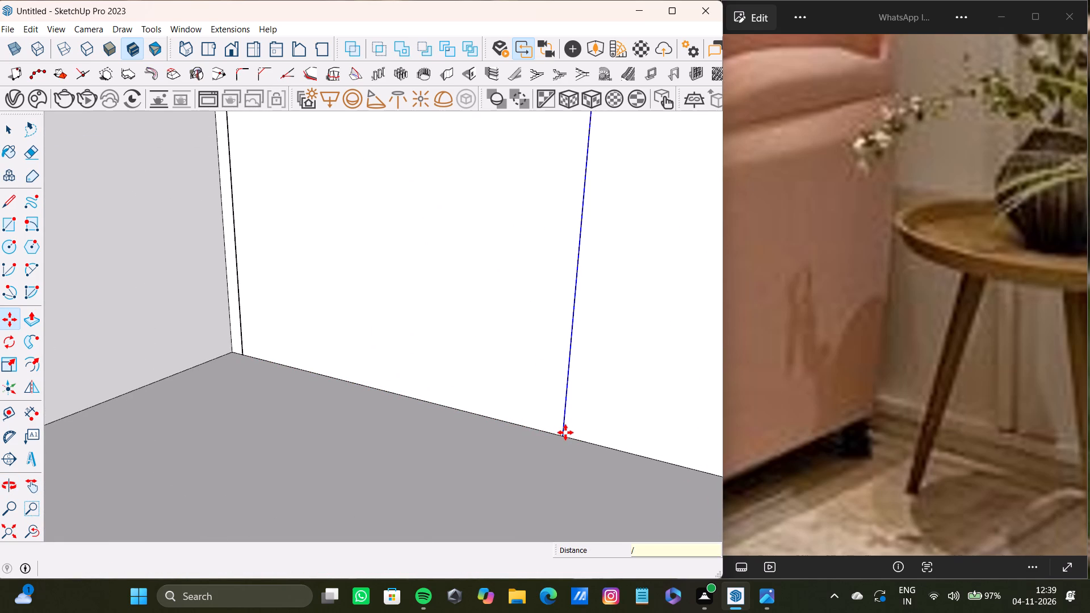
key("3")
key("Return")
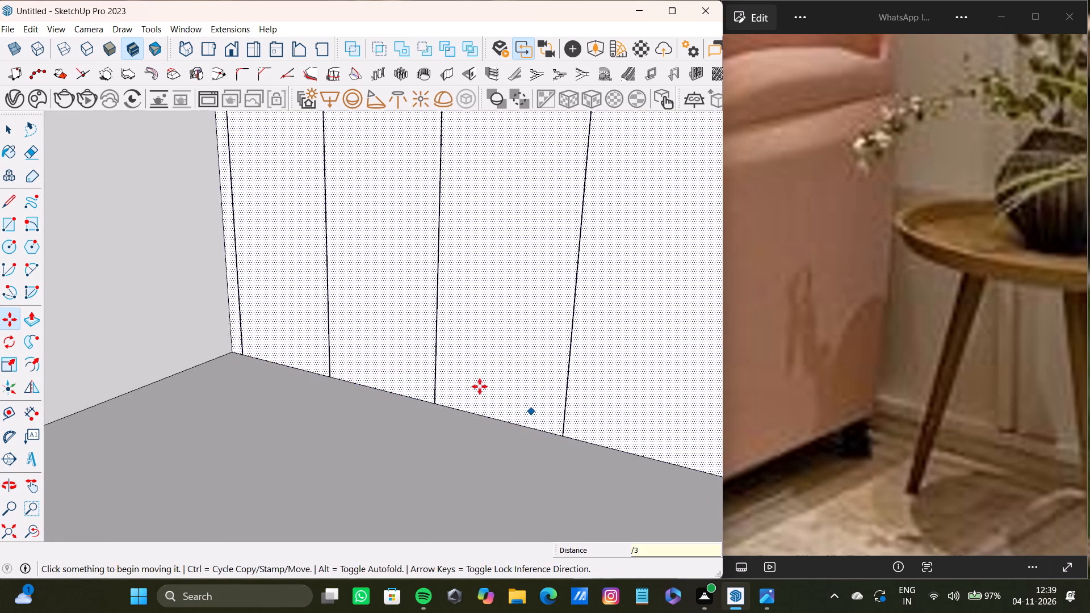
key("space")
Examine the long wall's panel divisions against the panelled wall in the reference photo.
scroll(447, 353, "down", 7)
key("space")
middle_click_drag(434, 281, 428, 331)
scroll(431, 293, "down", 1, "shift")
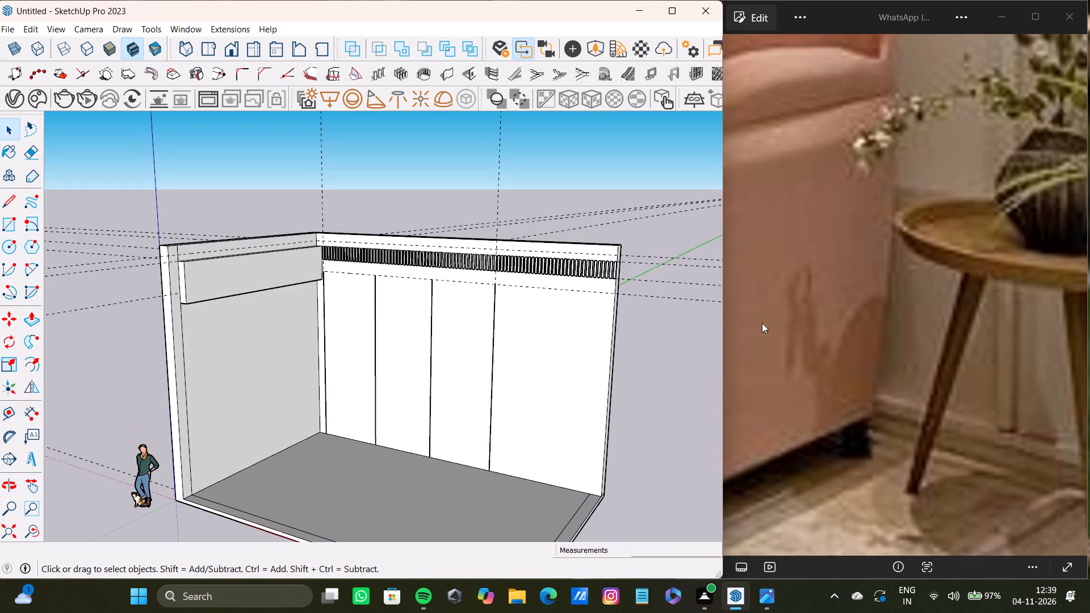
scroll(792, 329, "down", 19)
middle_click_drag(842, 291, 842, 304, "shift")
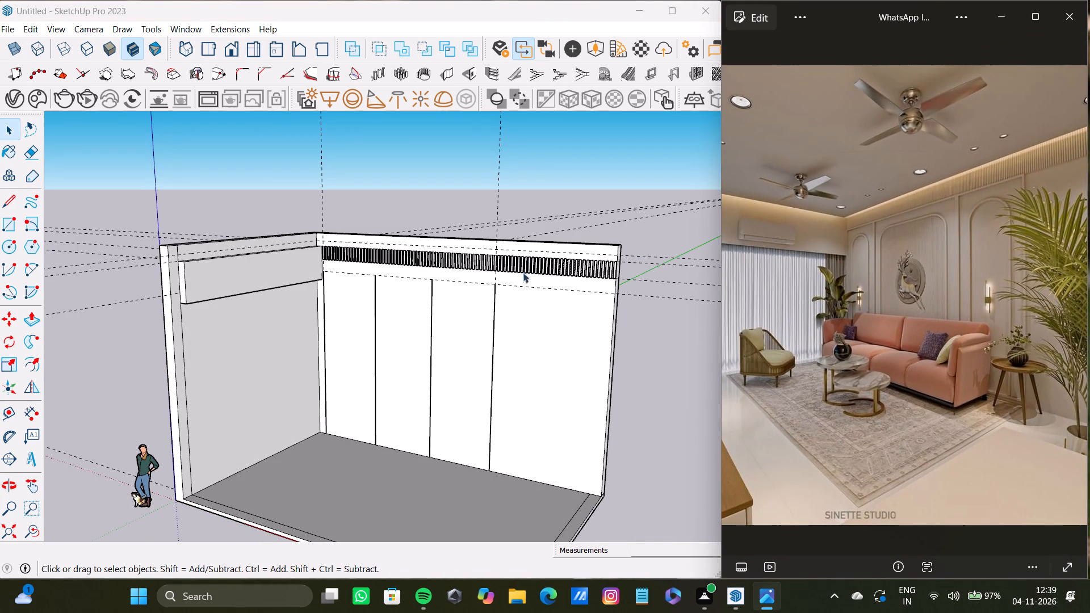
scroll(513, 299, "down", 3)
middle_click_drag(499, 314, 540, 305)
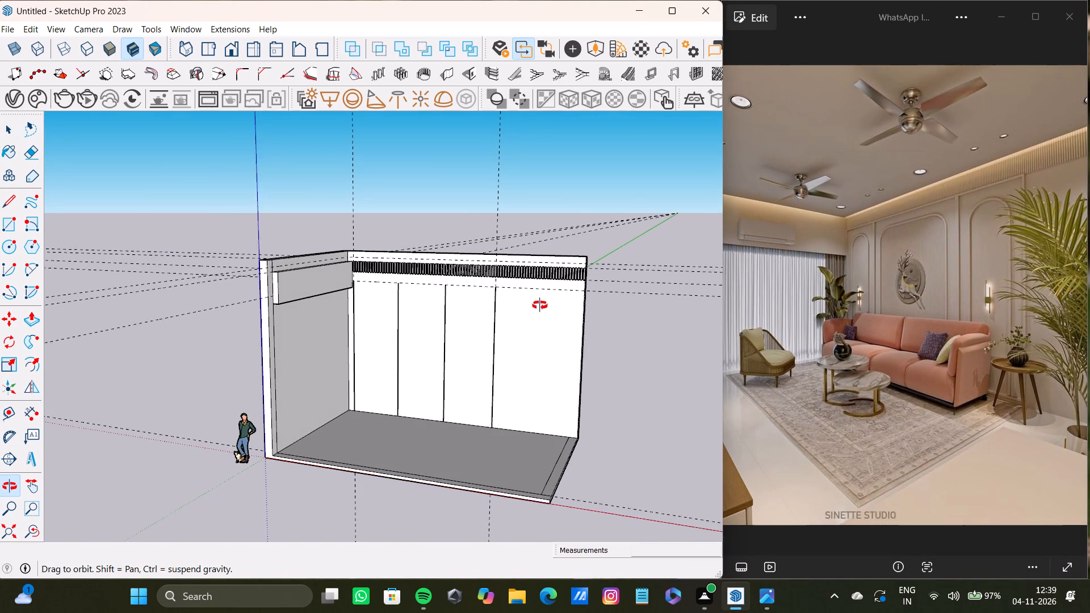
middle_click_drag(540, 305, 525, 308)
scroll(422, 313, "up", 6)
scroll(457, 318, "down", 3)
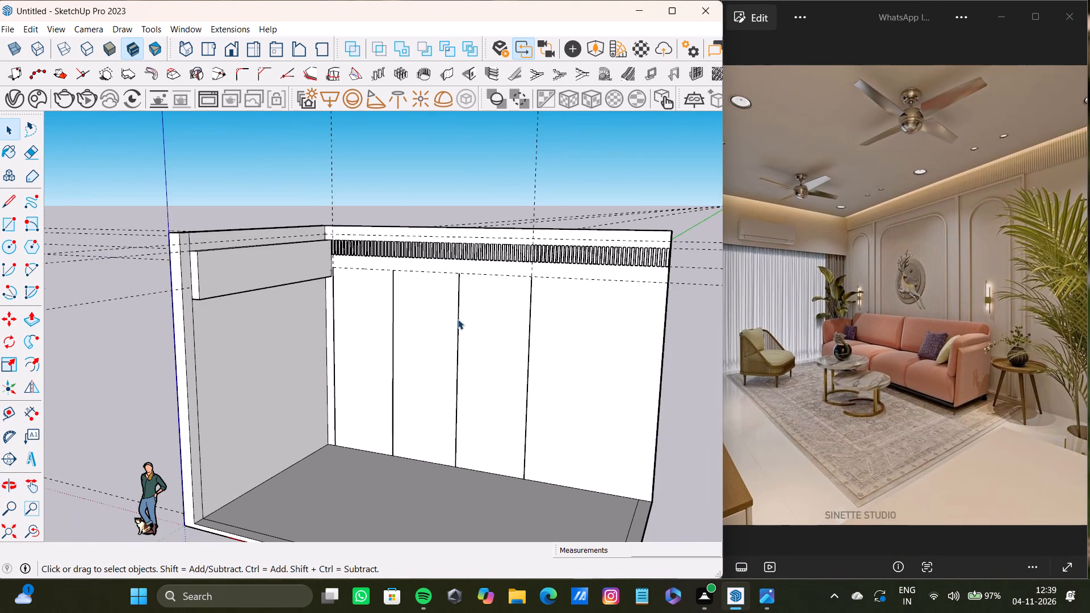
middle_click_drag(458, 319, 426, 313, "shift")
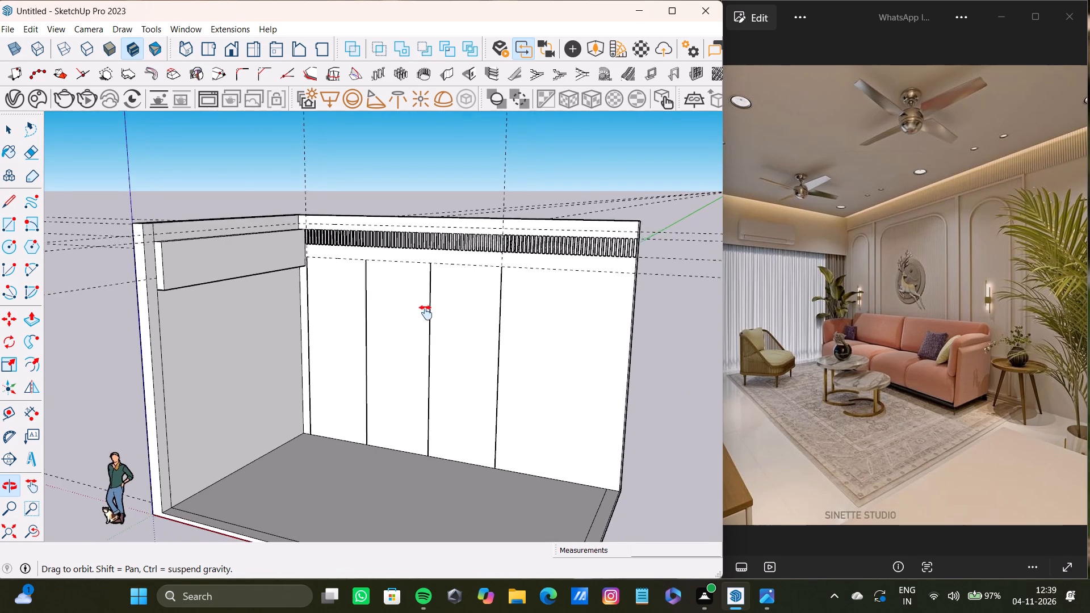
middle_click_drag(426, 313, 419, 300, "shift")
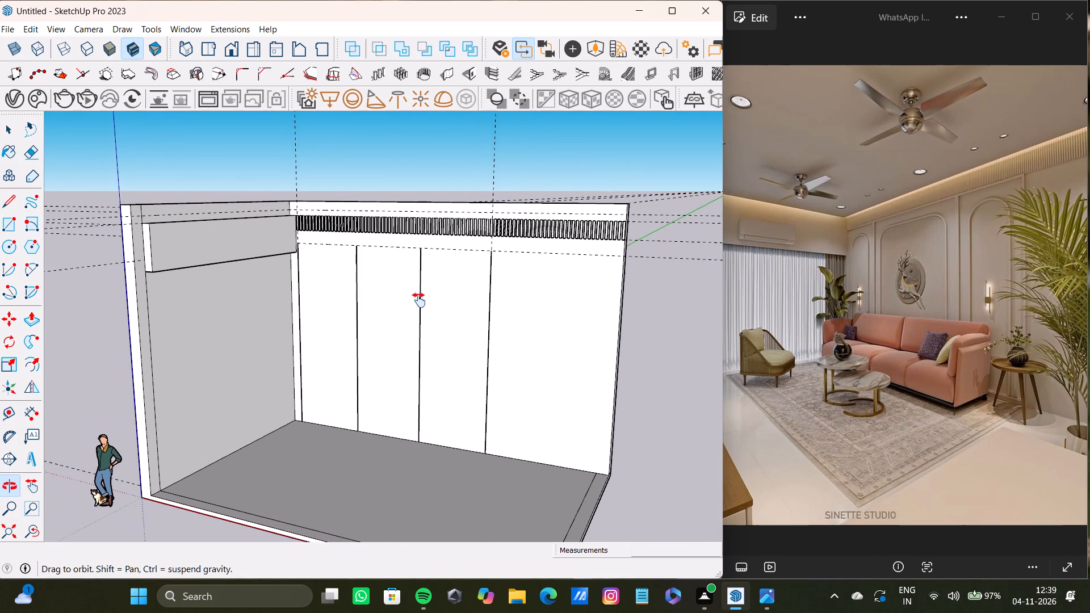
middle_click_drag(419, 300, 419, 302, "shift")
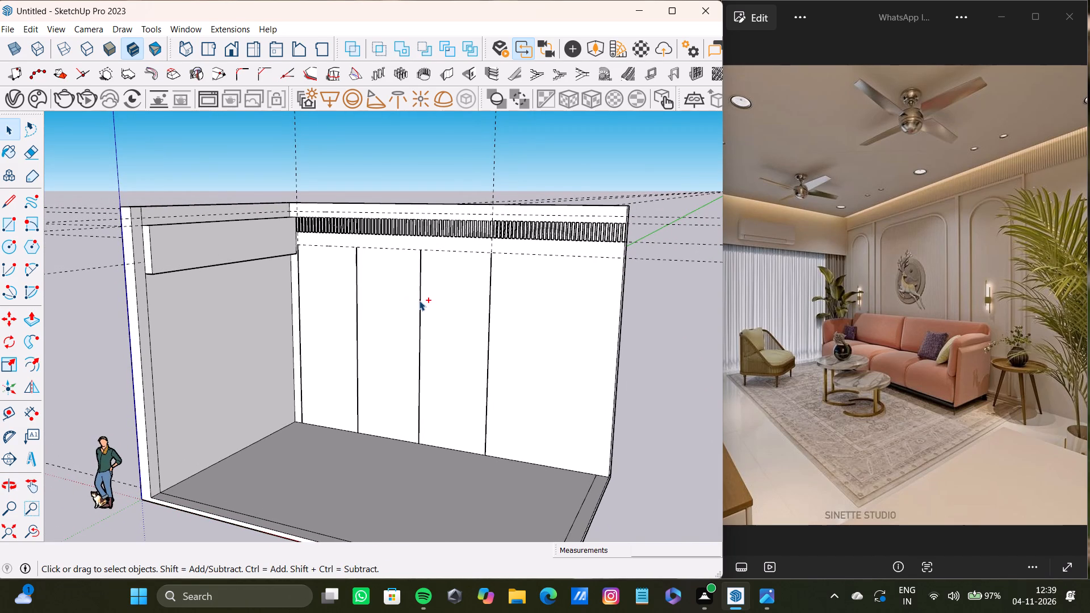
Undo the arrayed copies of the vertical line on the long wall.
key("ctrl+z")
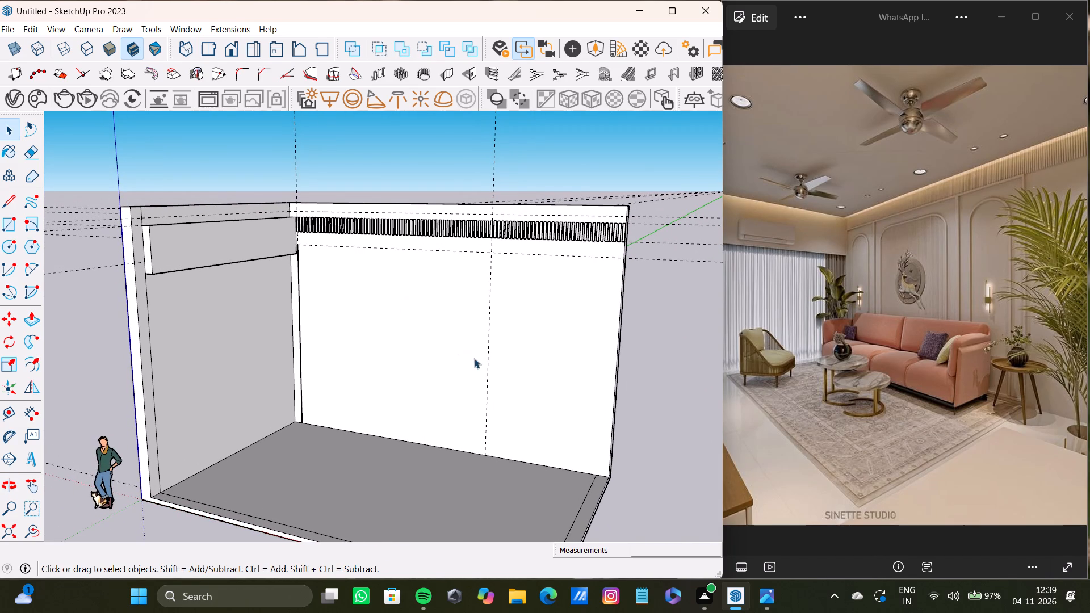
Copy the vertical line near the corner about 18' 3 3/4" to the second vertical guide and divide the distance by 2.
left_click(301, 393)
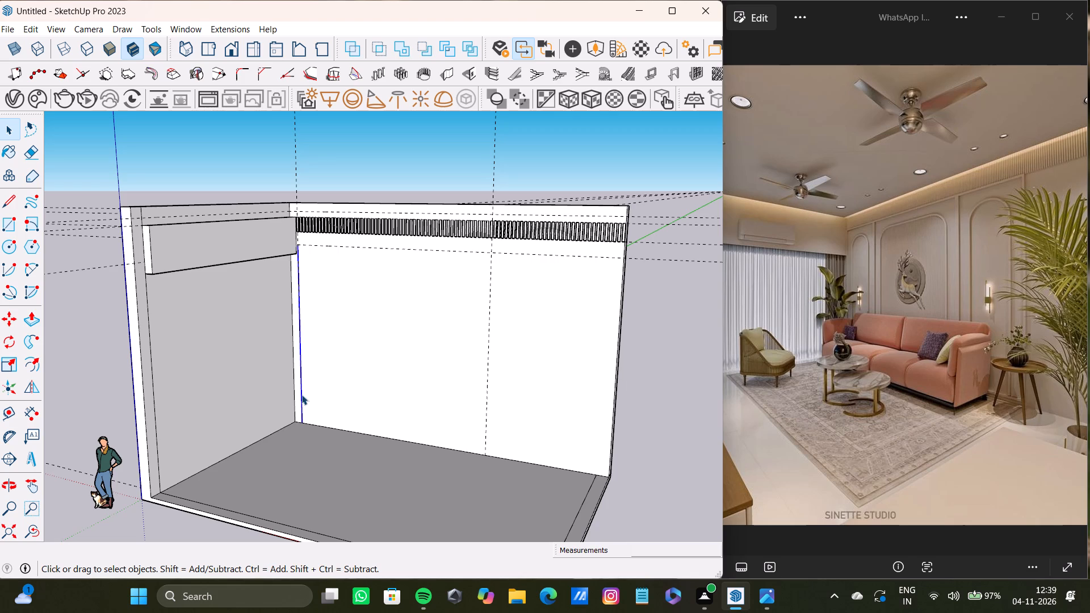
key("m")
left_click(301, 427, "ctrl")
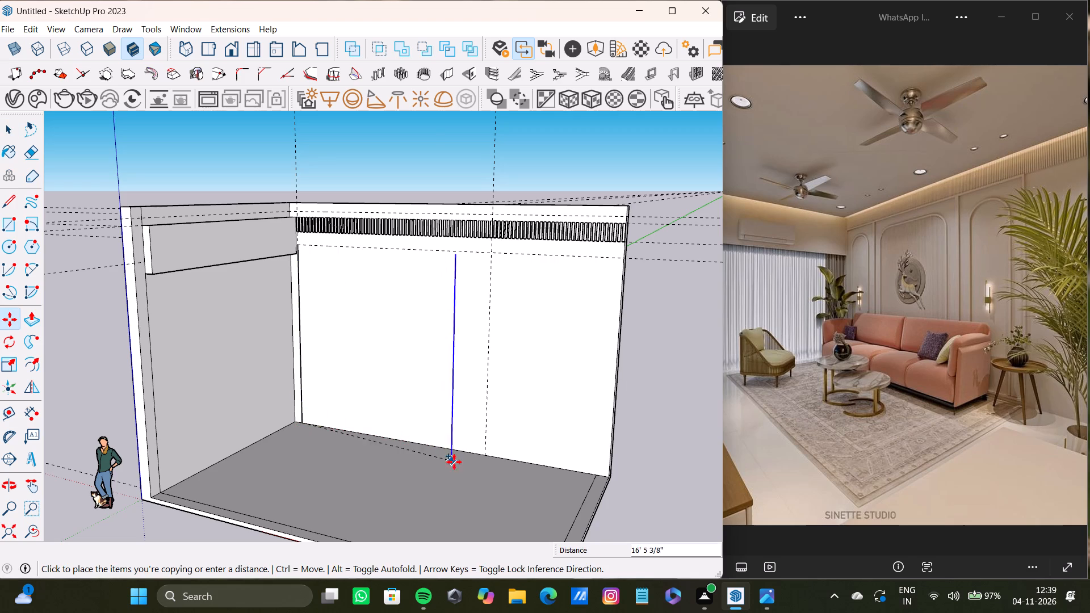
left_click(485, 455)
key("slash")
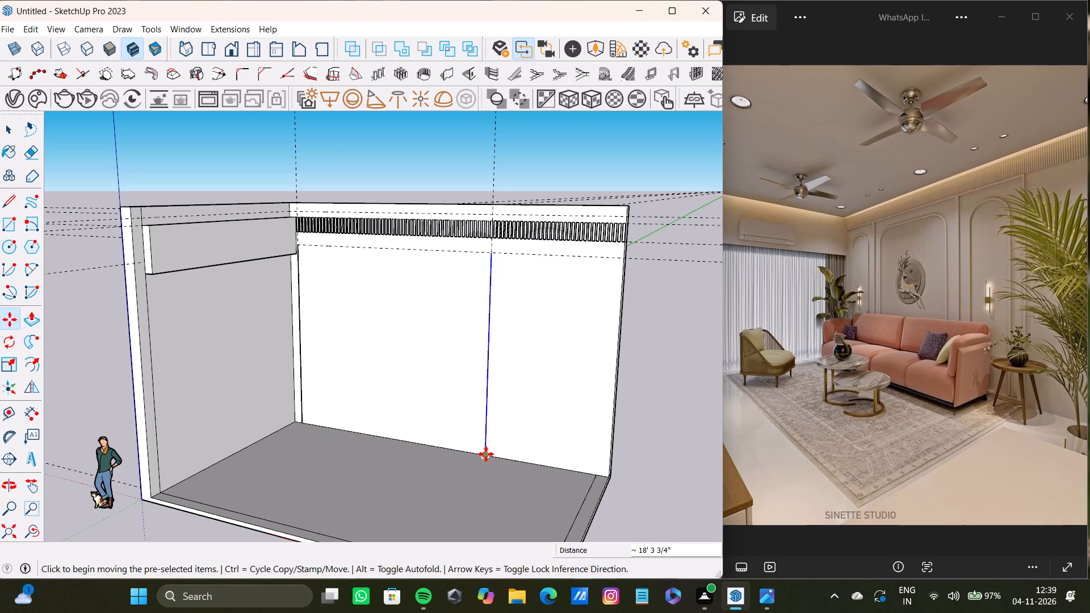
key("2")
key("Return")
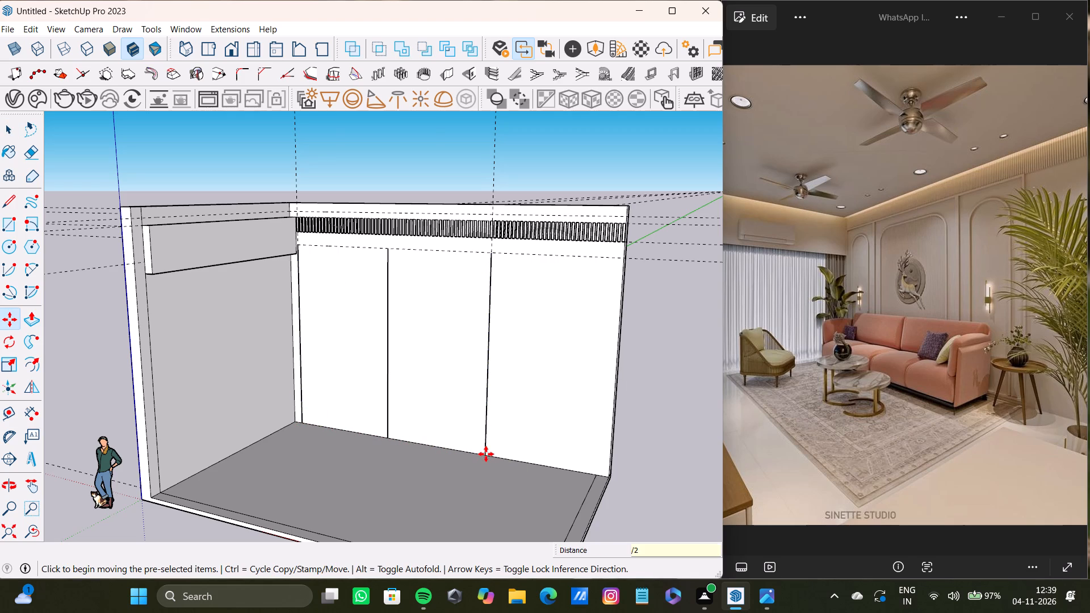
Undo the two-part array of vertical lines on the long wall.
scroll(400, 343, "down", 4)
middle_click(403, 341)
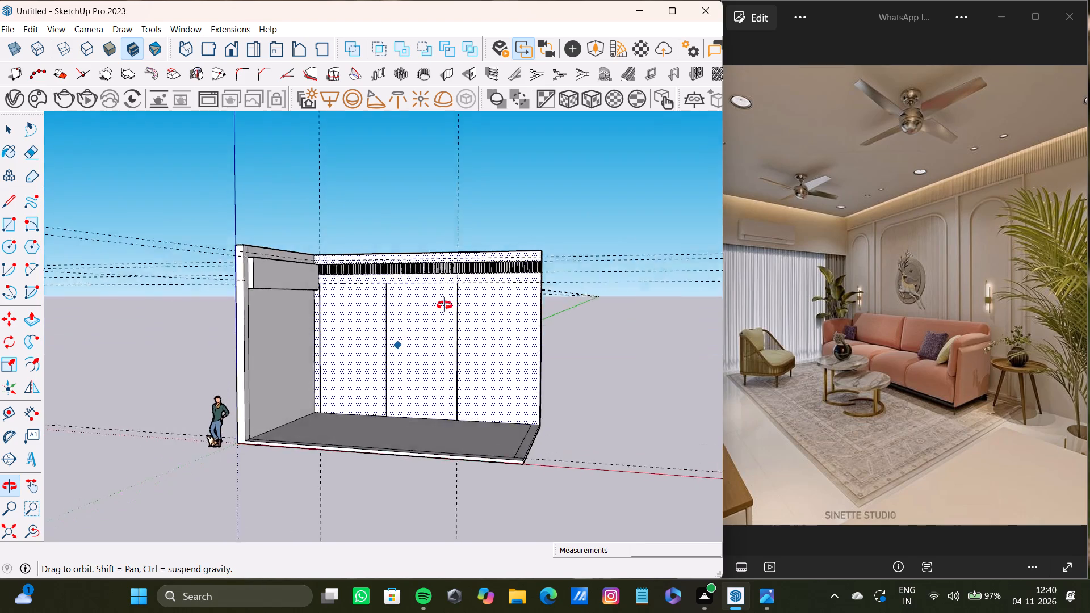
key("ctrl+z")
Place a vertical guide on the long wall about 3' 1 3/8" beyond the second vertical guide, toward the wall's far end.
scroll(324, 364, "up", 4)
scroll(439, 367, "down", 4)
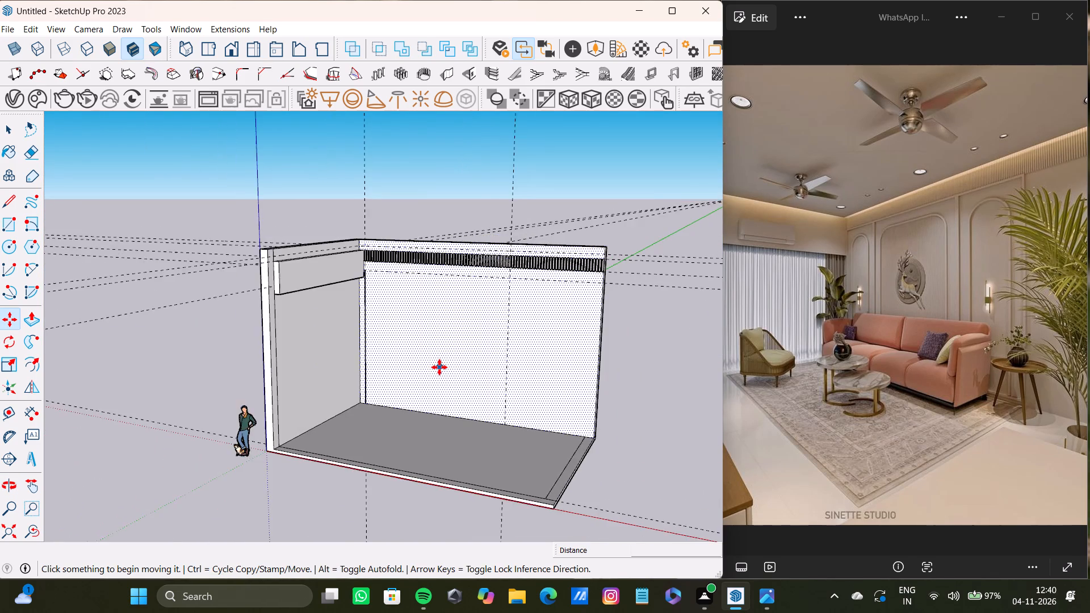
middle_click_drag(439, 367, 410, 365)
scroll(410, 365, "down", 1)
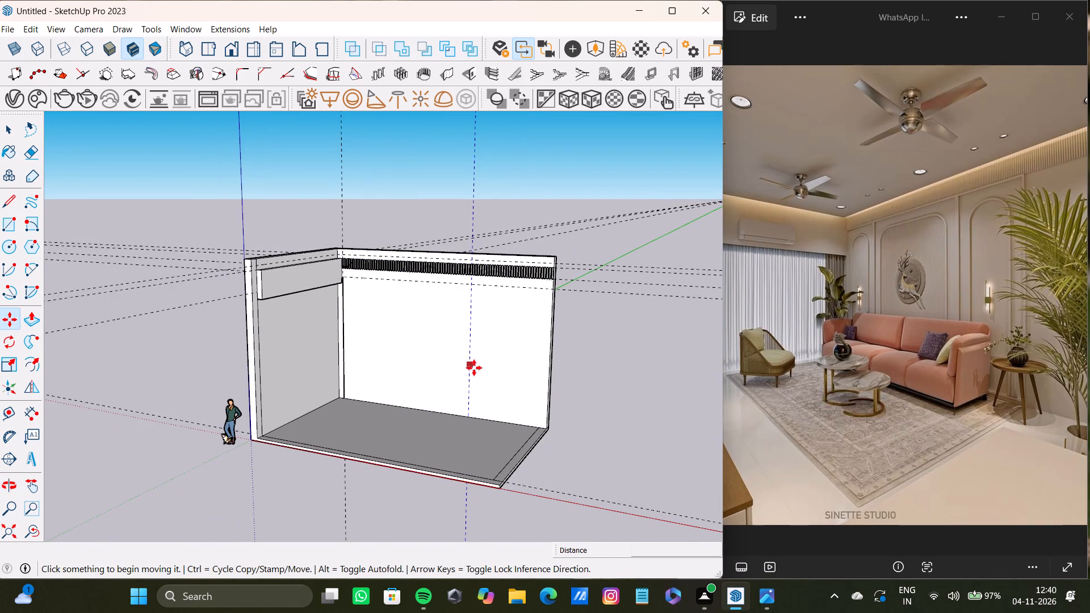
key("space")
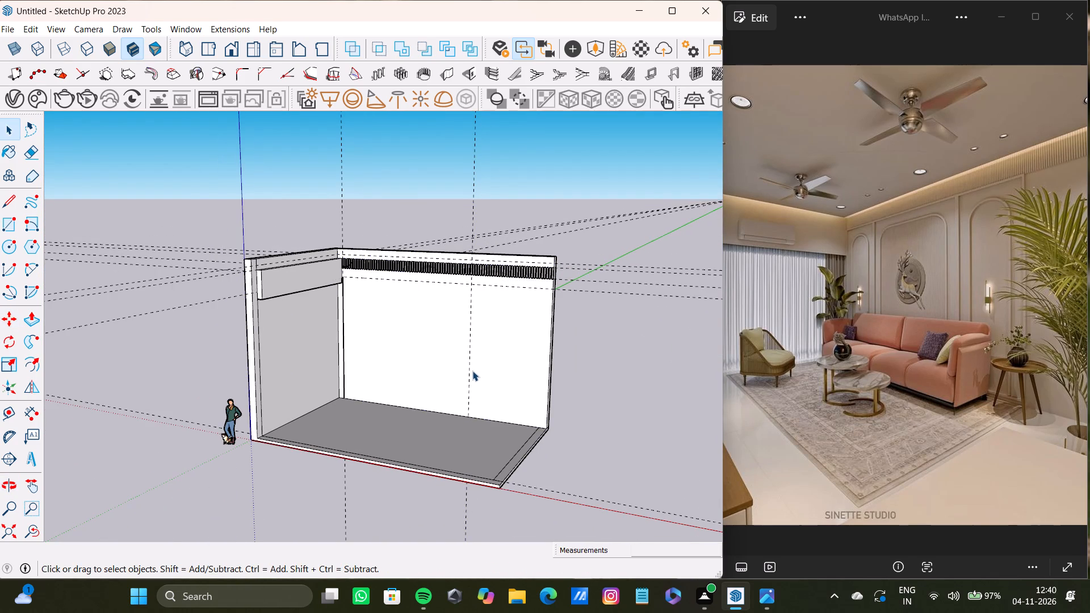
key("t")
left_click(469, 373)
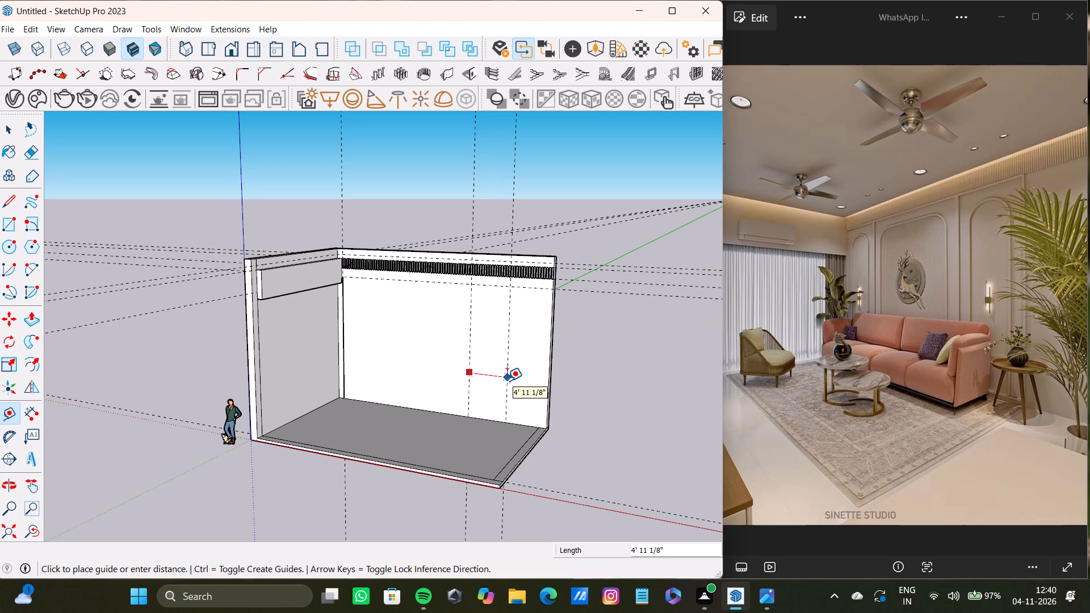
left_click(492, 384)
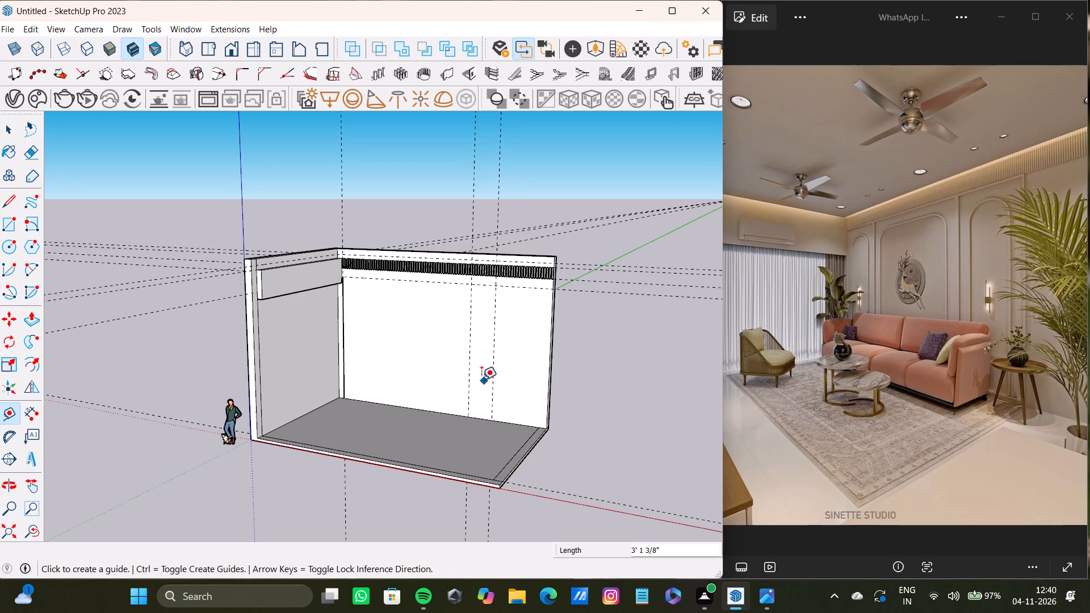
Delete the previous second vertical guide, keeping the new one closer to the long wall's far end.
key("space")
left_click(468, 380)
key("Delete")
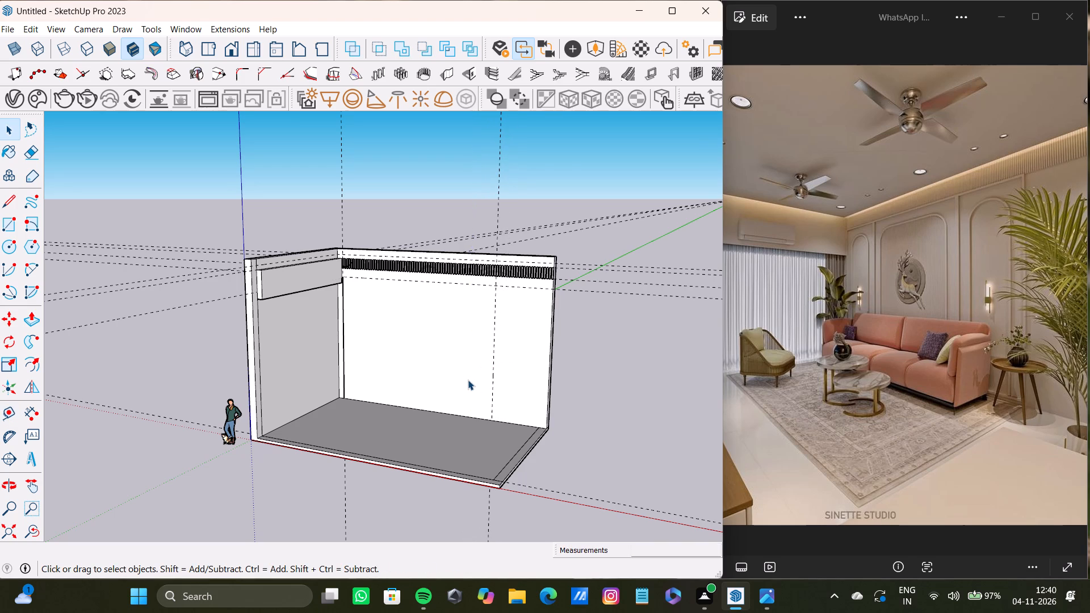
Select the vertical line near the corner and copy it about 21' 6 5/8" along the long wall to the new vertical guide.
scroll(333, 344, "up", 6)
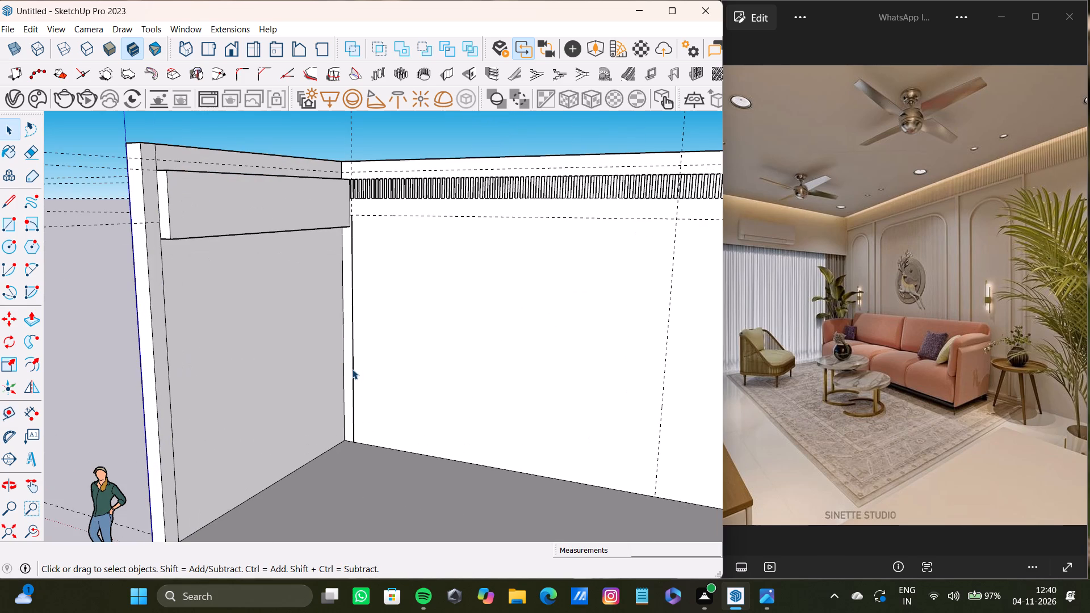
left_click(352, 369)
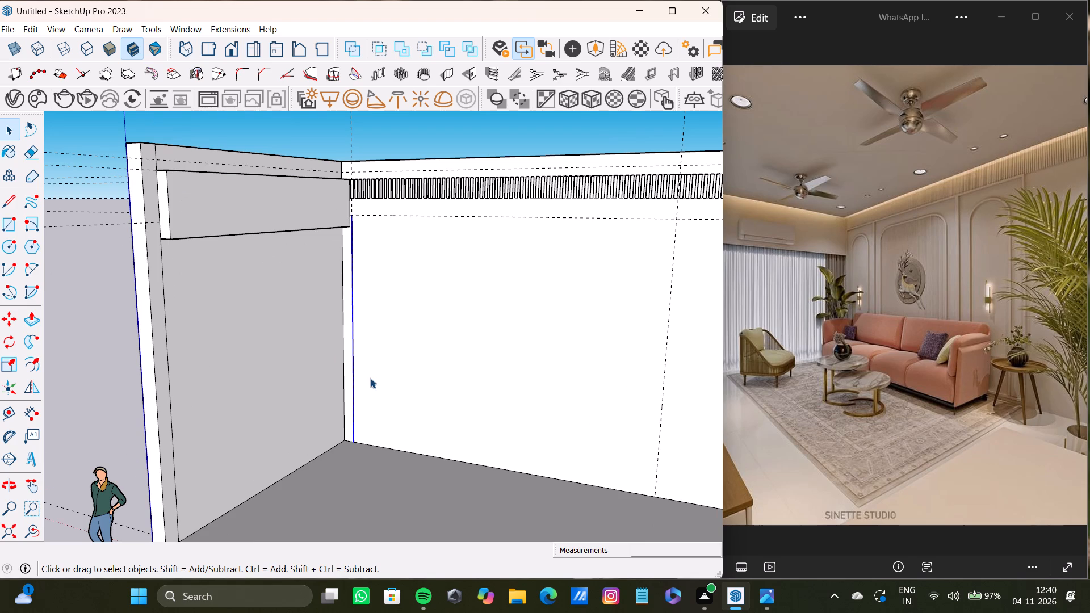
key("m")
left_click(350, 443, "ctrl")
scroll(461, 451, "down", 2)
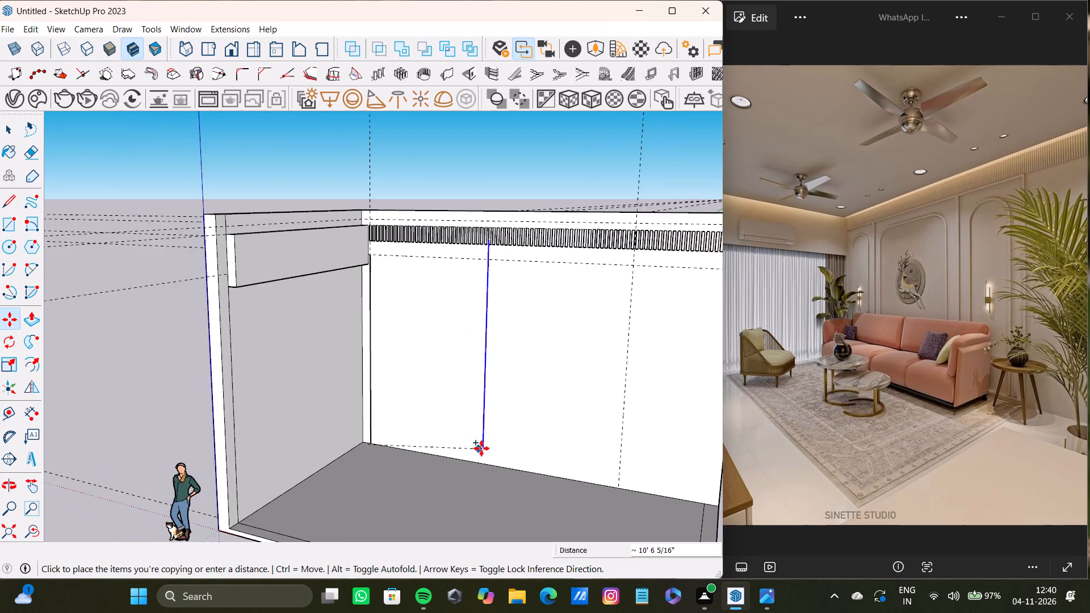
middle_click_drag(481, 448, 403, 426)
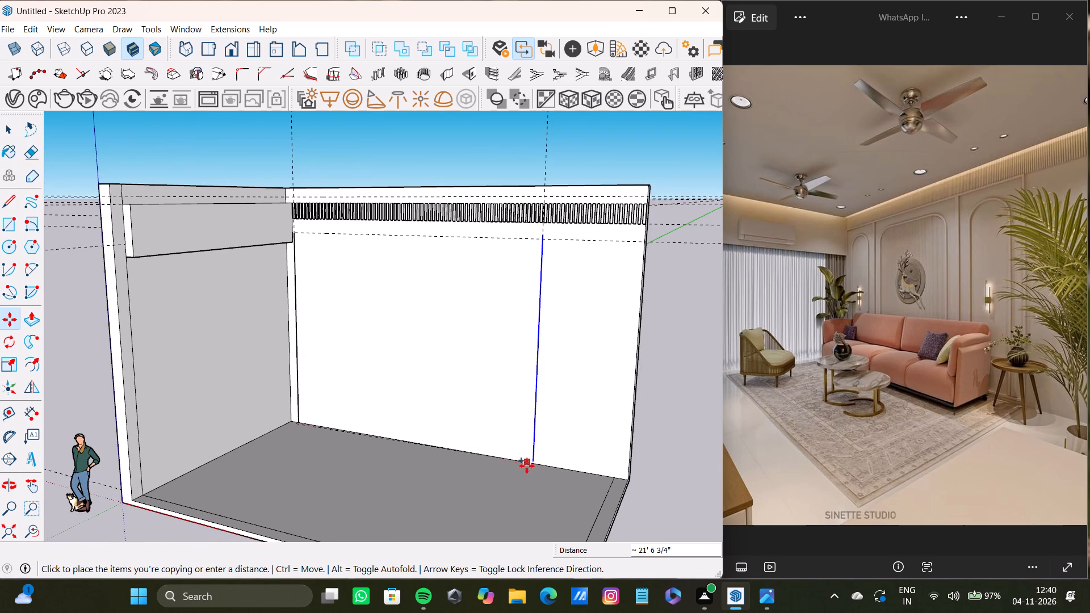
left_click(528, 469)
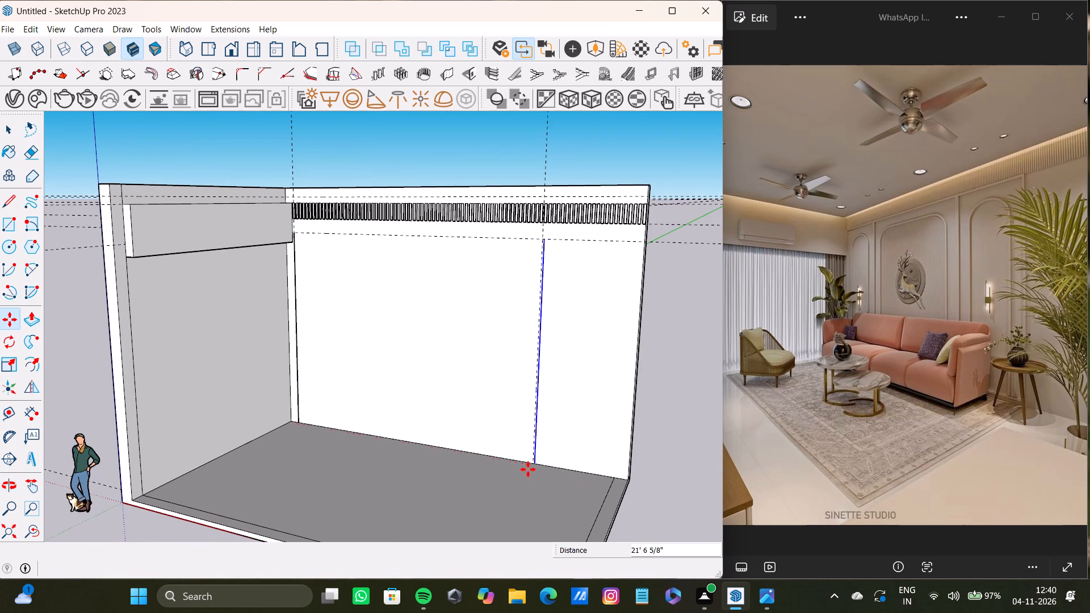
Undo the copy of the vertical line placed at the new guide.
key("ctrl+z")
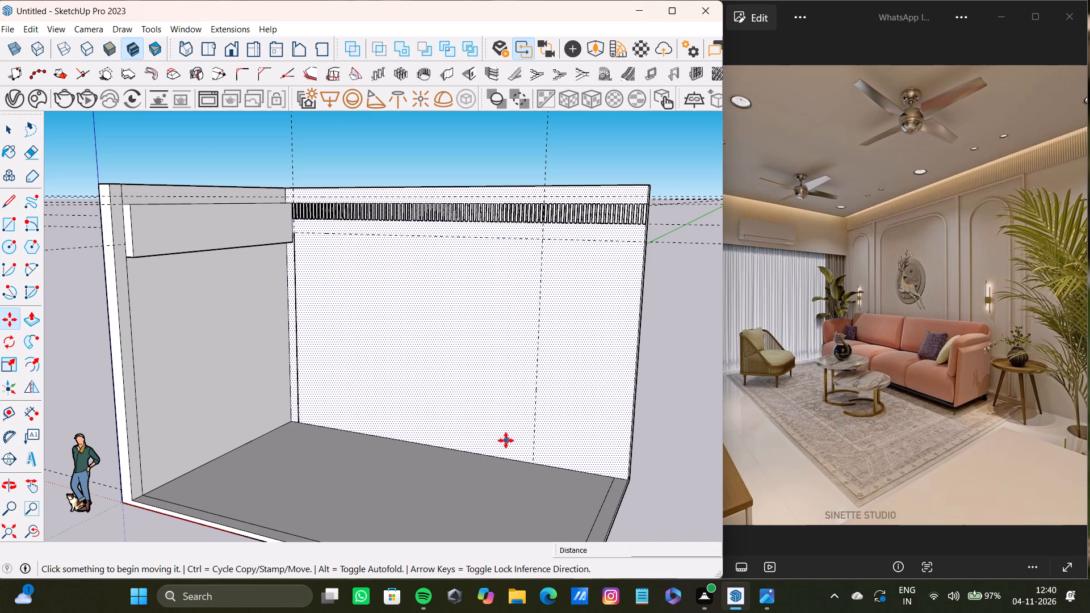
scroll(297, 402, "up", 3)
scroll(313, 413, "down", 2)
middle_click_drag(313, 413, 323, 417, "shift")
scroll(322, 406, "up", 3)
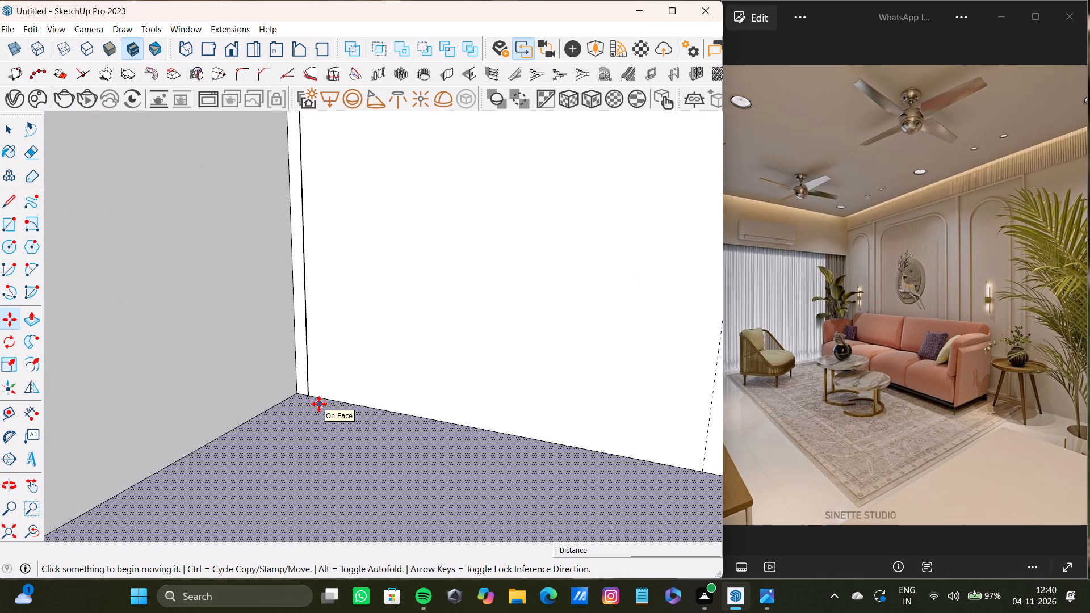
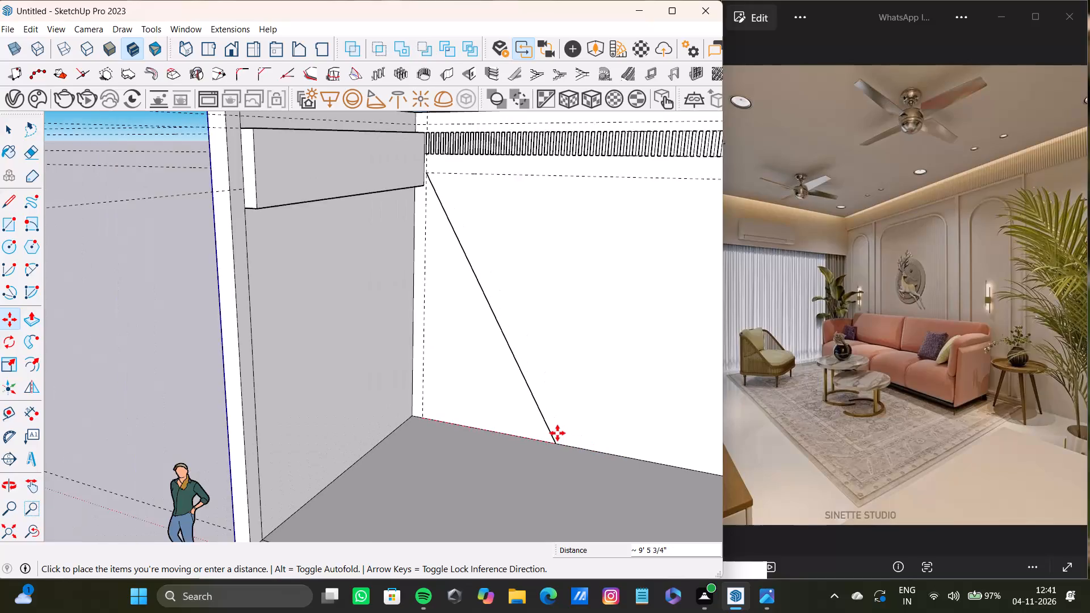
Copy the vertical line near the corner along the long wall to the far vertical guide, dividing the span by 3 into equal panels.
key("space")
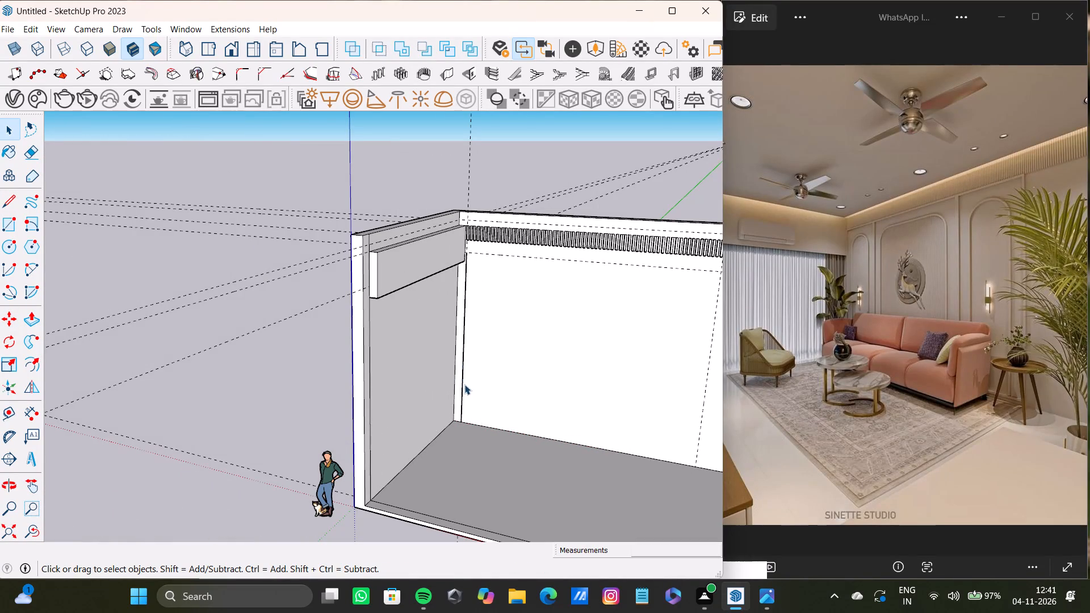
left_click(462, 383)
key("m")
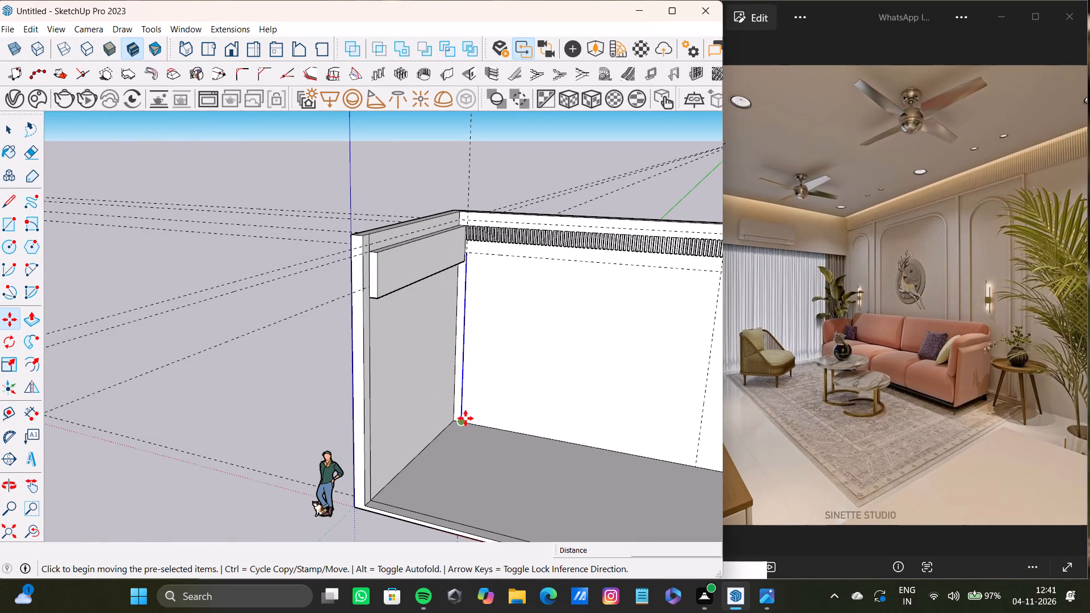
left_click(462, 421, "ctrl")
scroll(657, 425, "down", 6)
middle_click_drag(607, 425, 514, 417, "shift")
scroll(551, 419, "up", 7)
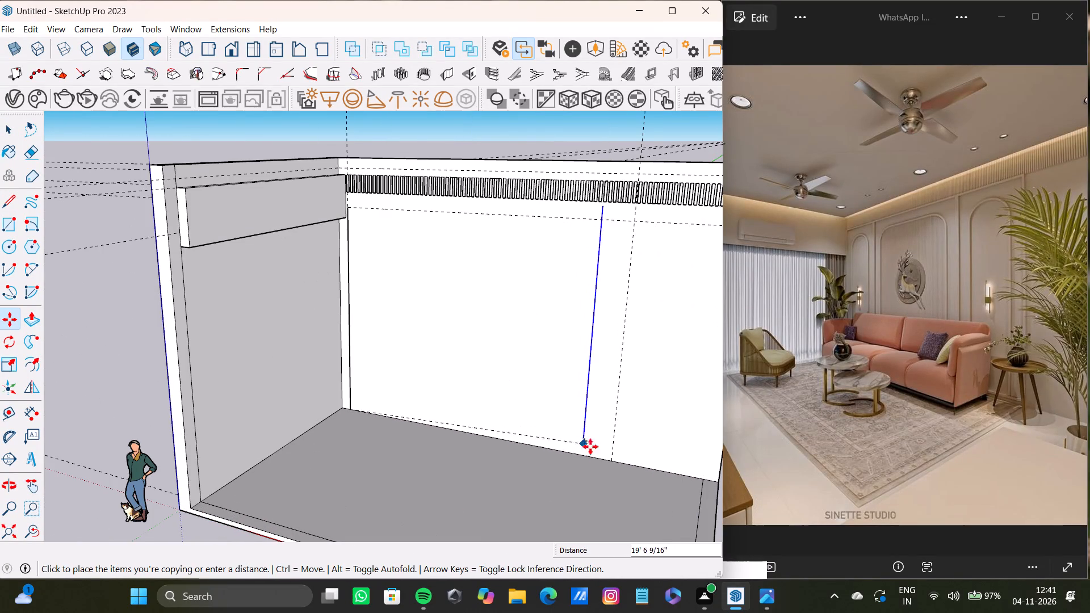
left_click(610, 458)
type("/3")
key("Return")
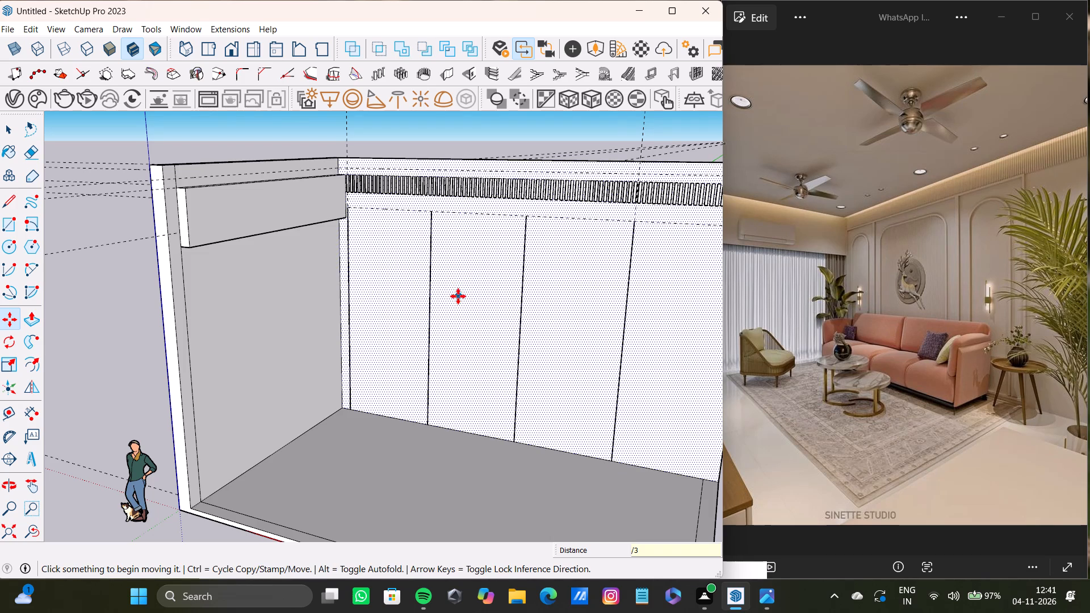
key("space")
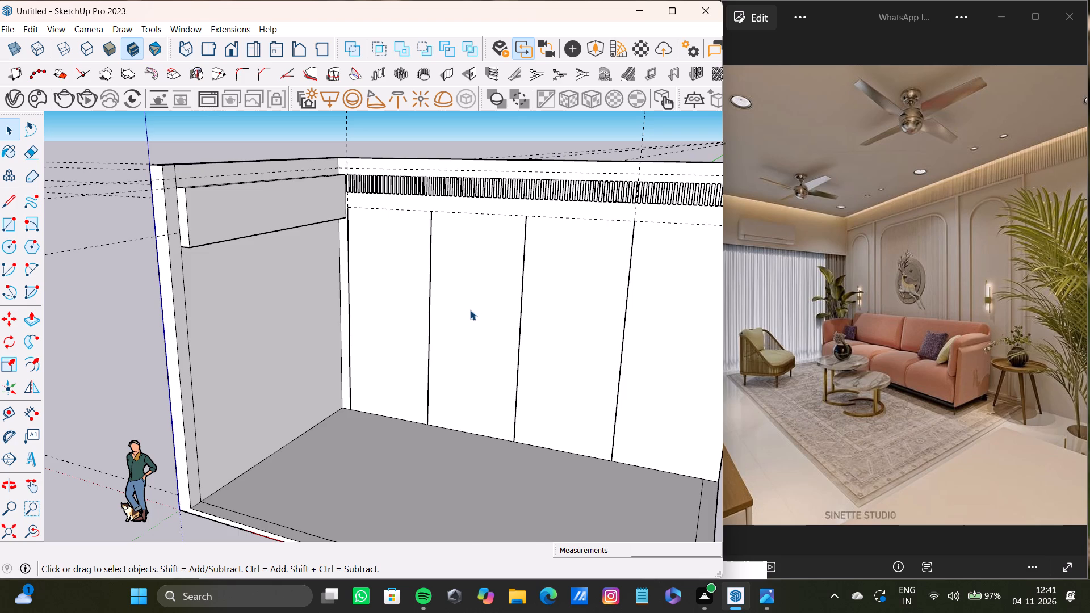
Delete the third vertical line from the corner, leaving one double-width panel in the middle of the long wall.
scroll(492, 331, "down", 3)
middle_click_drag(493, 333, 473, 291, "shift")
scroll(468, 322, "up", 3)
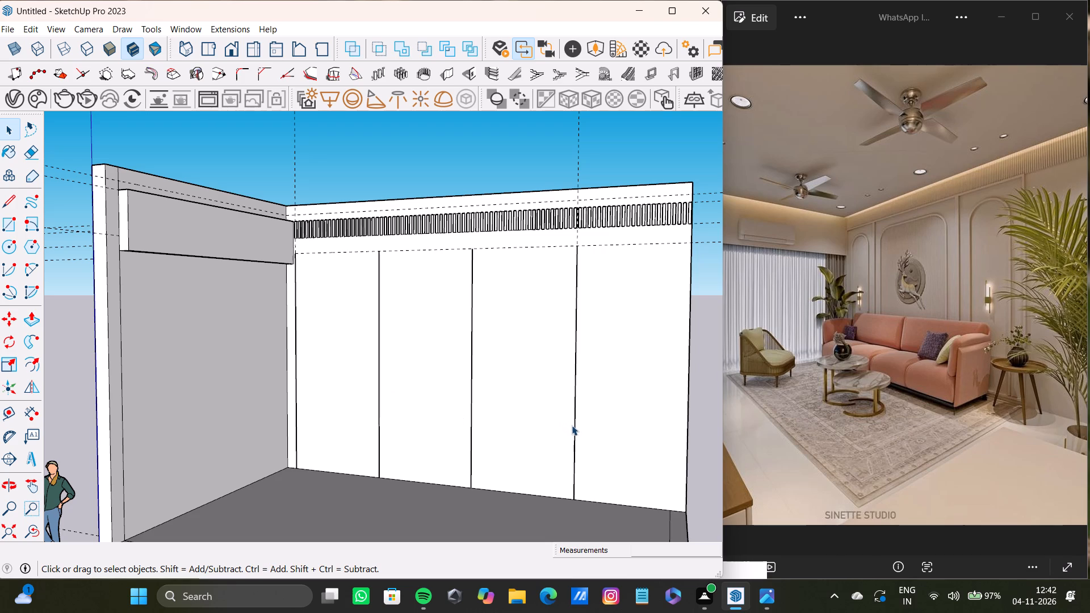
scroll(337, 380, "down", 3)
middle_click_drag(358, 387, 341, 370, "shift")
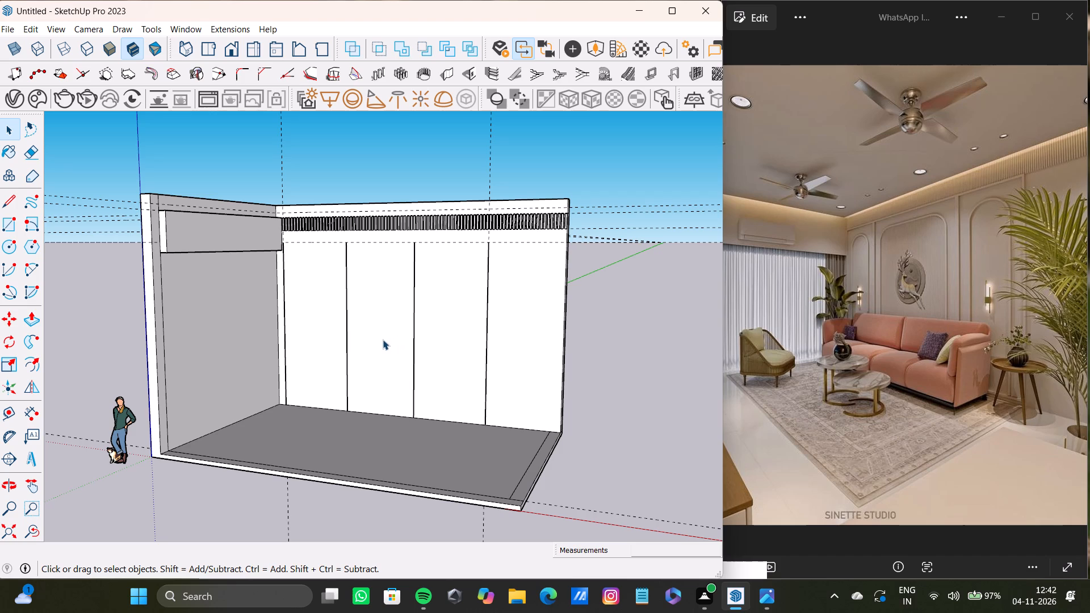
scroll(424, 399, "up", 7)
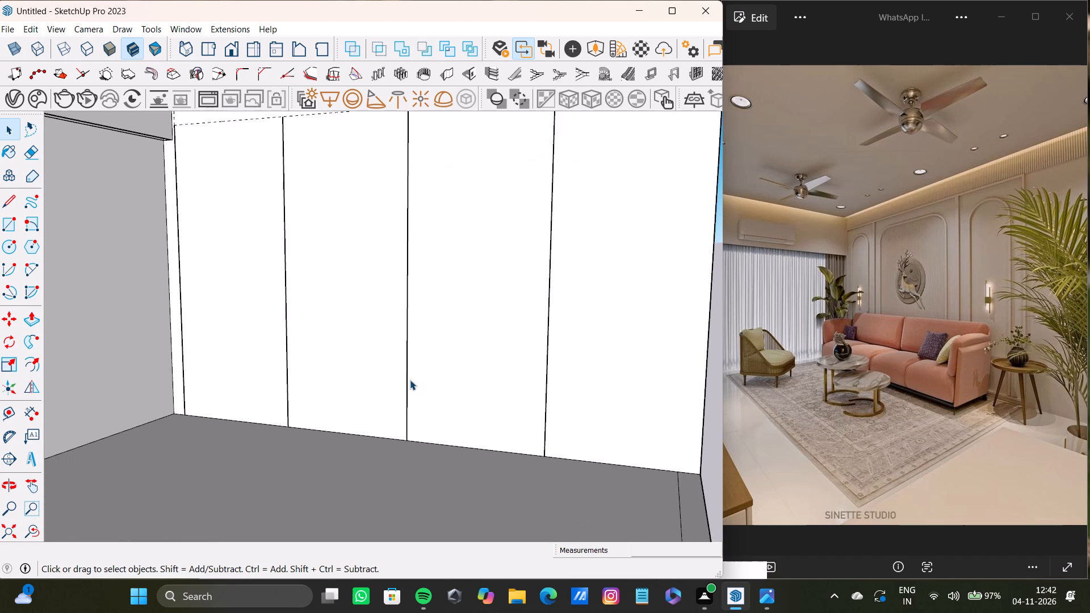
left_click(406, 384)
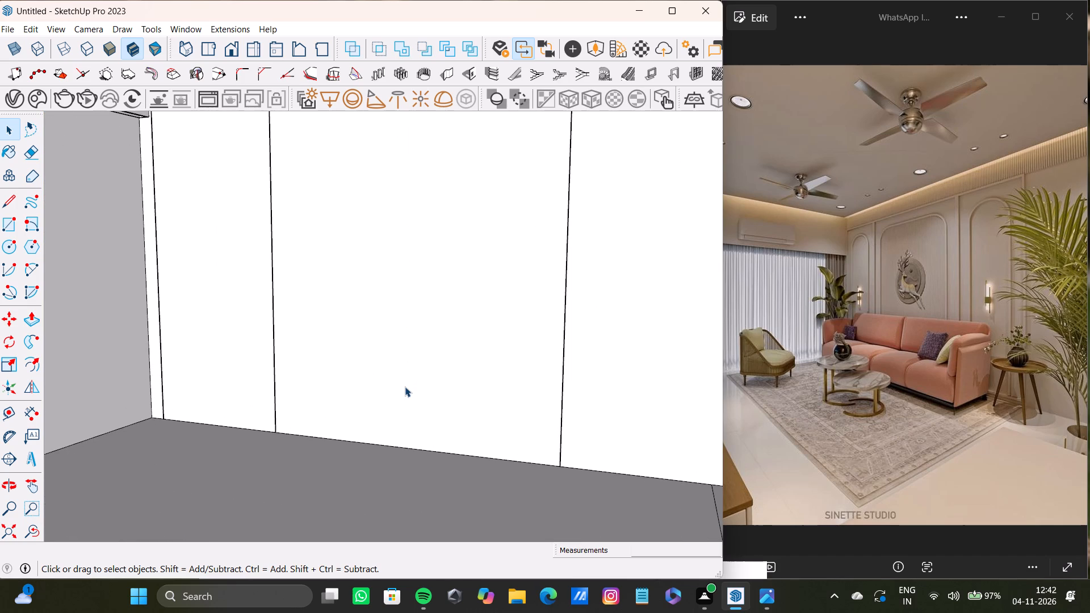
Measure the width of the first panel, between the two vertical lines nearest the corner.
scroll(405, 387, "down", 8)
middle_click_drag(404, 390, 471, 427, "shift")
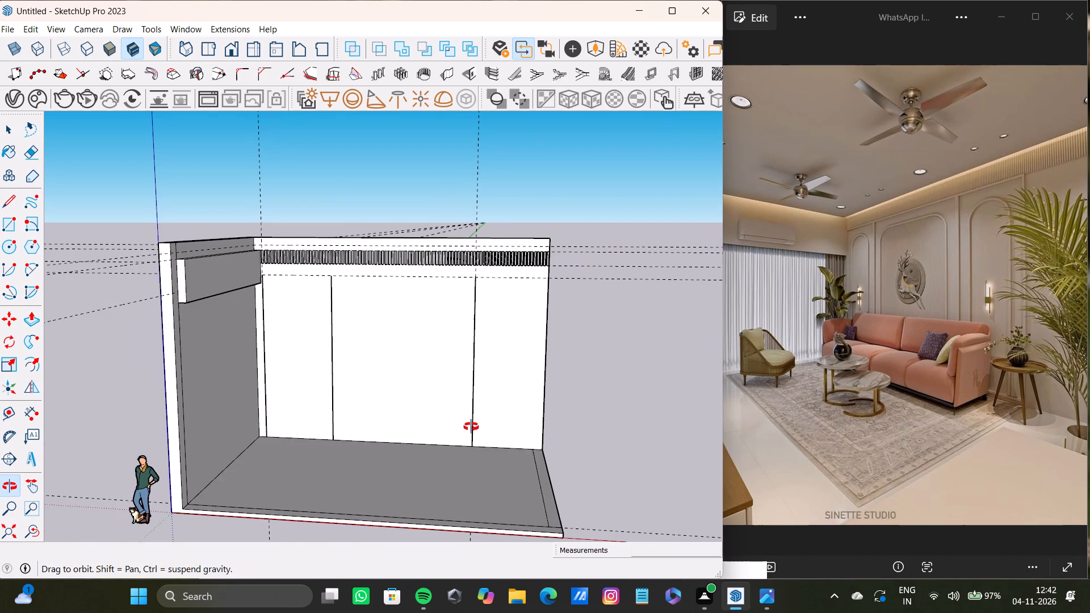
middle_click_drag(471, 427, 466, 427, "shift")
scroll(265, 404, "up", 4)
key("t")
scroll(254, 395, "up", 4)
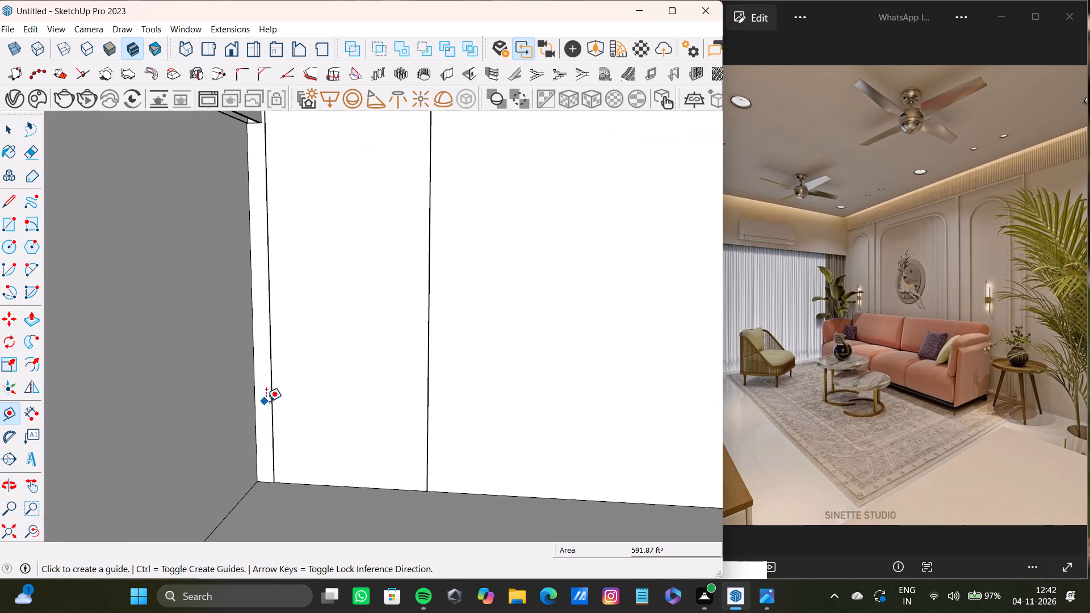
left_click(271, 403)
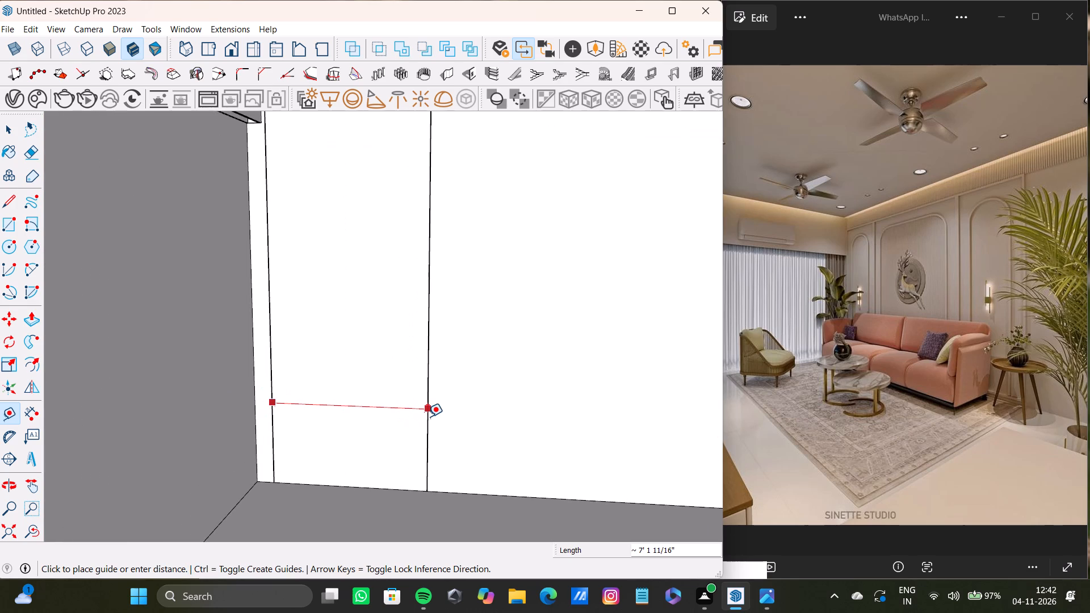
key("space")
scroll(429, 417, "down", 5)
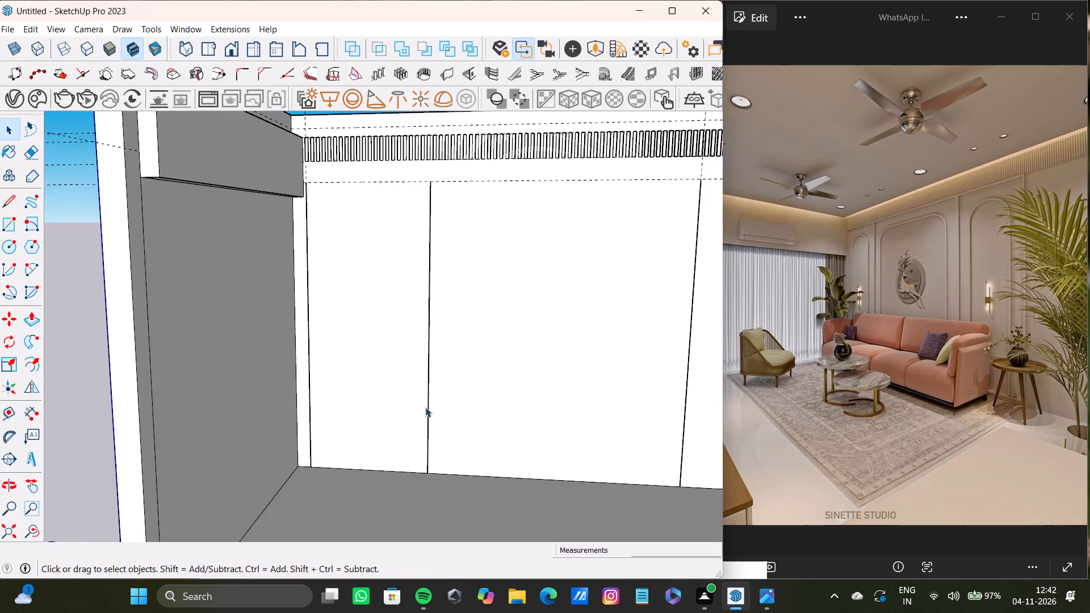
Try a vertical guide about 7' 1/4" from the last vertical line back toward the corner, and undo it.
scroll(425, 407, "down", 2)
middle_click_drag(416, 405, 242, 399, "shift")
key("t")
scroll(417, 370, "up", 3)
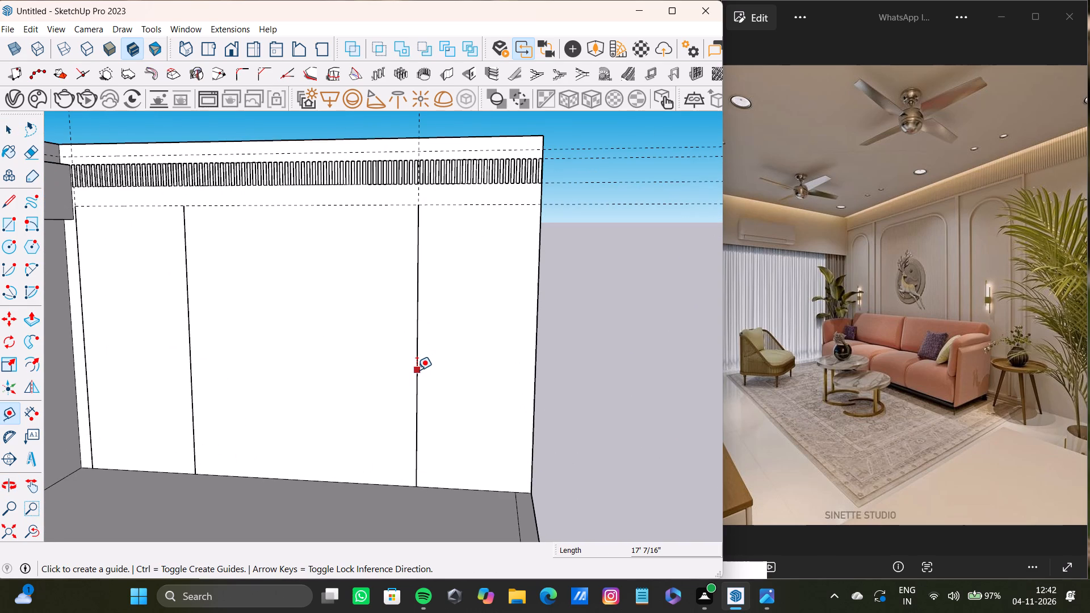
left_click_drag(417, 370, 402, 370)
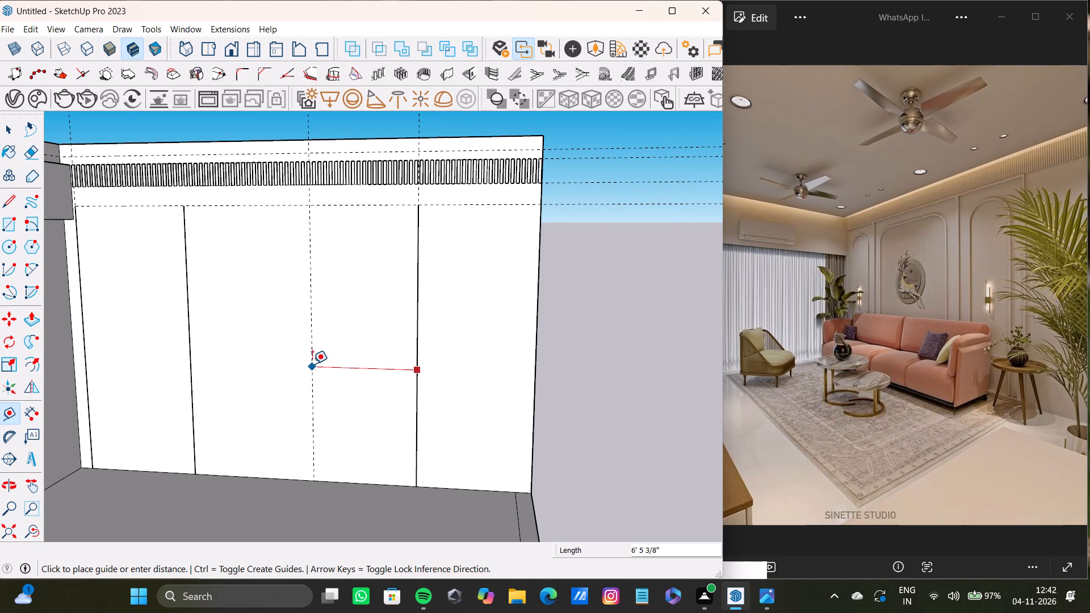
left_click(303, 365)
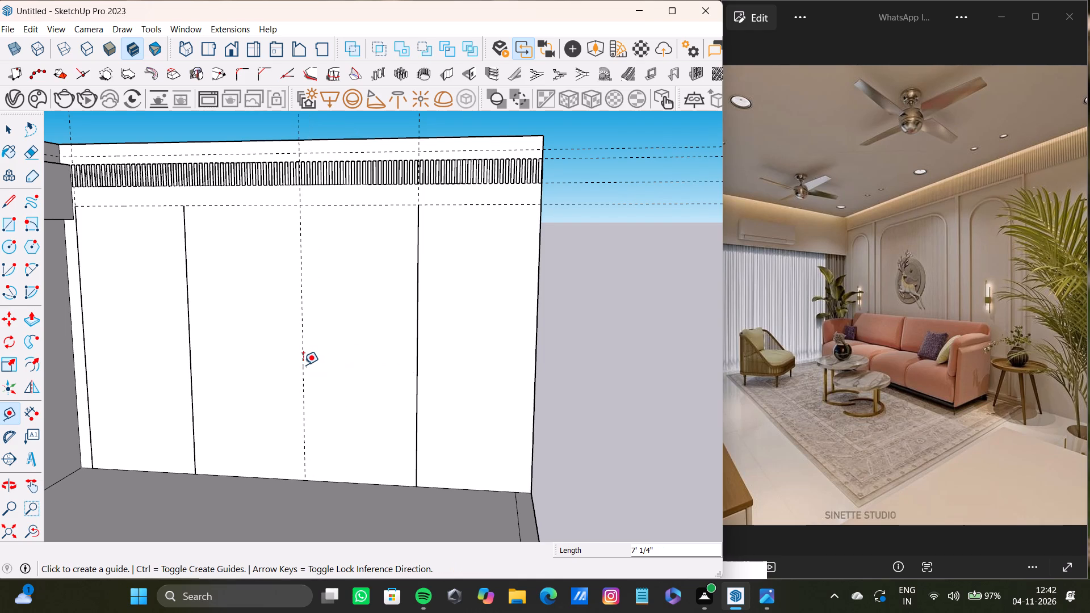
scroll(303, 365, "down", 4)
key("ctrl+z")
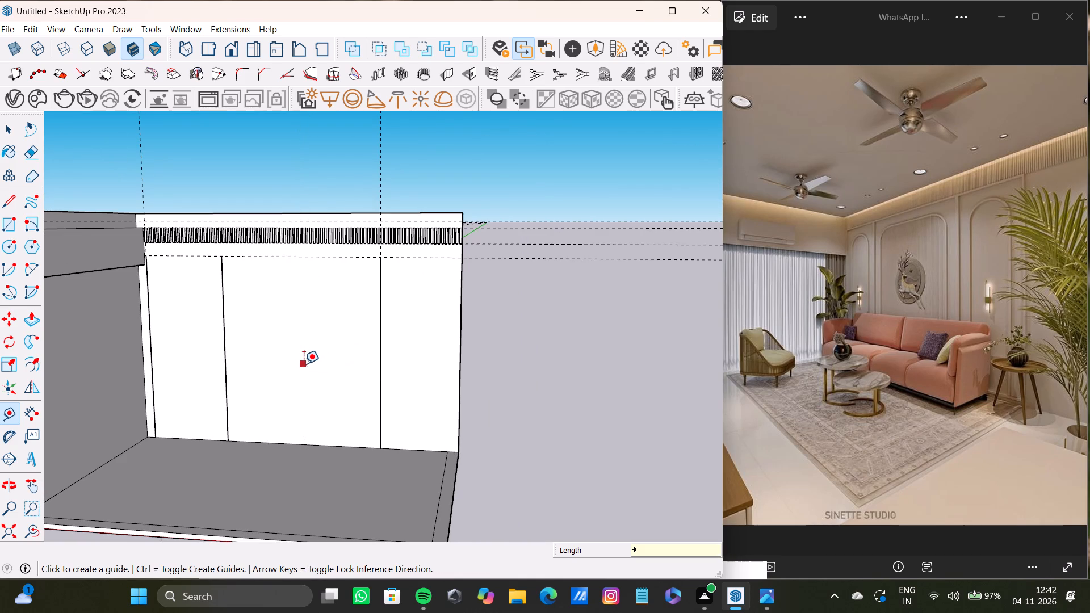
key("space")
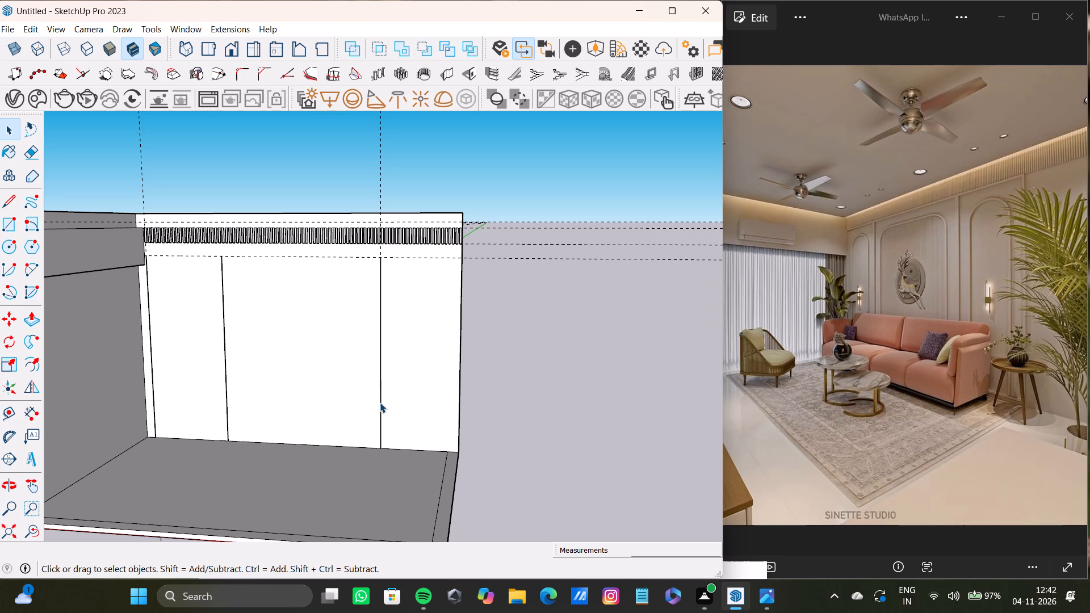
Push/Pull the floor slab's far end face outward about 3' 7 3/8" past the end of the long wall.
left_click(380, 403)
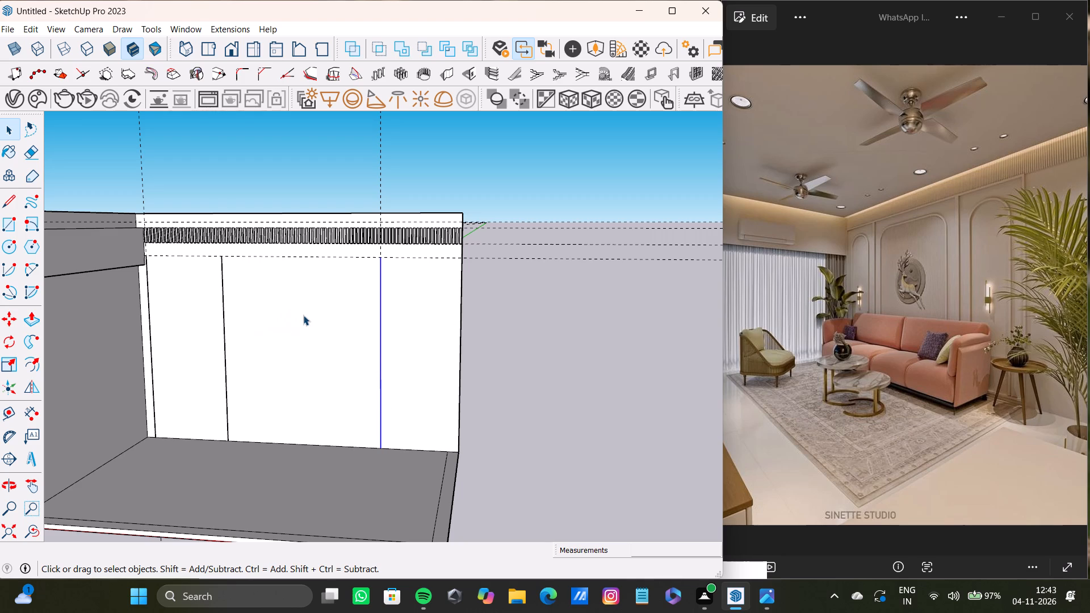
scroll(304, 352, "down", 6)
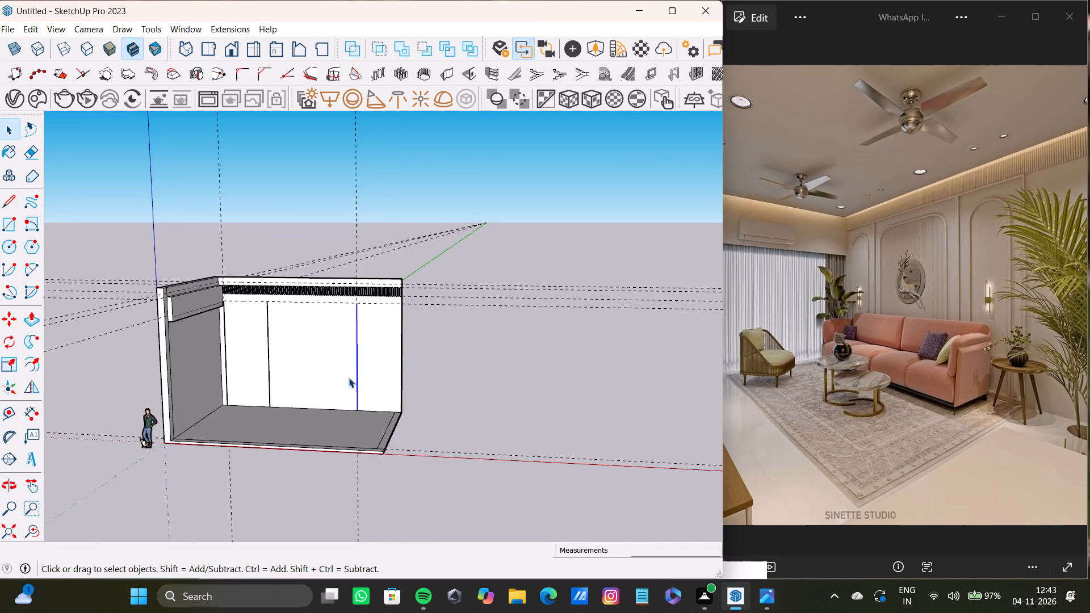
middle_click_drag(371, 387, 265, 408, "shift")
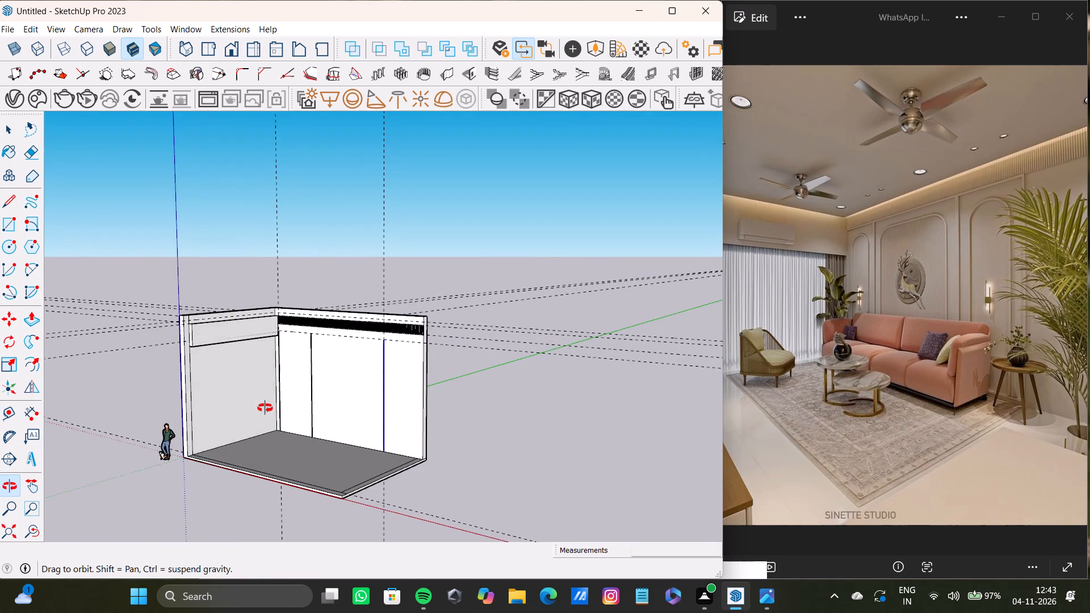
middle_click_drag(265, 408, 295, 388, "shift")
scroll(441, 425, "up", 16)
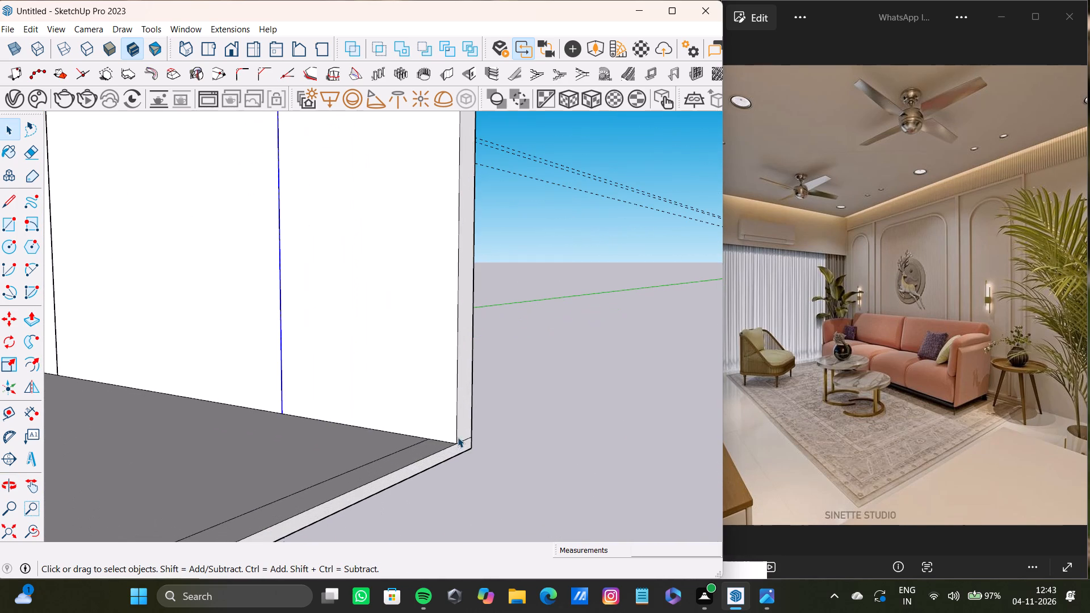
left_click(459, 448)
key("p")
left_click_drag(459, 448, 582, 458)
scroll(510, 437, "down", 3)
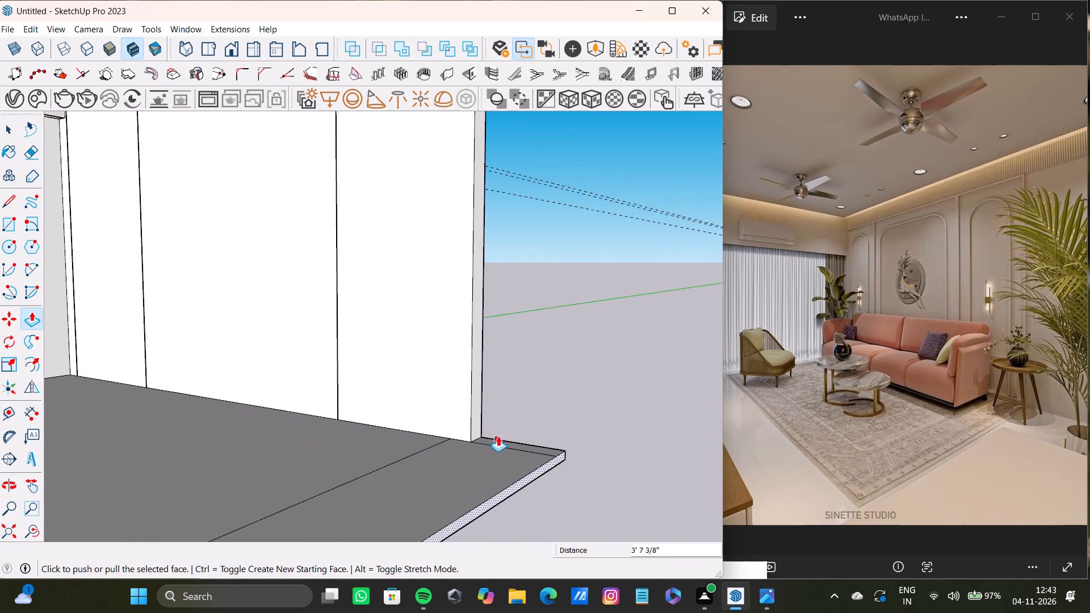
Push/Pull the floor slab's far end face outward again to extend the floor further beyond the long wall.
scroll(498, 436, "down", 4)
middle_click_drag(496, 435, 498, 415, "shift")
scroll(498, 415, "down", 6)
middle_click_drag(496, 415, 496, 412, "shift")
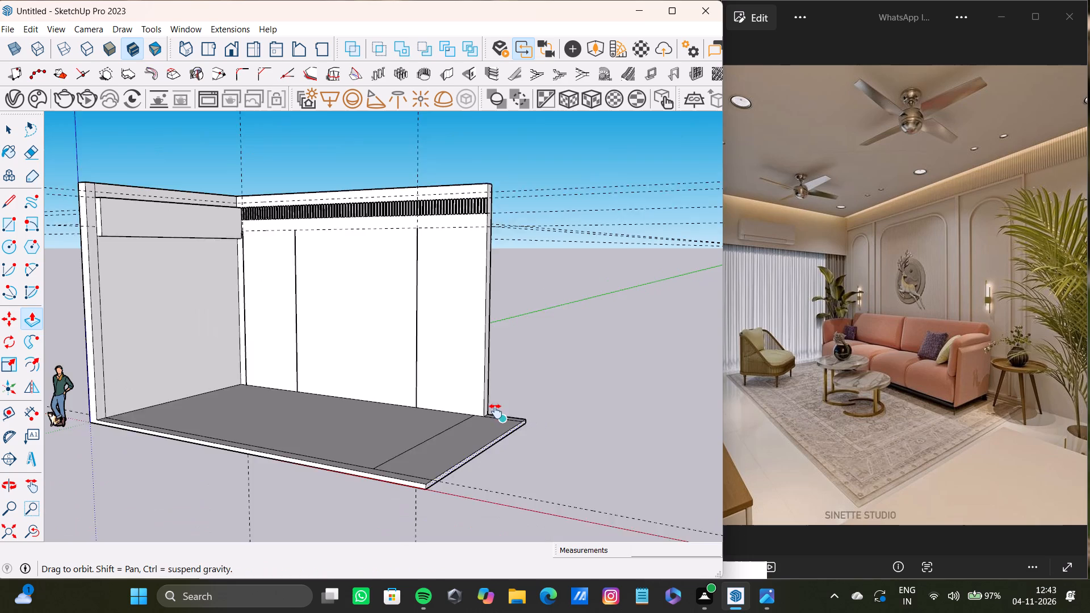
middle_click_drag(496, 412, 479, 380, "shift")
scroll(474, 393, "up", 4)
left_click_drag(479, 406, 561, 437)
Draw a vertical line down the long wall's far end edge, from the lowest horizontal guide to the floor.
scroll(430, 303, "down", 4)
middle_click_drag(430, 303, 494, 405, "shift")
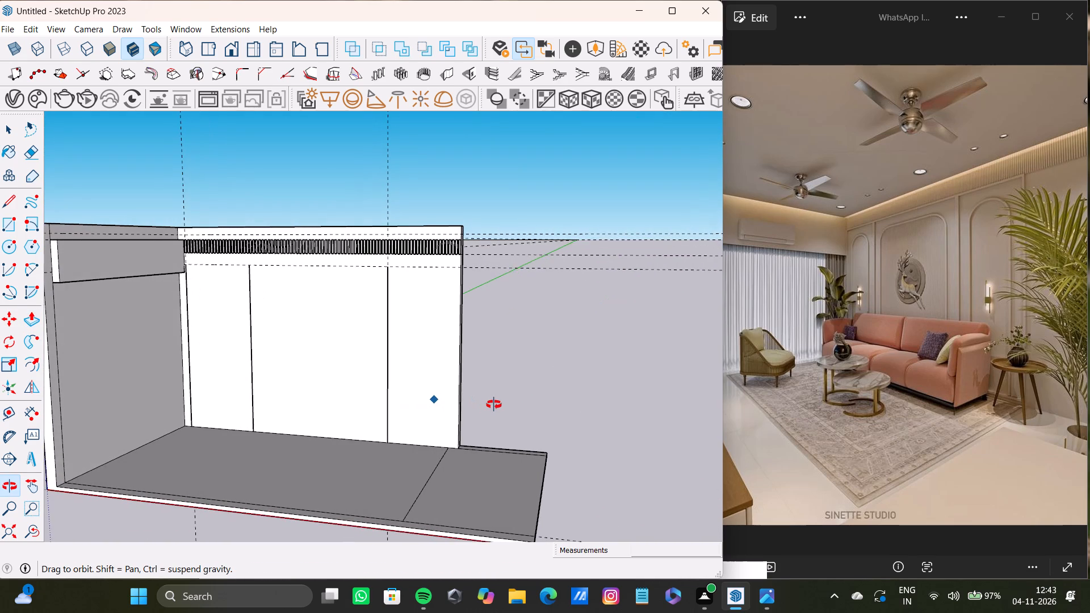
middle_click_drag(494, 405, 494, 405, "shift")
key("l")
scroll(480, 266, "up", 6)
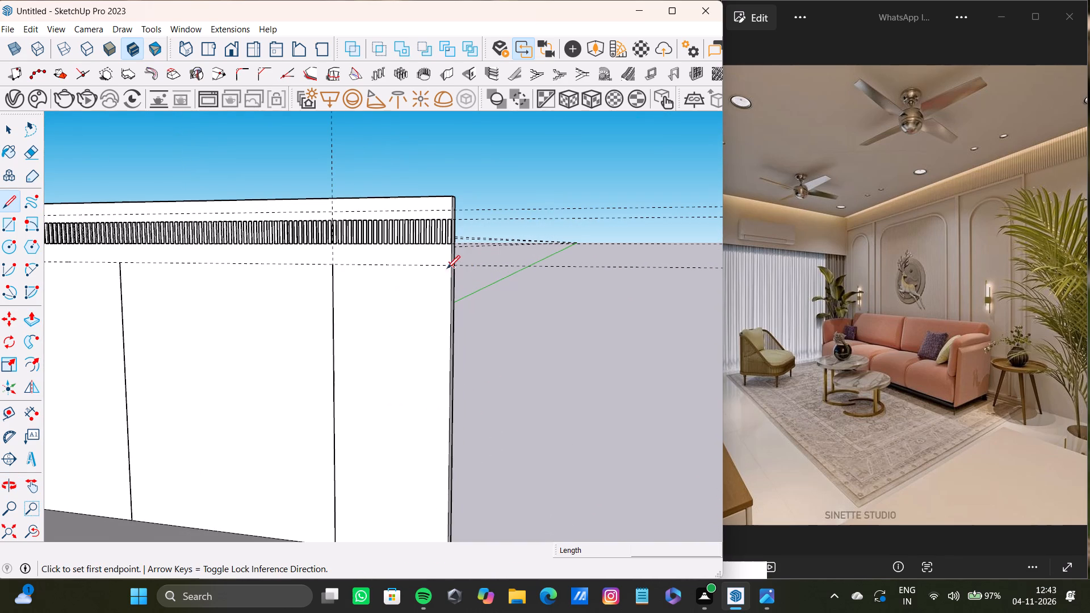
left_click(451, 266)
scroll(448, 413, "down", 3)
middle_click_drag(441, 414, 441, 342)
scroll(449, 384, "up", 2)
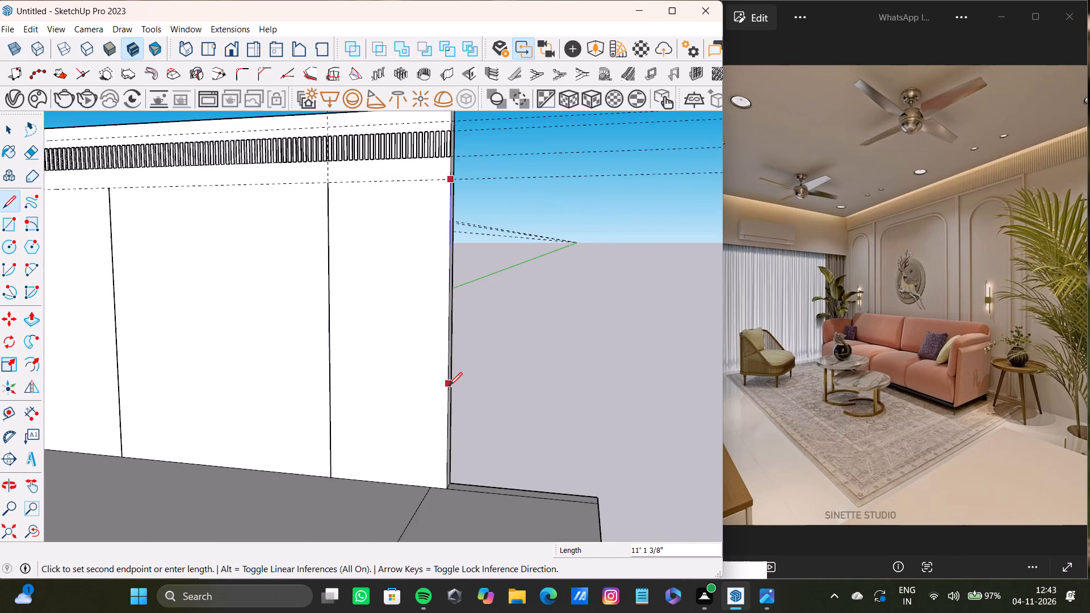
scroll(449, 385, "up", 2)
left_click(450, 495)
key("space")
Push/Pull the long wall's far end face outward about 2' 1 9/16", and another 5' 11 5/8" flush with the extended floor's end.
middle_click_drag(452, 454, 380, 452)
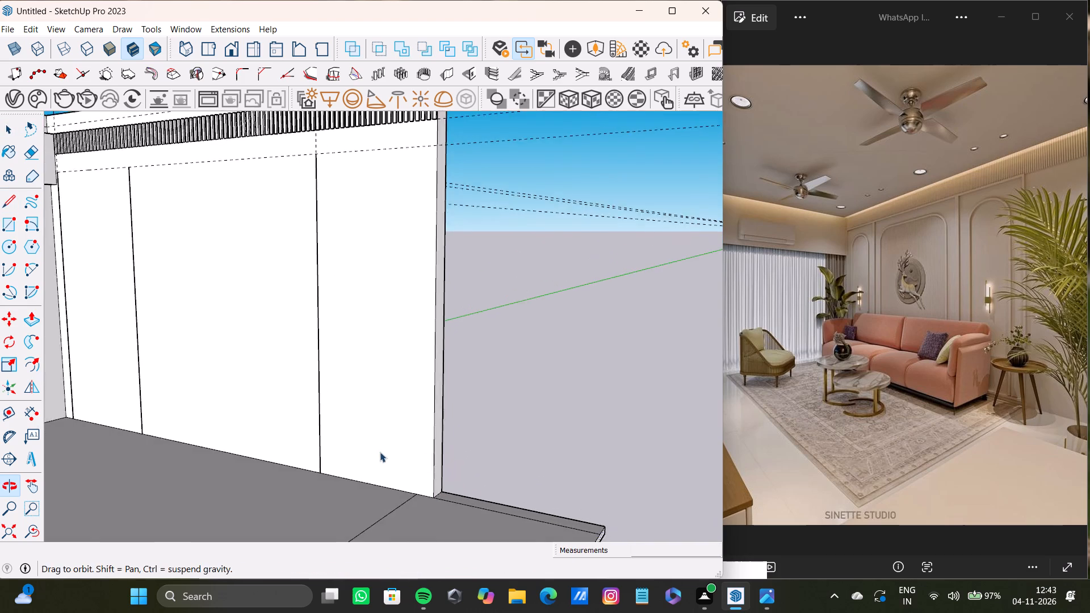
middle_click_drag(380, 452, 379, 458)
scroll(427, 458, "up", 4)
left_click(444, 464)
key("p")
left_click_drag(445, 464, 505, 480)
scroll(505, 480, "down", 8)
middle_click_drag(506, 482, 452, 437, "shift")
scroll(461, 447, "up", 3)
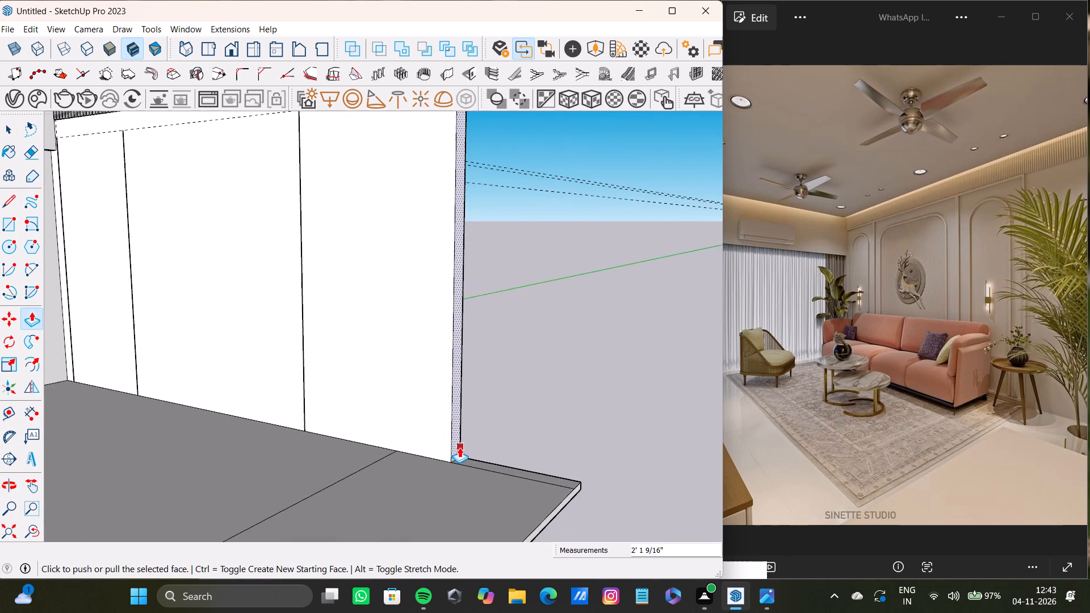
left_click_drag(448, 446, 578, 496)
Measure the distance between the two vertical lines nearest the corner again.
scroll(454, 477, "down", 4)
middle_click_drag(413, 476, 631, 455)
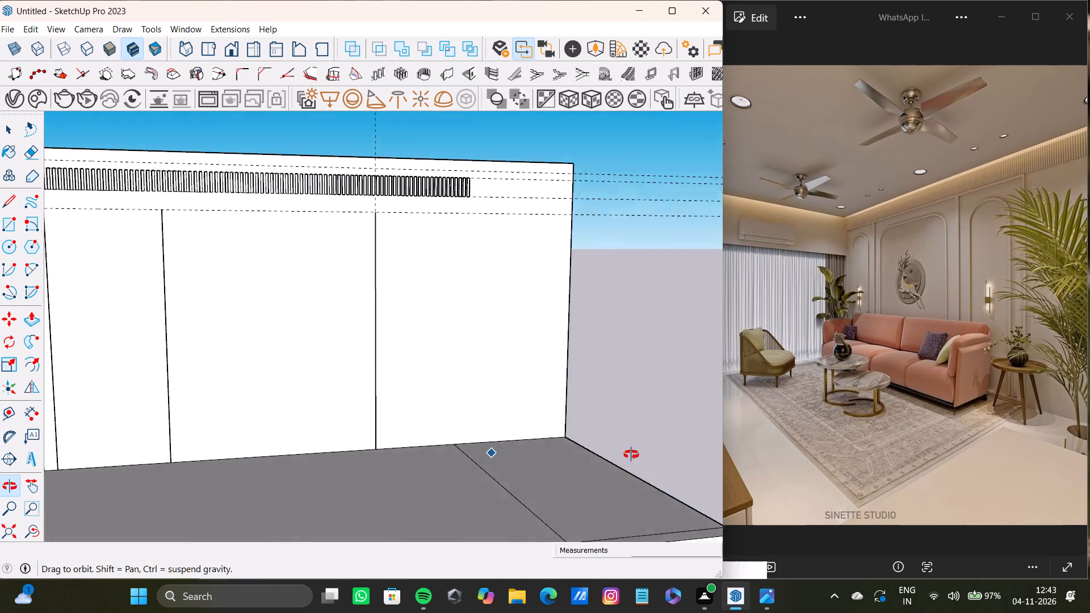
middle_click_drag(631, 455, 540, 494)
scroll(532, 484, "down", 4)
middle_click_drag(526, 482, 504, 498)
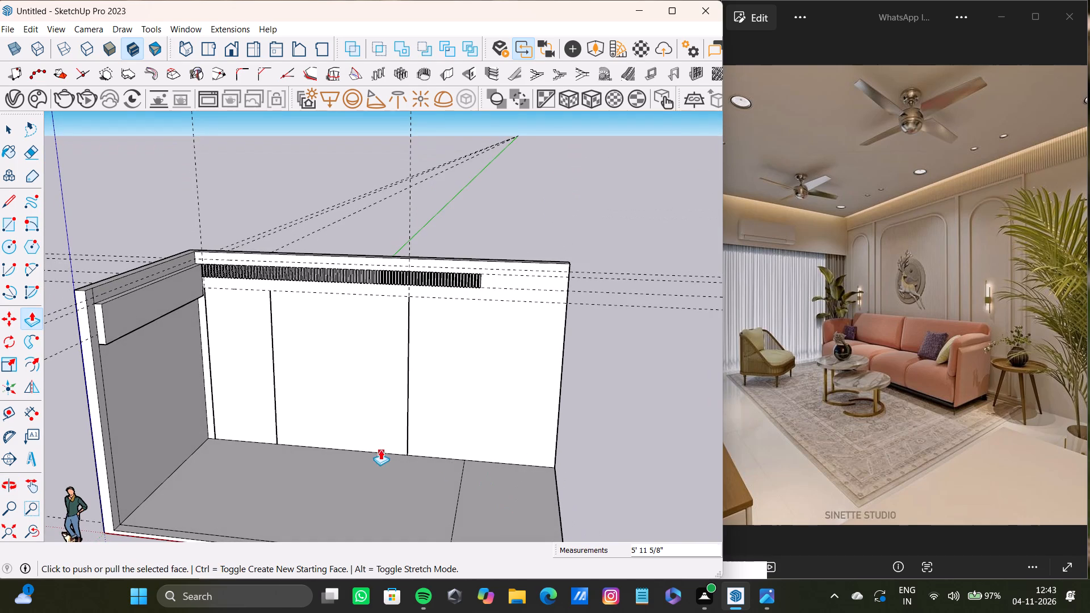
key("space")
key("t")
scroll(204, 397, "up", 6)
left_click_drag(212, 404, 223, 406)
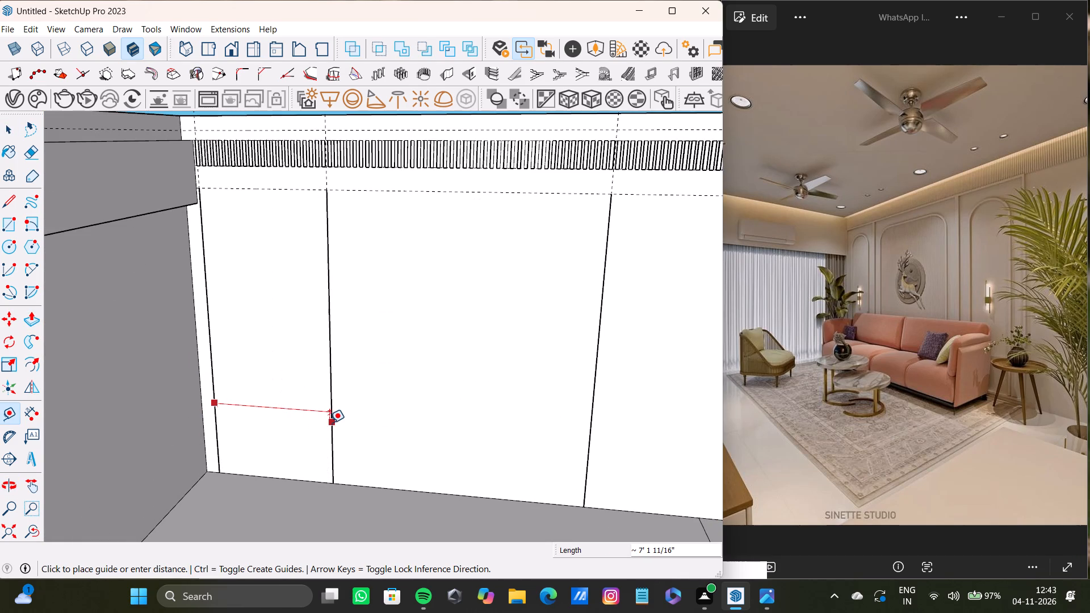
key("space")
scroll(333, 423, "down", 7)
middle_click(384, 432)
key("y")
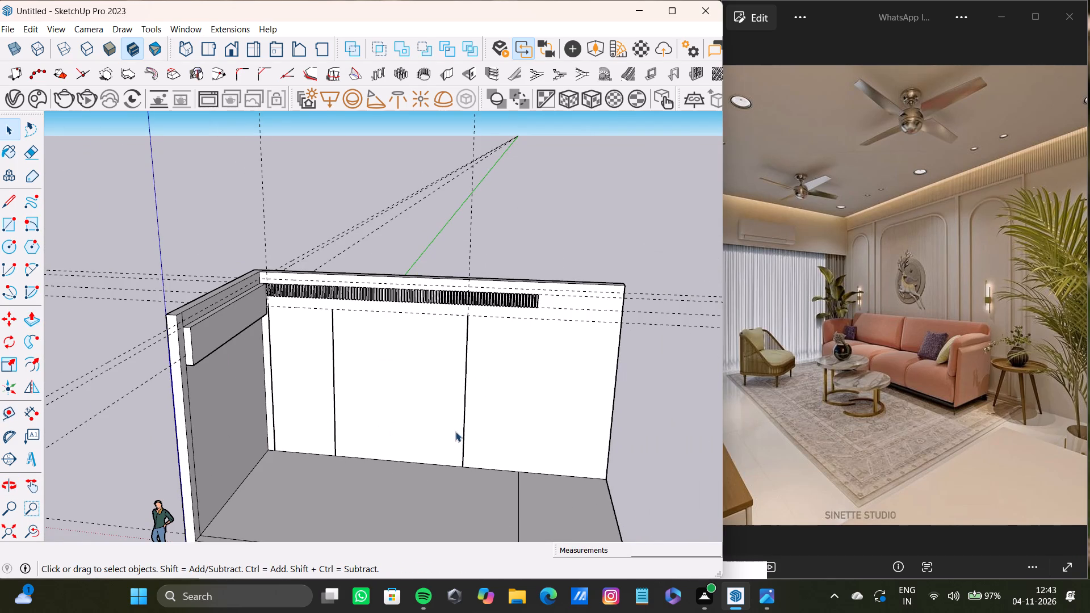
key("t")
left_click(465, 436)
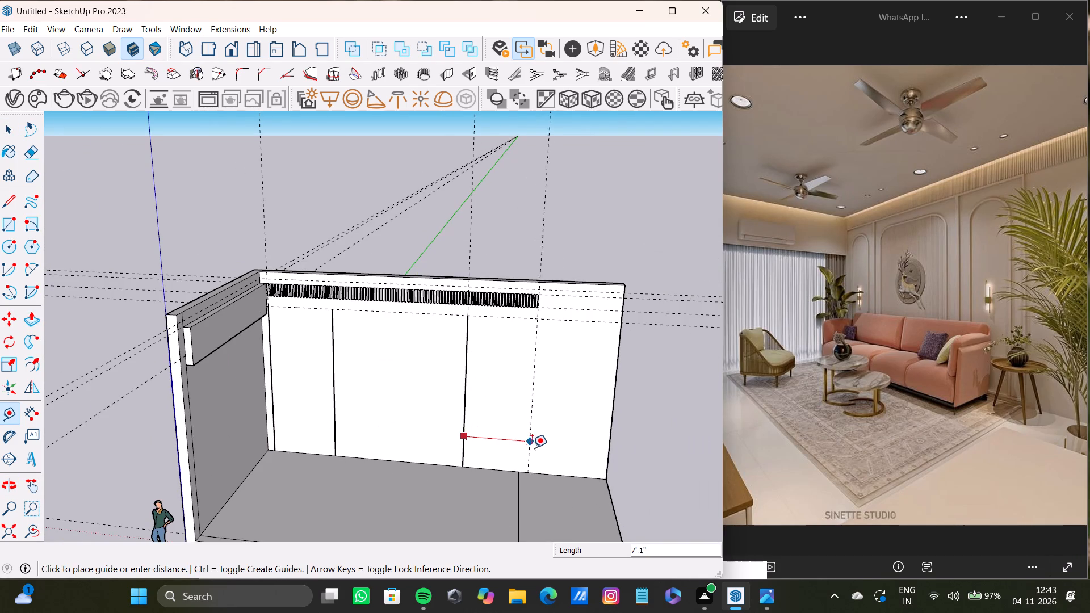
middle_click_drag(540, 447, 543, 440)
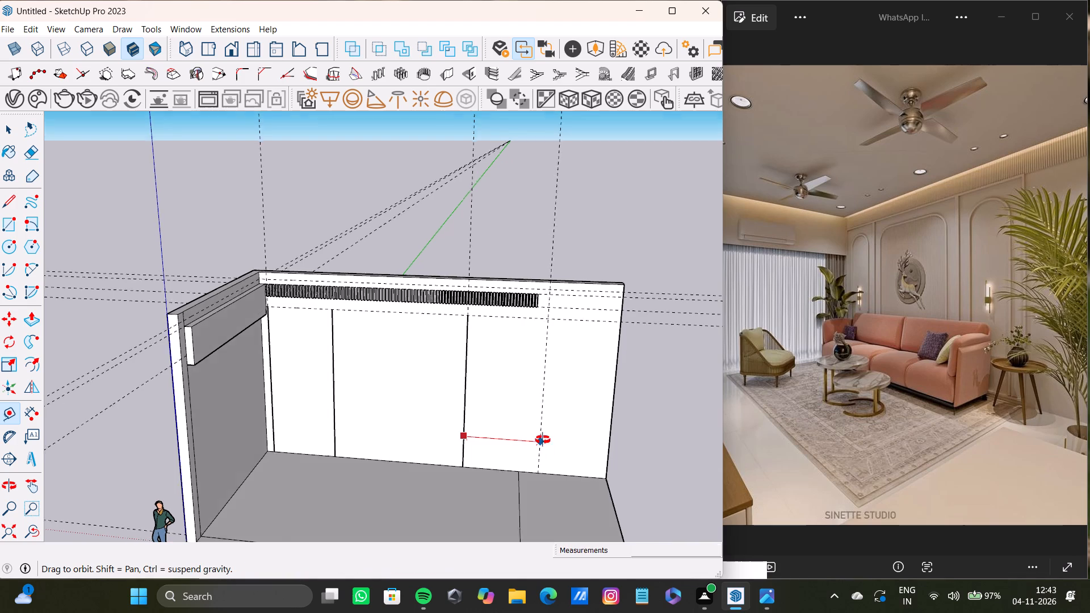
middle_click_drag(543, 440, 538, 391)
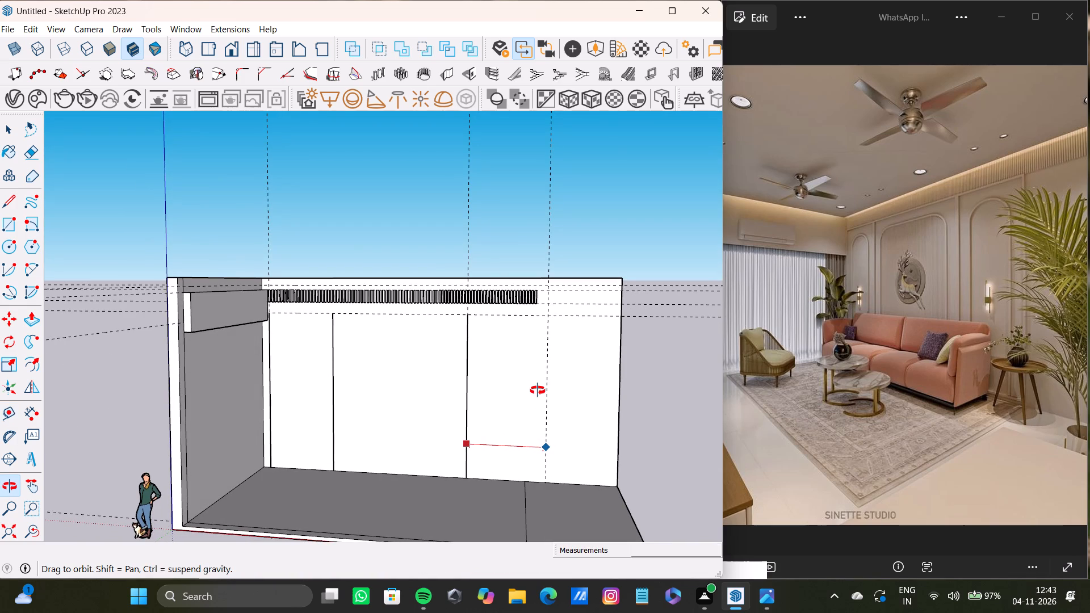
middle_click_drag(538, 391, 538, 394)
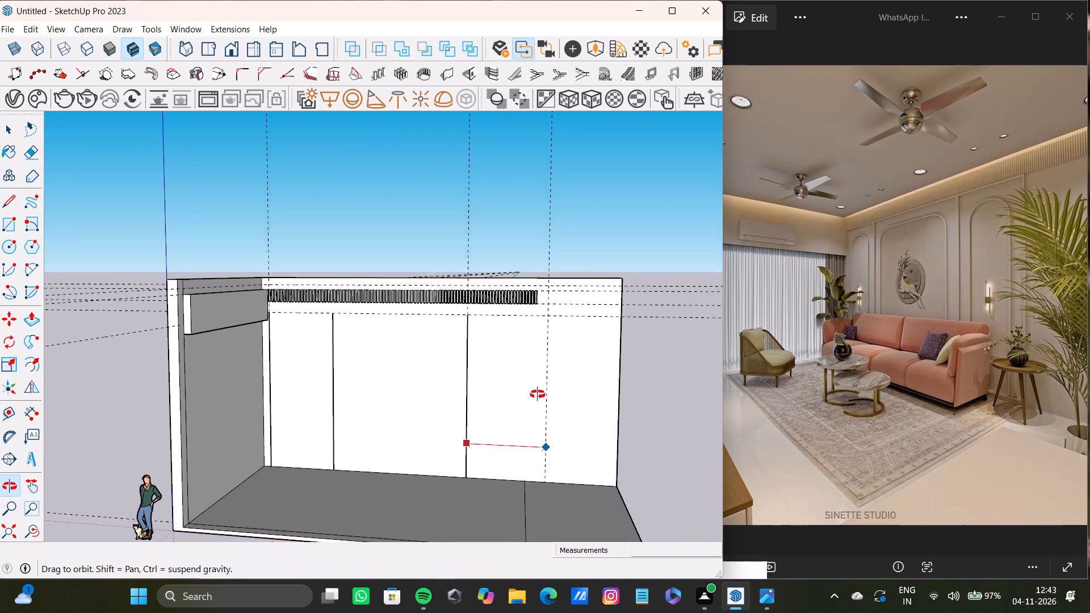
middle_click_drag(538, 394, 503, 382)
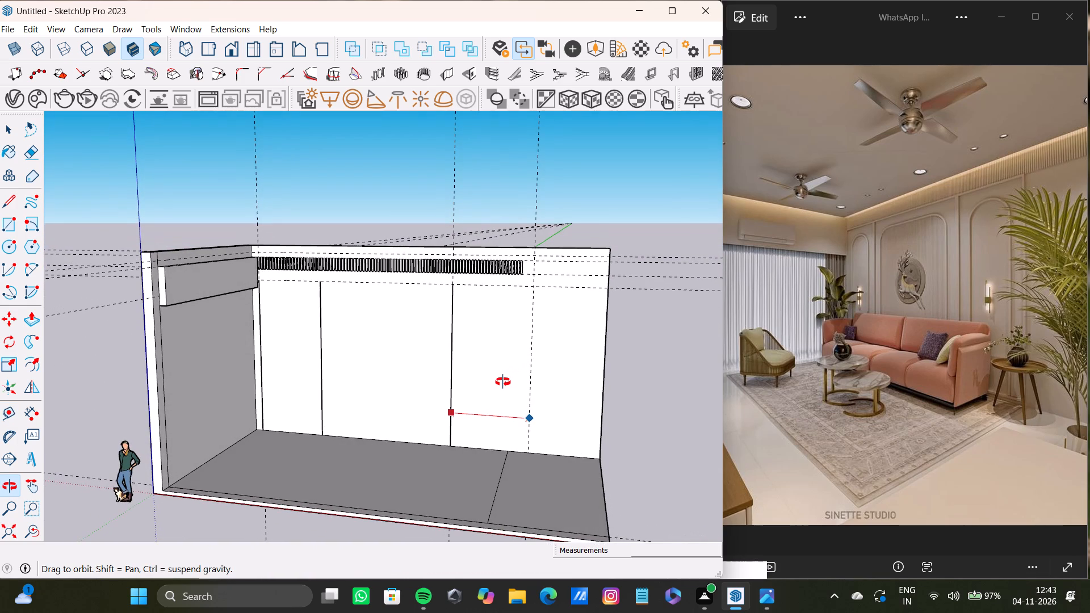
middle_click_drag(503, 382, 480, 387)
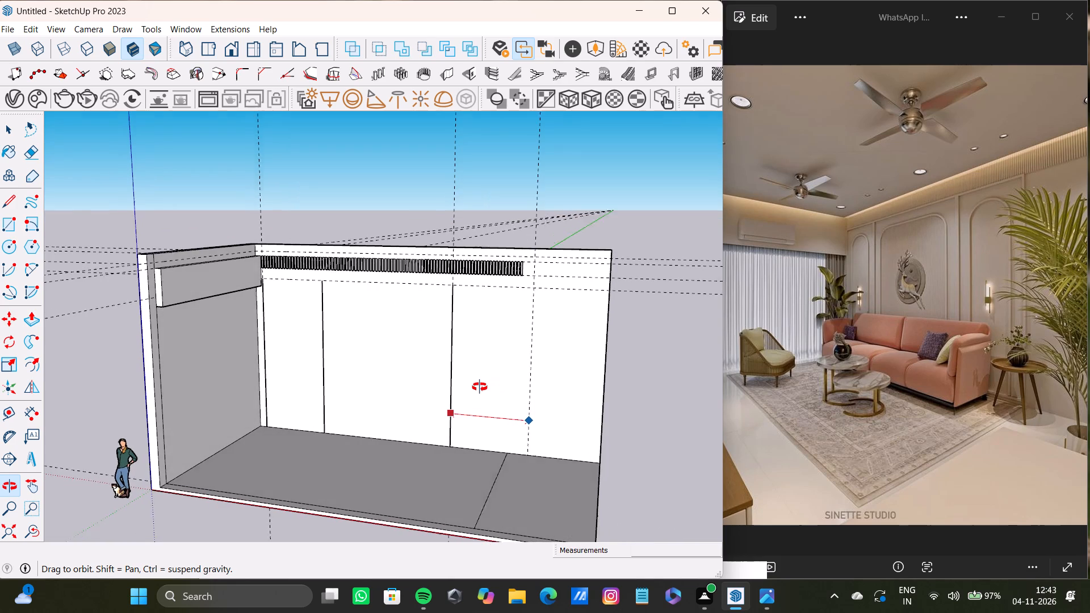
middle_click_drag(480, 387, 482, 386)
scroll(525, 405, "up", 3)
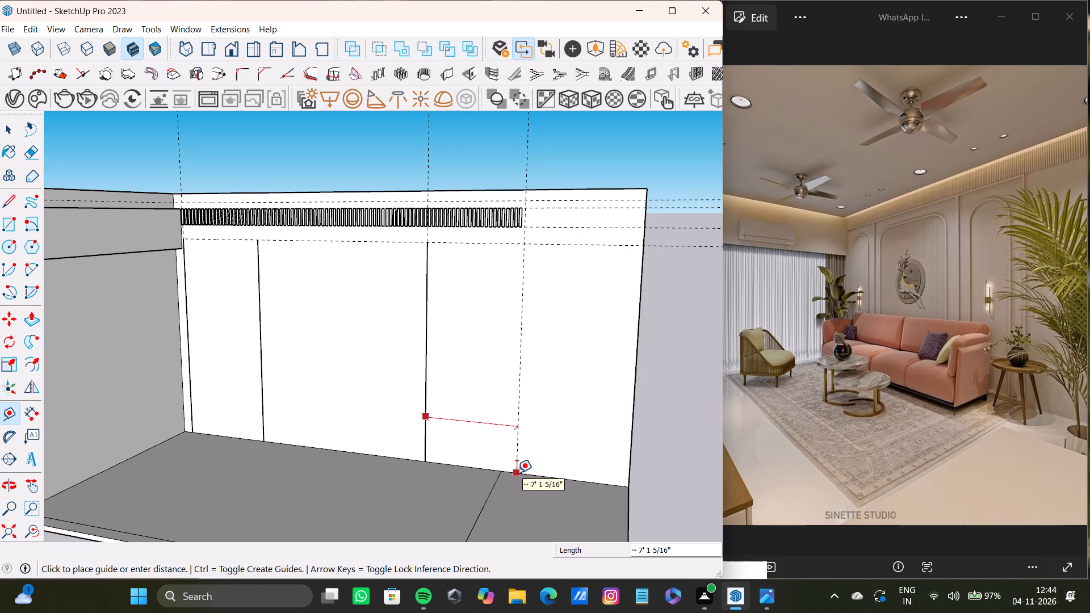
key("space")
Measure the narrow corner panel's width and mark the far side panel's outer edge with a vertical guide and a line to the floor.
key("t")
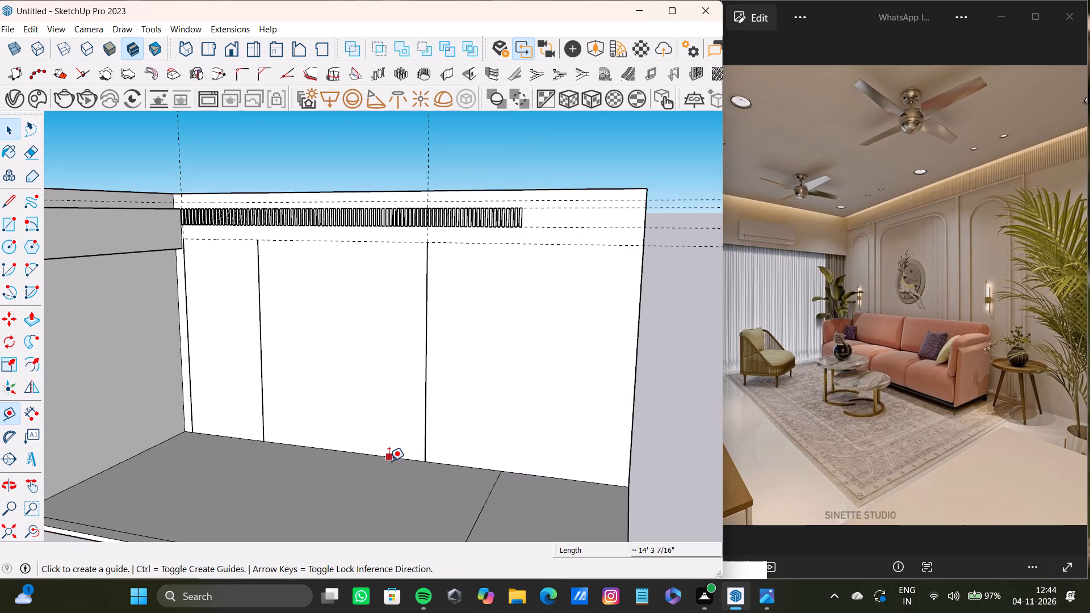
scroll(194, 401, "up", 5)
left_click(188, 398)
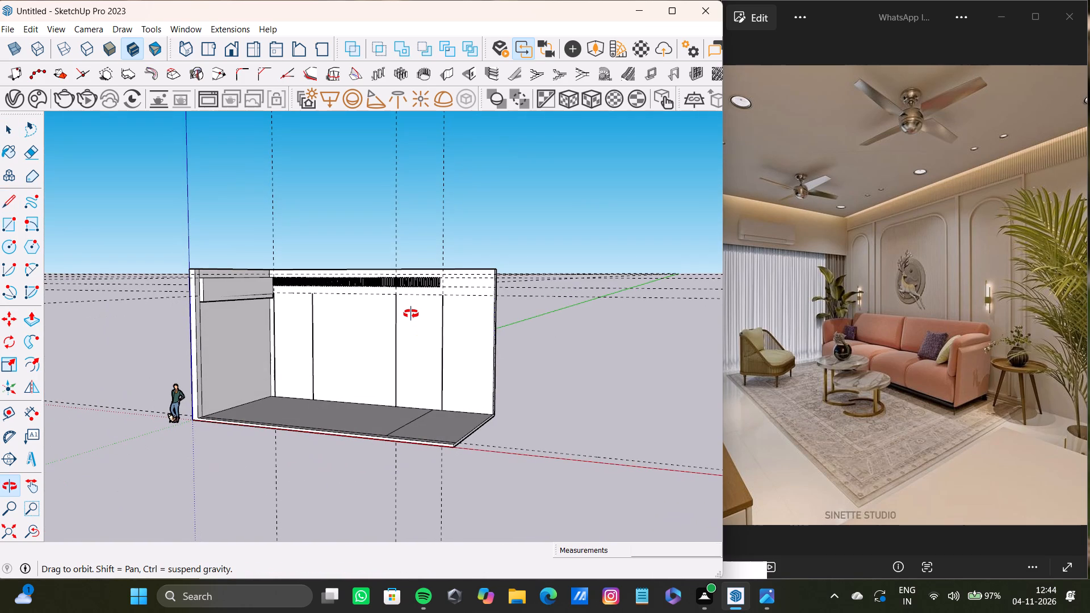
Copy the slat row's end slat along its guide about 3 13/16", and copy it again about 3 1/16" farther, onto the new vertical guide.
middle_click_drag(411, 314, 410, 314, "shift")
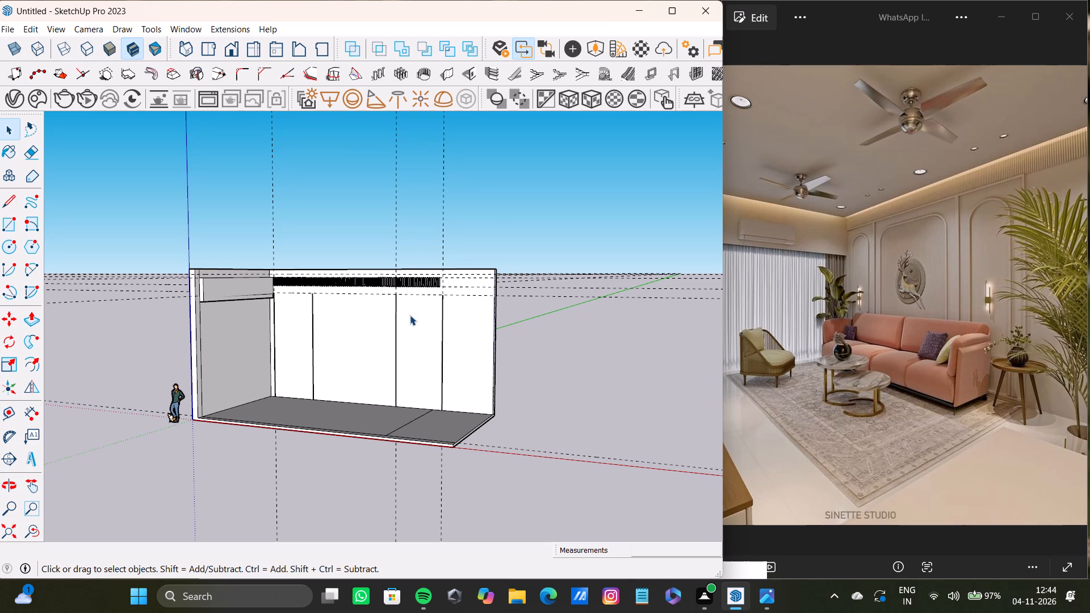
scroll(443, 280, "up", 4)
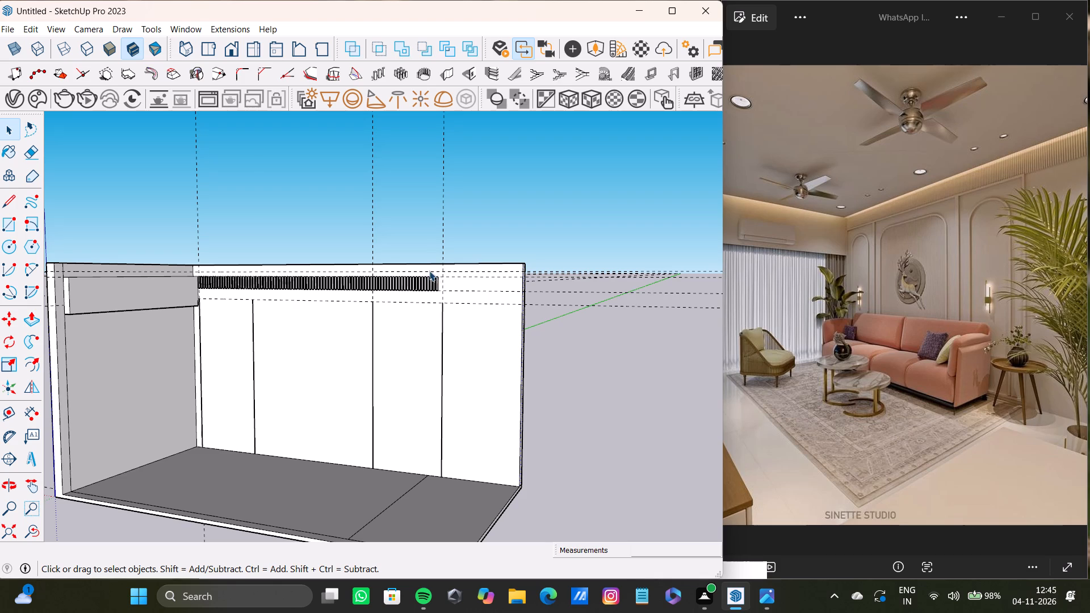
scroll(417, 280, "up", 15)
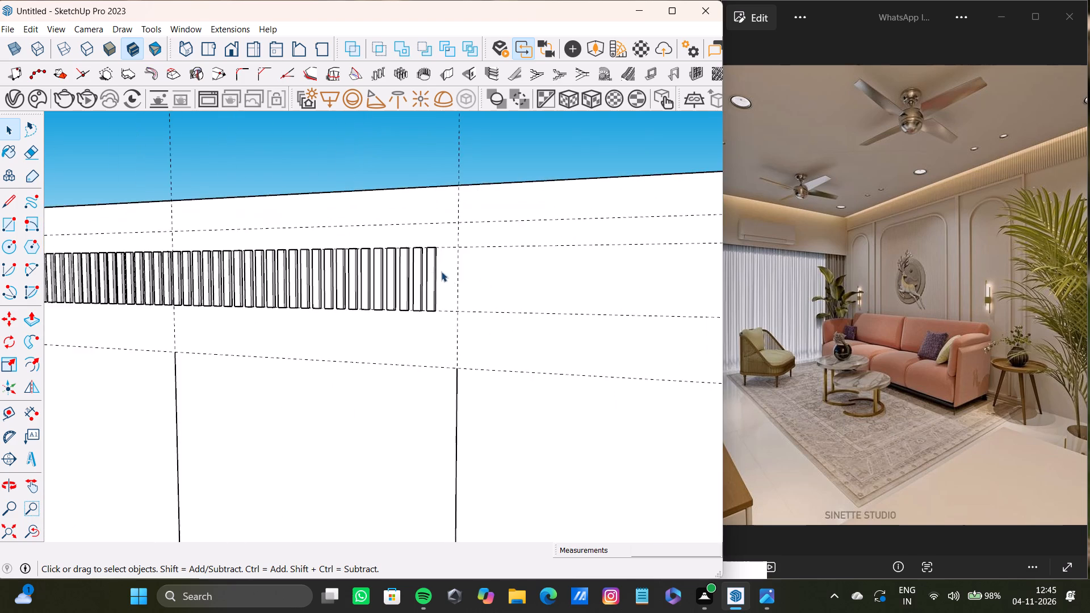
scroll(441, 271, "up", 4)
double_click(430, 250)
scroll(430, 254, "up", 5)
middle_click_drag(430, 254, 372, 280)
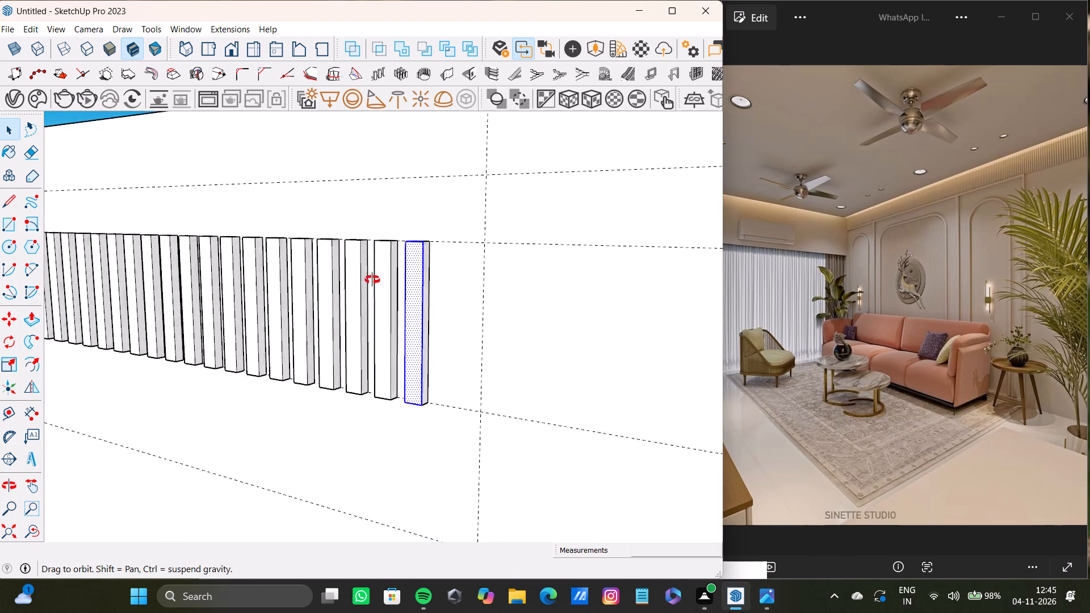
middle_click_drag(372, 280, 357, 284)
scroll(430, 242, "up", 11)
double_click(429, 246, "shift")
middle_click_drag(429, 246, 426, 364)
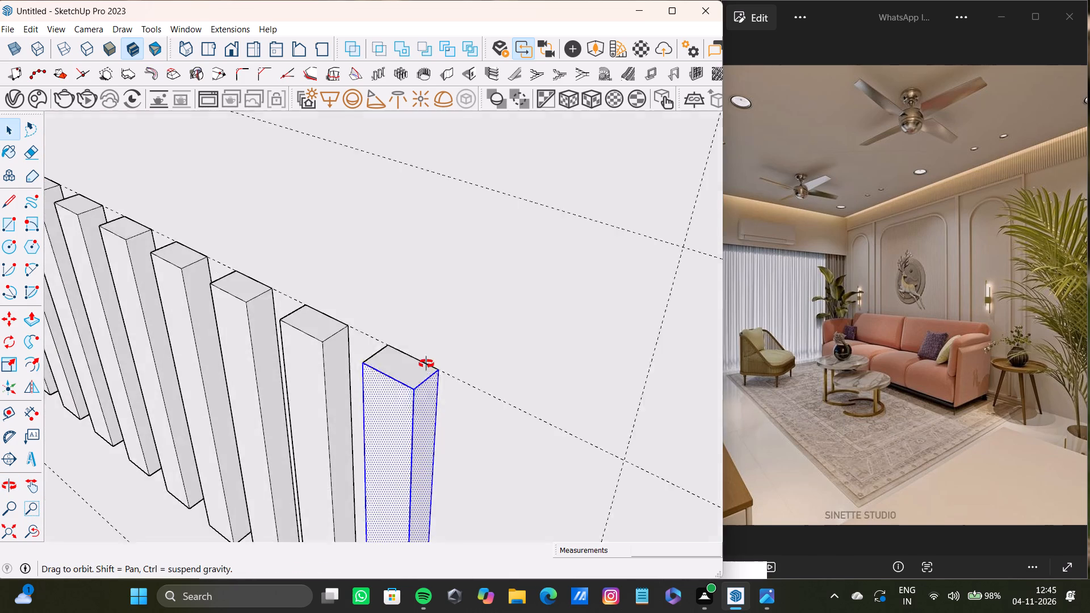
middle_click_drag(426, 364, 430, 362)
scroll(404, 351, "up", 3, "shift")
double_click(399, 391, "shift")
middle_click_drag(378, 388, 686, 408)
scroll(556, 398, "up", 6)
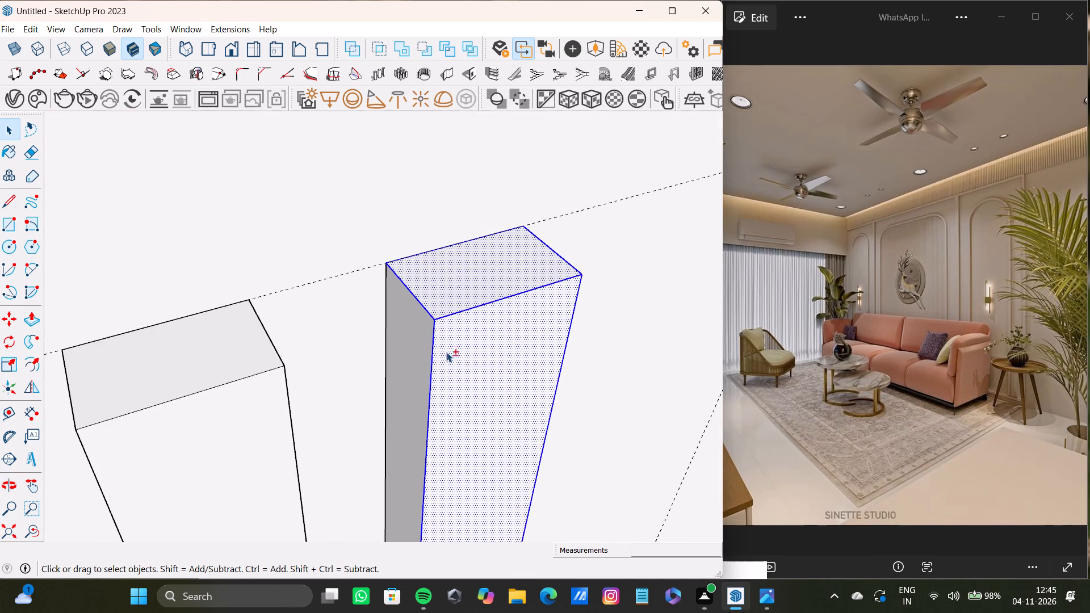
double_click(405, 337, "shift")
scroll(415, 330, "down", 8, "shift")
middle_click_drag(417, 332, 336, 212, "shift")
scroll(418, 324, "down", 1)
middle_click_drag(429, 367, 374, 216)
middle_click_drag(425, 328, 419, 329)
scroll(419, 329, "up", 1)
scroll(416, 338, "down", 3)
middle_click_drag(416, 359, 416, 324)
scroll(416, 329, "down", 6, "shift")
middle_click_drag(430, 371, 439, 268)
scroll(465, 321, "up", 1)
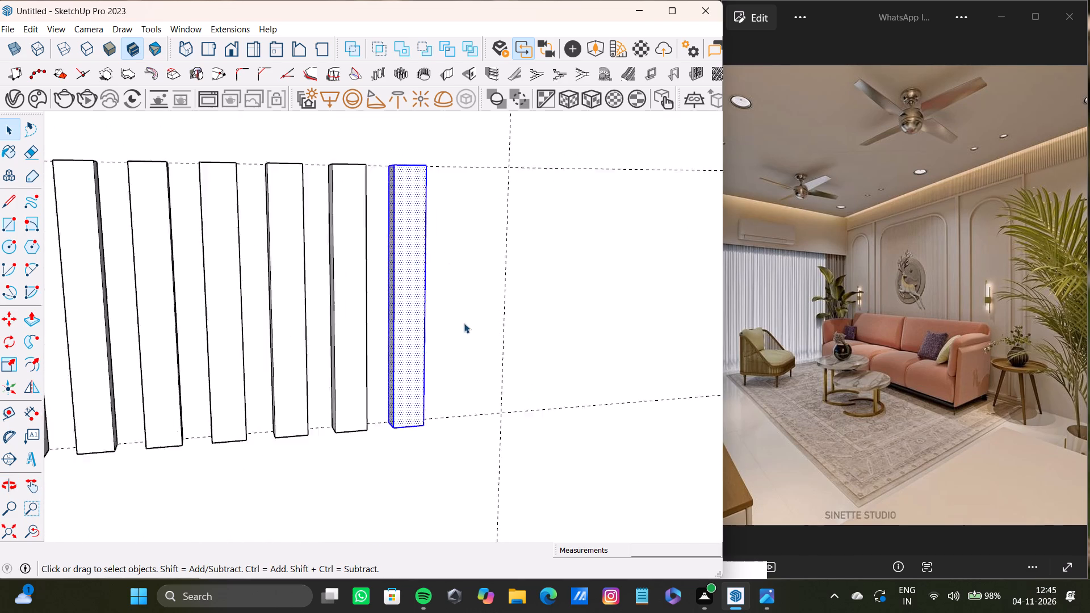
scroll(464, 323, "up", 5)
middle_click_drag(440, 360, 360, 298)
scroll(359, 301, "up", 1)
scroll(365, 351, "down", 1)
middle_click_drag(366, 352, 364, 250)
scroll(395, 342, "up", 7)
middle_click(371, 395)
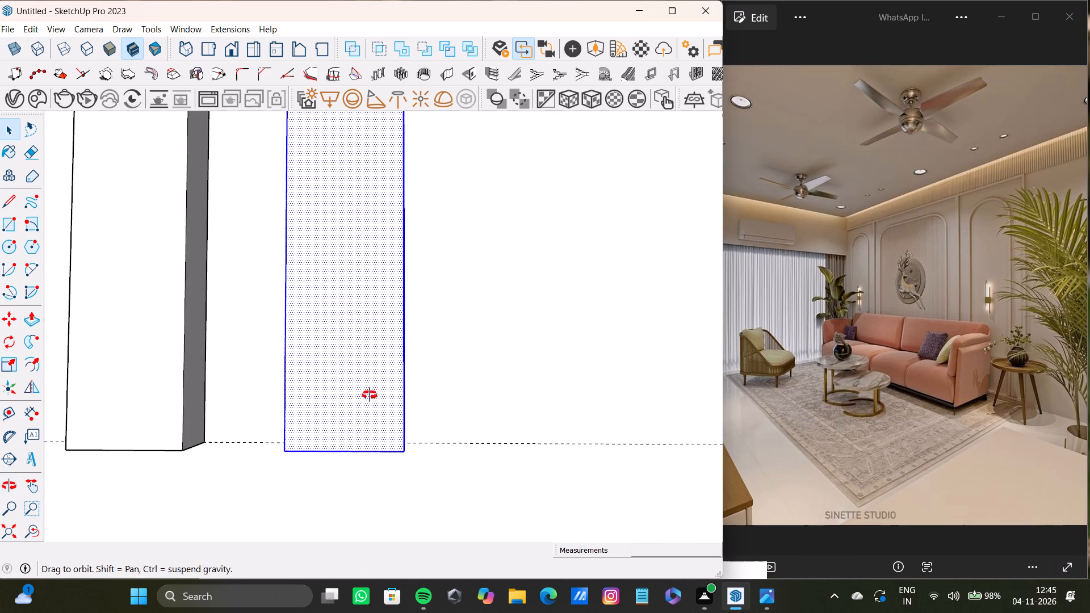
middle_click_drag(366, 394, 362, 279)
scroll(375, 430, "up", 4)
double_click(376, 442, "shift")
scroll(376, 439, "down", 5)
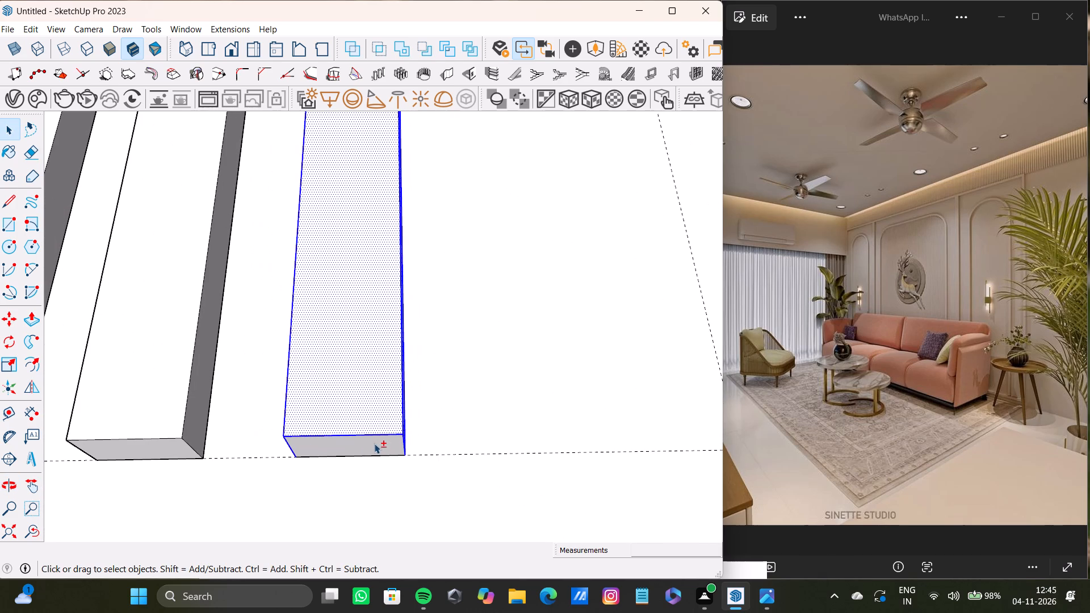
double_click(374, 444, "shift")
scroll(366, 430, "down", 9, "shift")
middle_click_drag(352, 365, 478, 446)
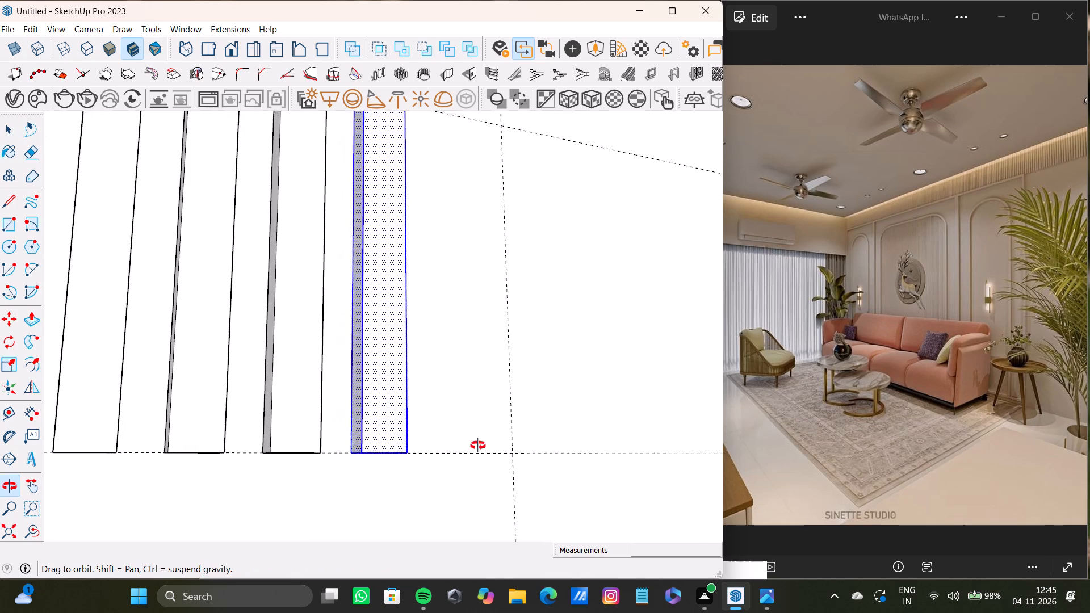
middle_click_drag(478, 446, 377, 443)
middle_click(338, 436)
scroll(343, 388, "down", 9)
middle_click_drag(356, 329, 308, 500)
scroll(339, 222, "up", 4)
middle_click_drag(355, 273, 317, 359)
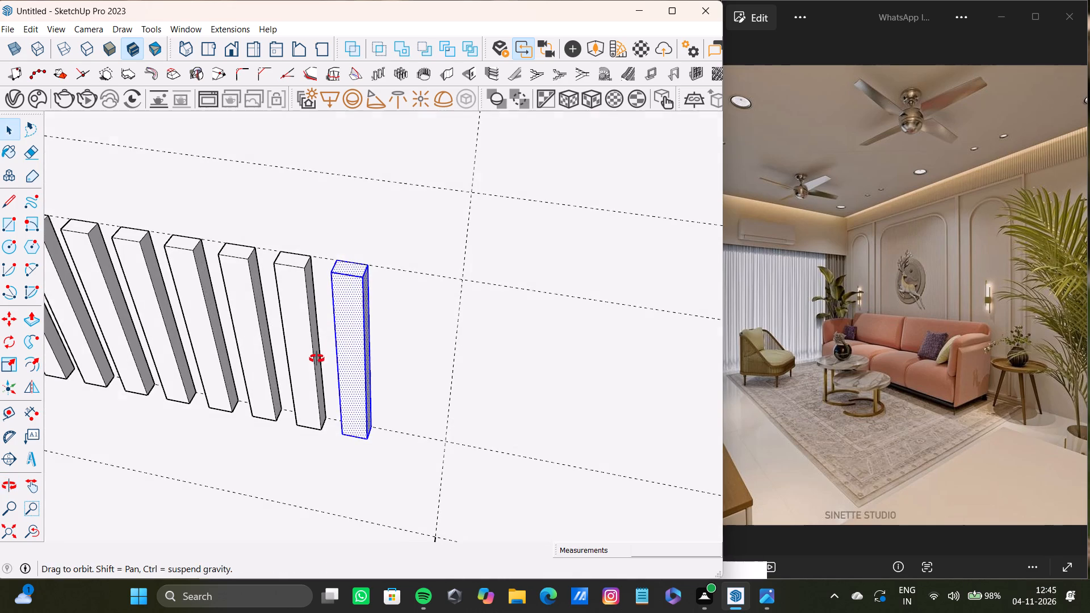
middle_click_drag(317, 359, 316, 360)
key("m")
scroll(372, 297, "up", 6)
left_click(325, 245)
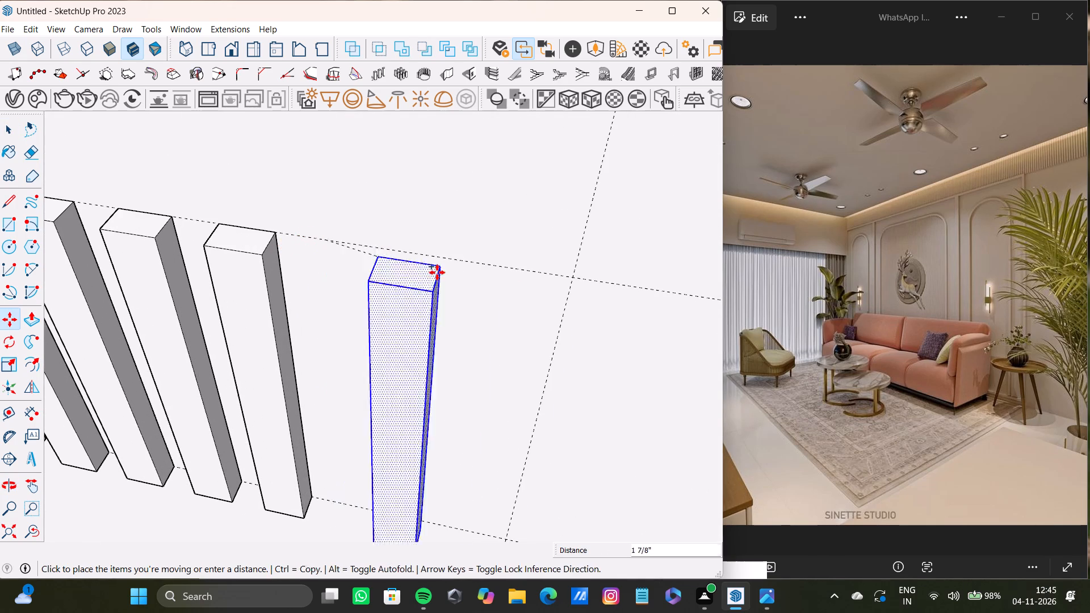
scroll(512, 288, "down", 5)
middle_click_drag(514, 287, 447, 190, "shift")
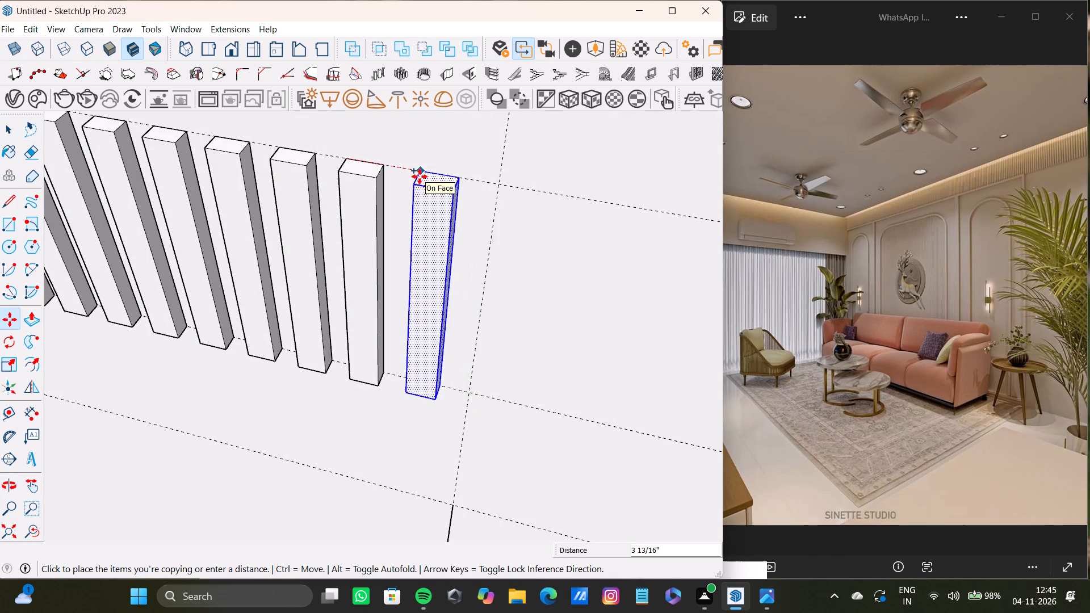
left_click(420, 177)
left_click(420, 177, "ctrl")
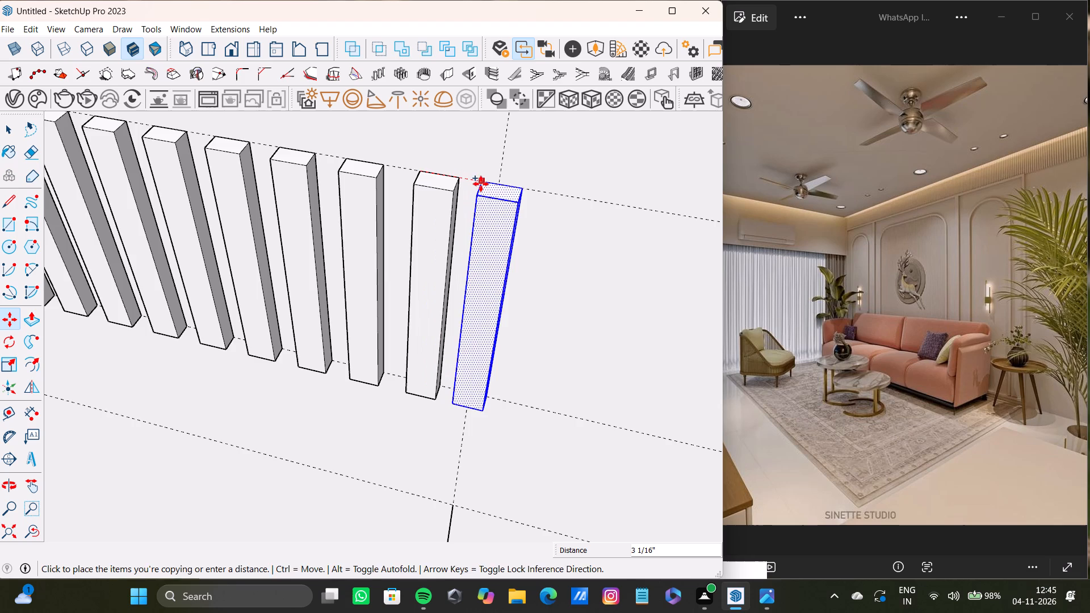
left_click(481, 184)
Examine the slat row's end and the remaining bare stretch of the long wall from several angles.
scroll(480, 211, "down", 13)
middle_click_drag(491, 299, 477, 78)
scroll(469, 125, "down", 11)
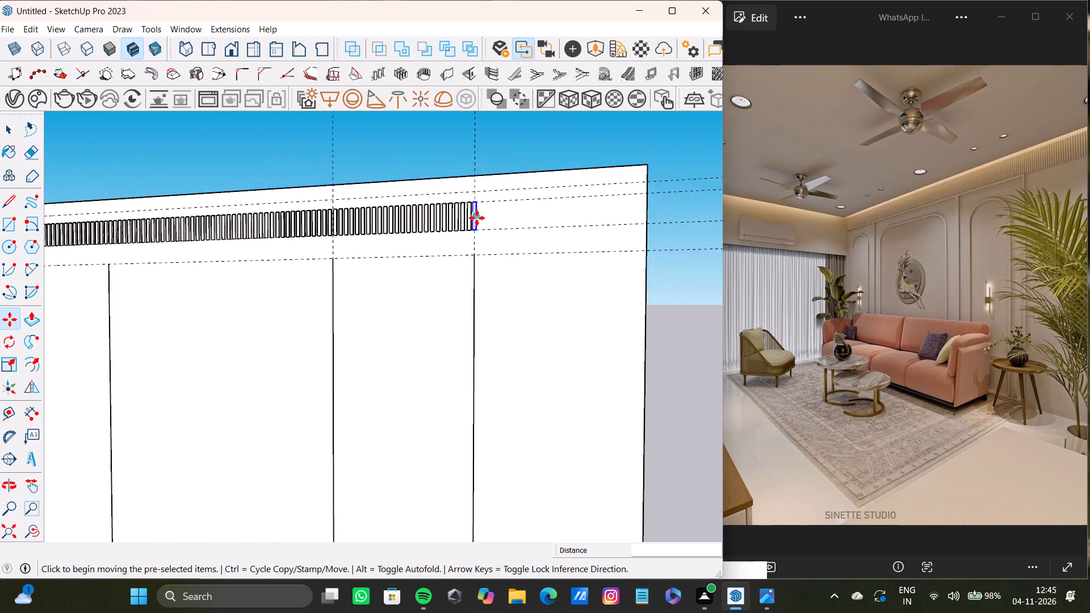
scroll(477, 218, "down", 2)
middle_click_drag(489, 217, 515, 273)
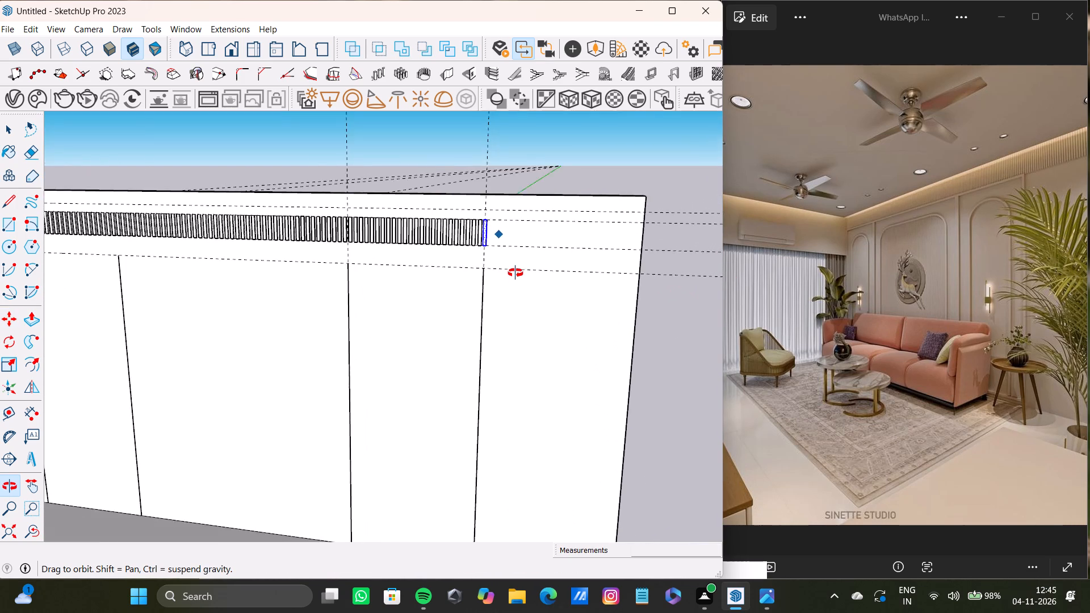
middle_click_drag(515, 273, 513, 273)
scroll(492, 231, "up", 8)
scroll(505, 234, "down", 7)
middle_click_drag(508, 240, 508, 219, "shift")
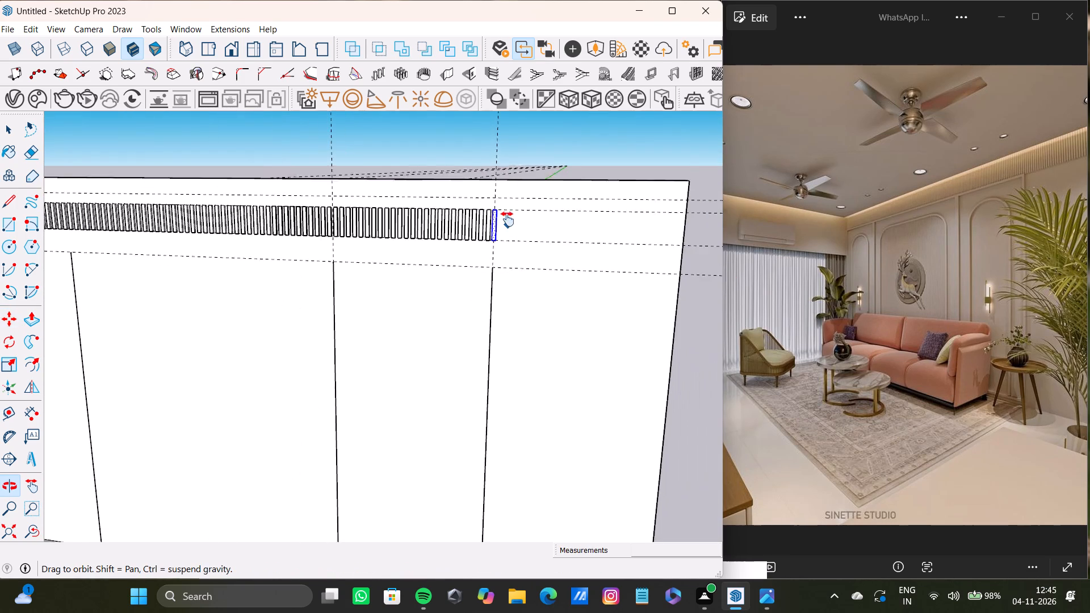
middle_click_drag(508, 219, 472, 208, "shift")
scroll(487, 237, "down", 4)
middle_click_drag(494, 246, 518, 235, "shift")
scroll(507, 238, "down", 6)
key("space")
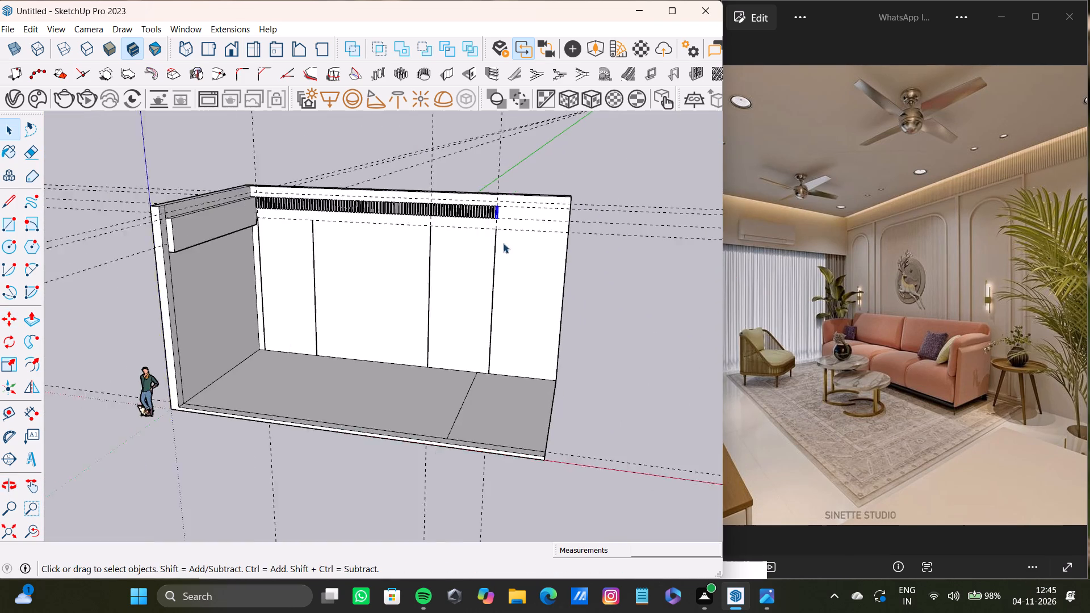
scroll(503, 243, "down", 1)
middle_click_drag(500, 249, 496, 232)
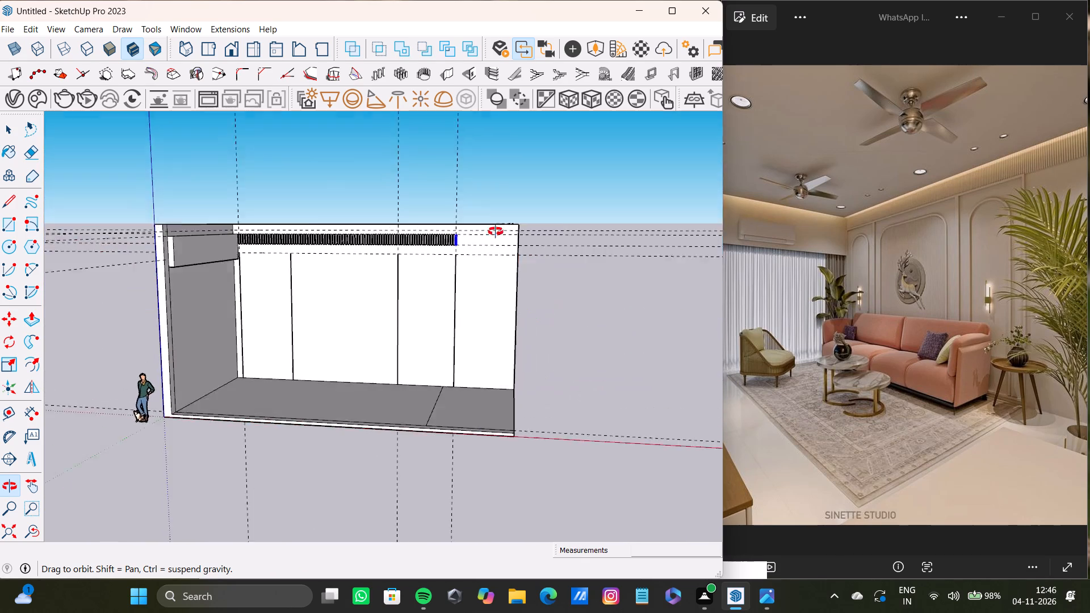
middle_click_drag(496, 232, 498, 285)
scroll(454, 245, "up", 20)
scroll(454, 245, "up", 1)
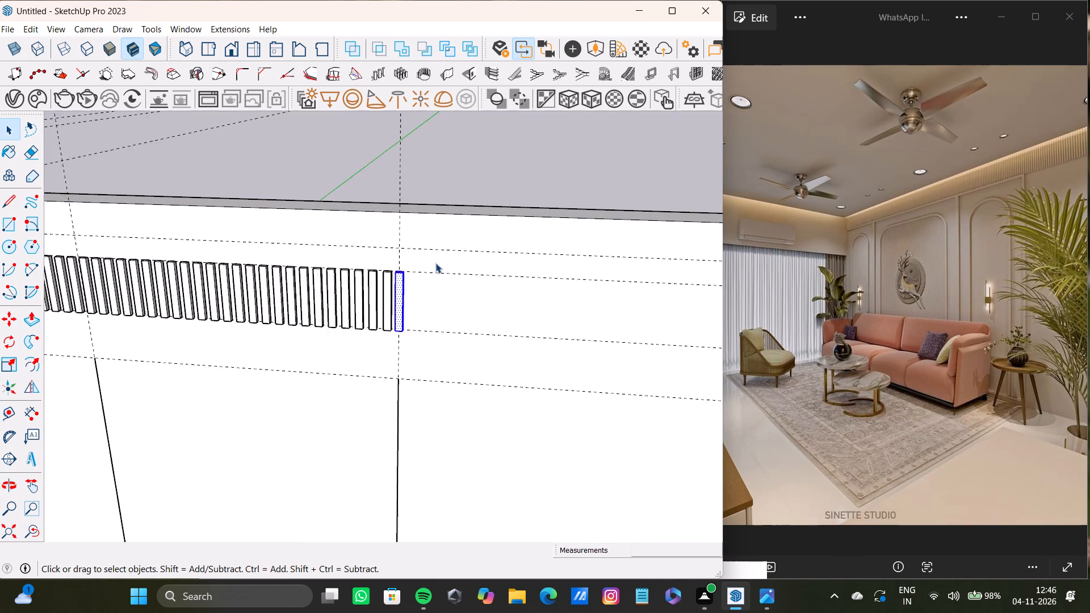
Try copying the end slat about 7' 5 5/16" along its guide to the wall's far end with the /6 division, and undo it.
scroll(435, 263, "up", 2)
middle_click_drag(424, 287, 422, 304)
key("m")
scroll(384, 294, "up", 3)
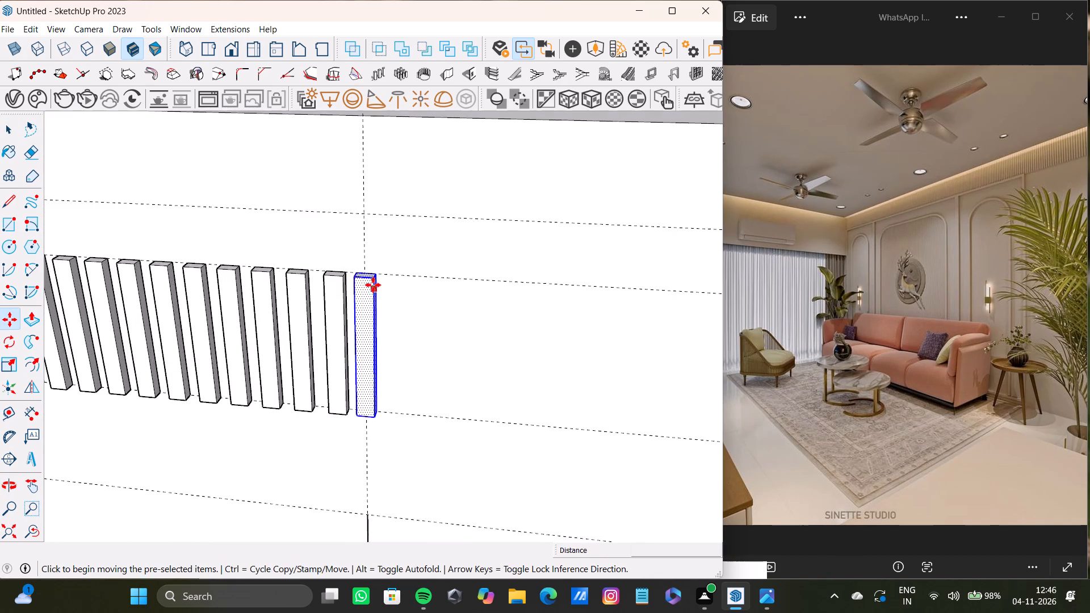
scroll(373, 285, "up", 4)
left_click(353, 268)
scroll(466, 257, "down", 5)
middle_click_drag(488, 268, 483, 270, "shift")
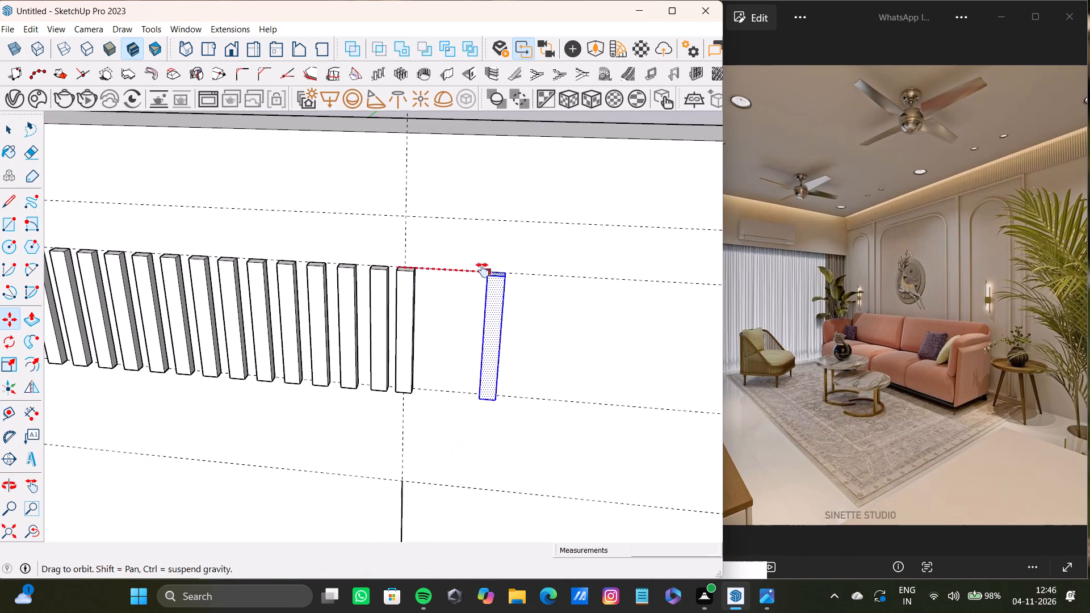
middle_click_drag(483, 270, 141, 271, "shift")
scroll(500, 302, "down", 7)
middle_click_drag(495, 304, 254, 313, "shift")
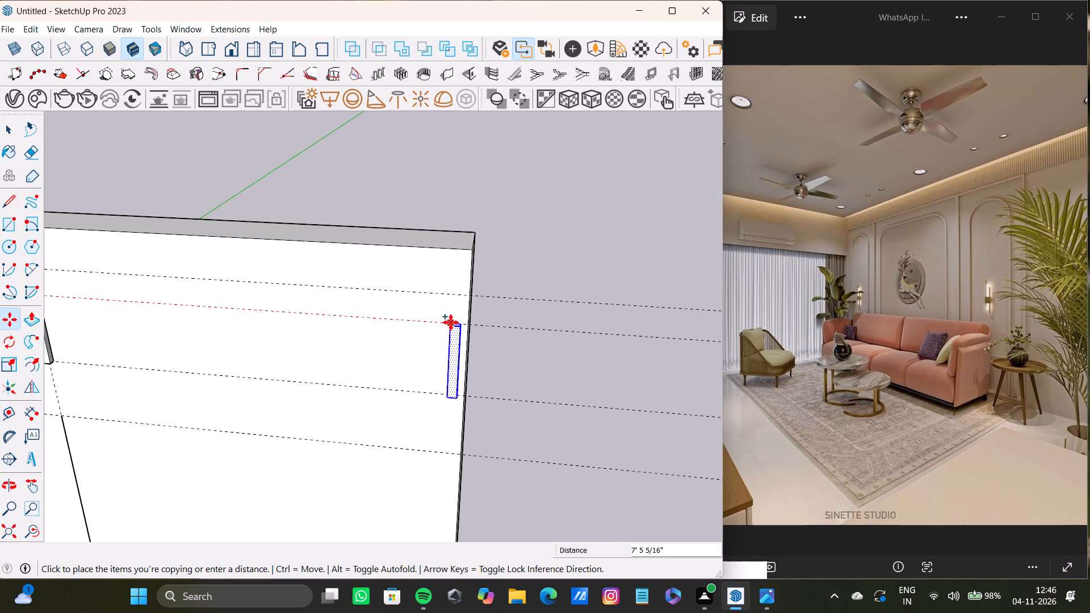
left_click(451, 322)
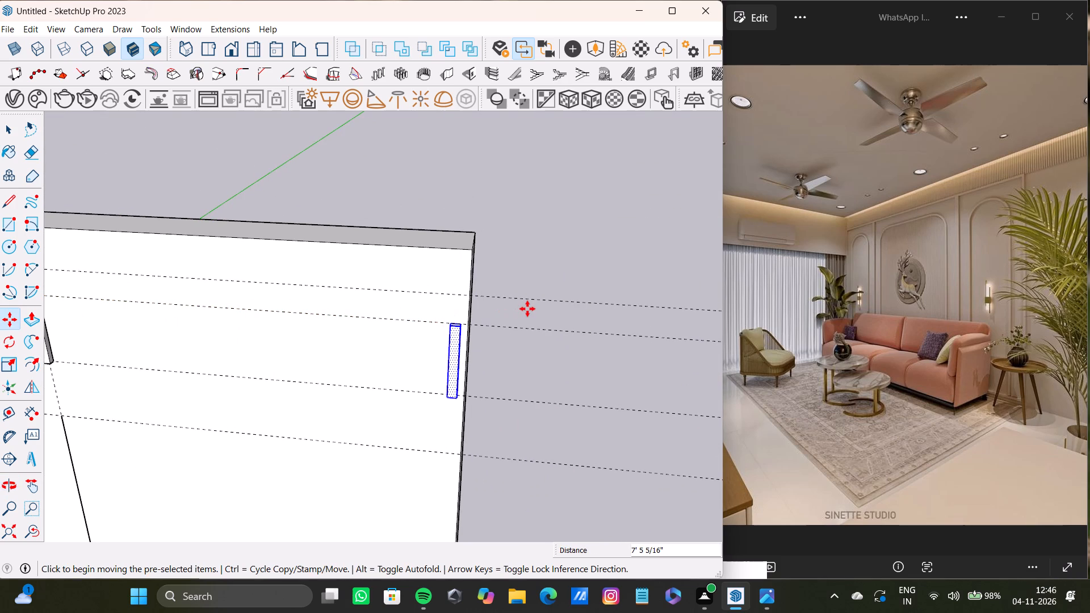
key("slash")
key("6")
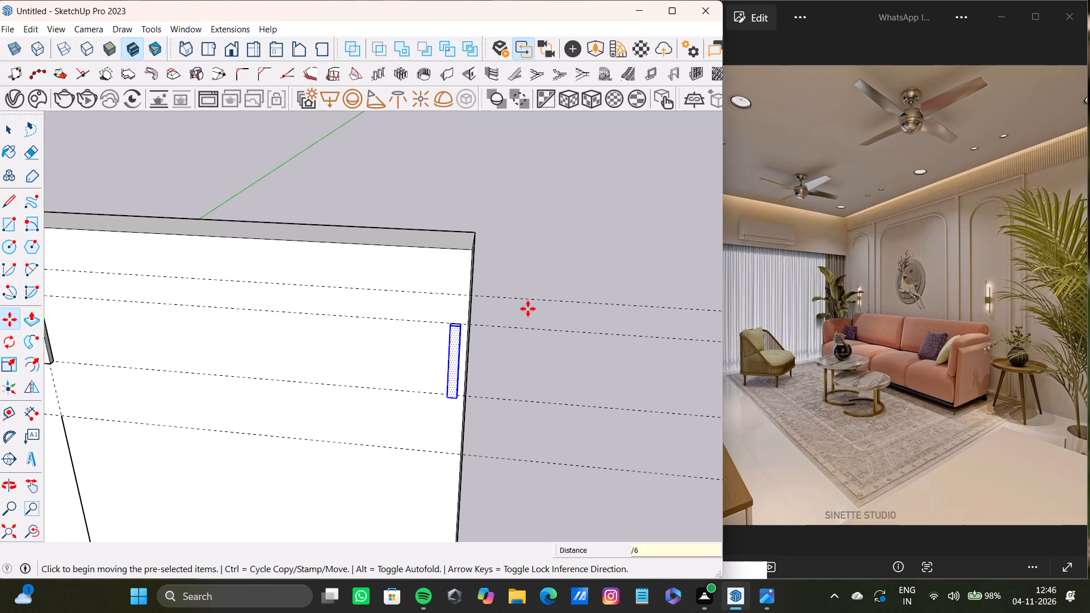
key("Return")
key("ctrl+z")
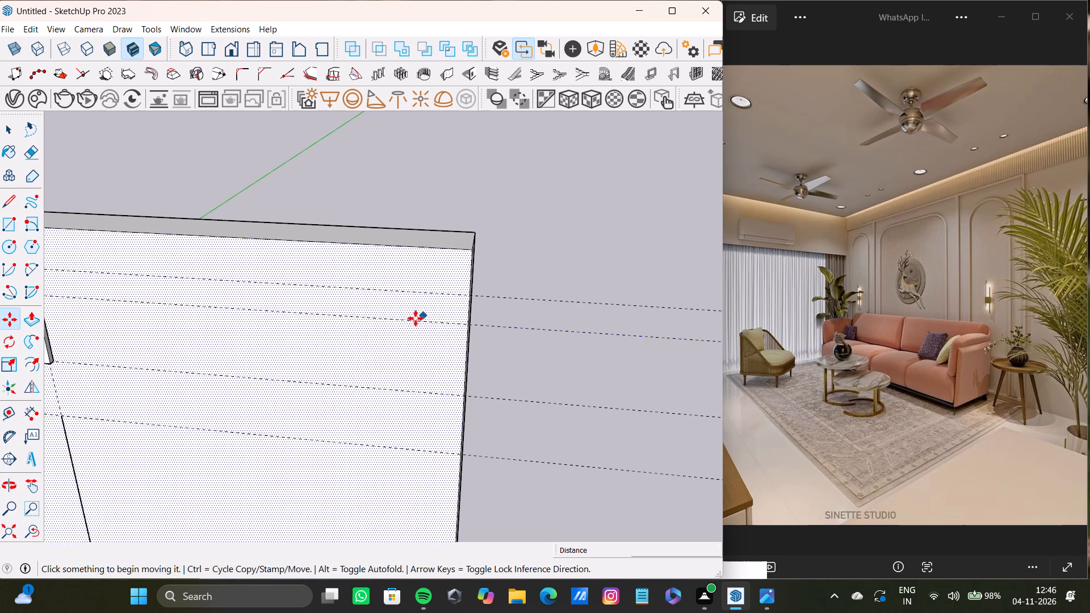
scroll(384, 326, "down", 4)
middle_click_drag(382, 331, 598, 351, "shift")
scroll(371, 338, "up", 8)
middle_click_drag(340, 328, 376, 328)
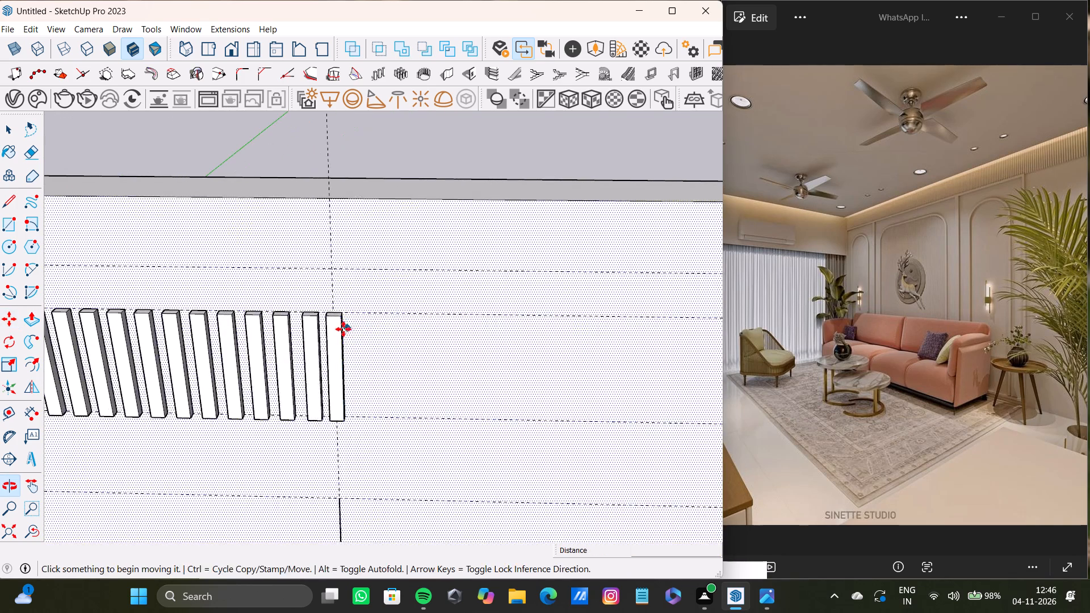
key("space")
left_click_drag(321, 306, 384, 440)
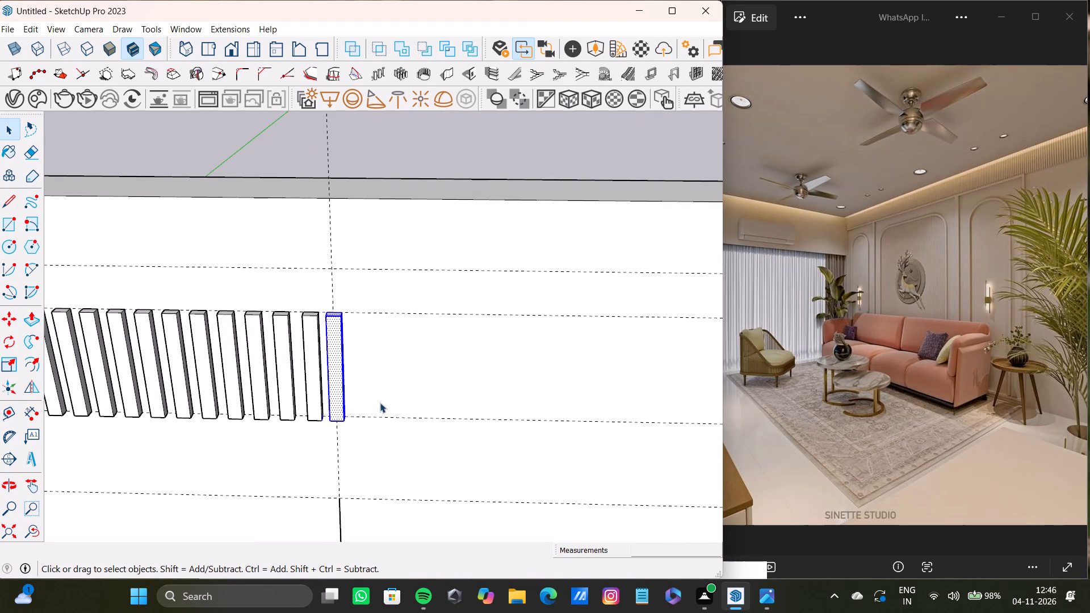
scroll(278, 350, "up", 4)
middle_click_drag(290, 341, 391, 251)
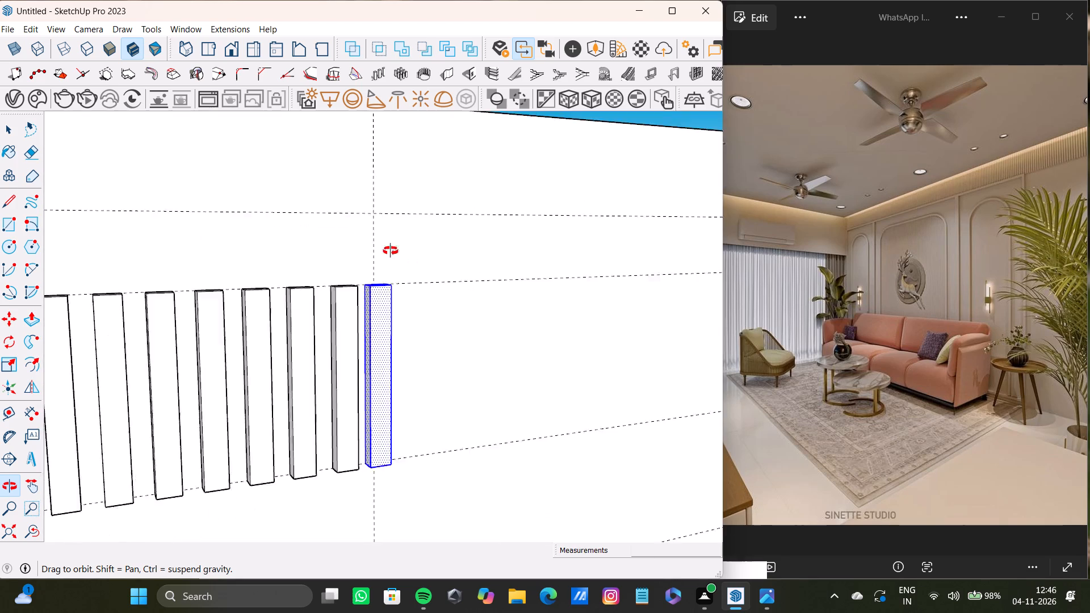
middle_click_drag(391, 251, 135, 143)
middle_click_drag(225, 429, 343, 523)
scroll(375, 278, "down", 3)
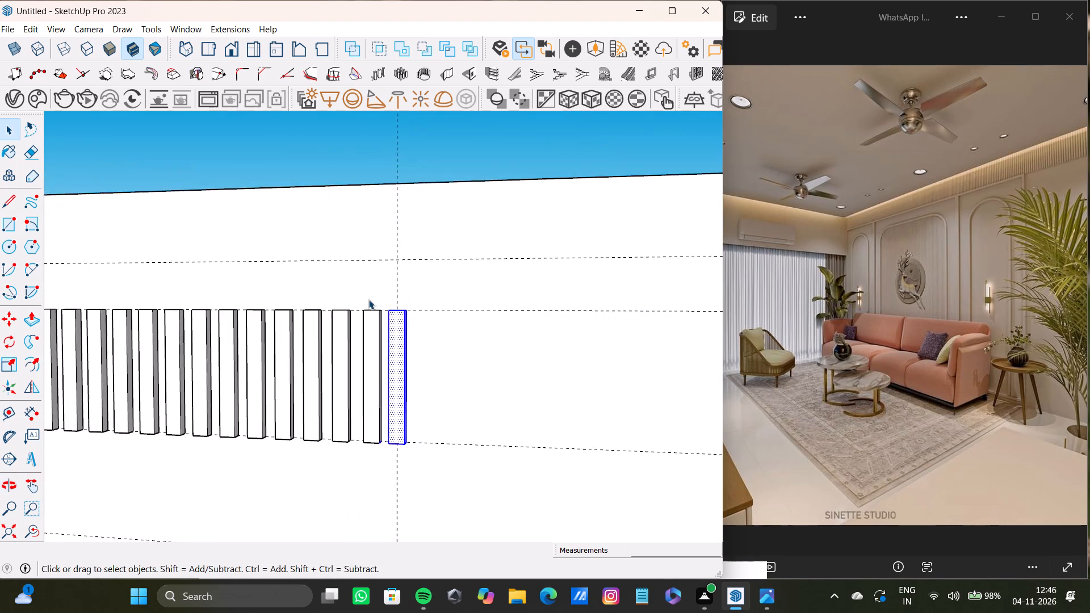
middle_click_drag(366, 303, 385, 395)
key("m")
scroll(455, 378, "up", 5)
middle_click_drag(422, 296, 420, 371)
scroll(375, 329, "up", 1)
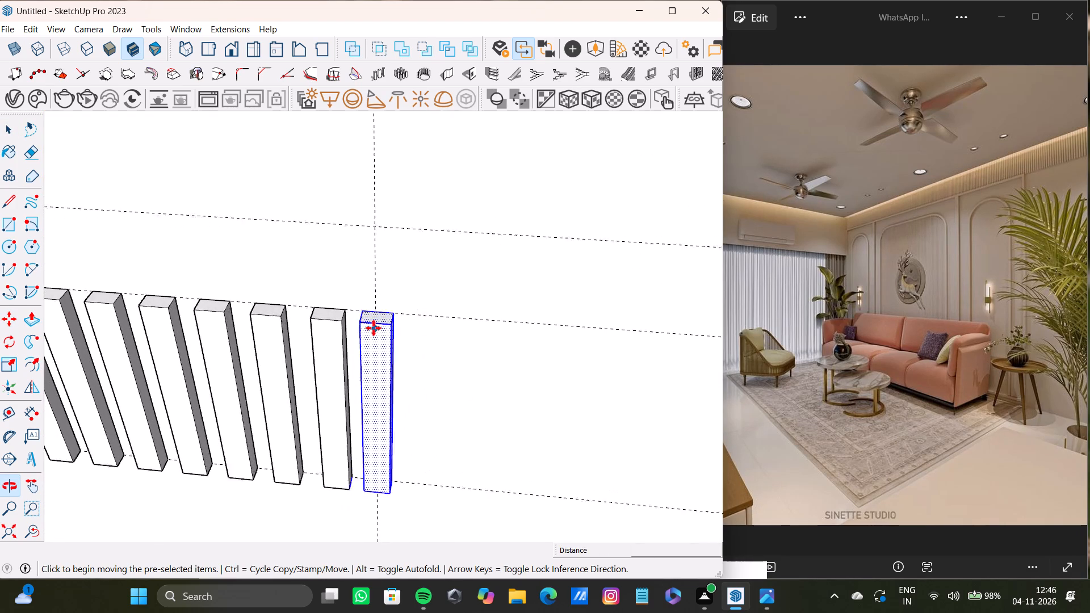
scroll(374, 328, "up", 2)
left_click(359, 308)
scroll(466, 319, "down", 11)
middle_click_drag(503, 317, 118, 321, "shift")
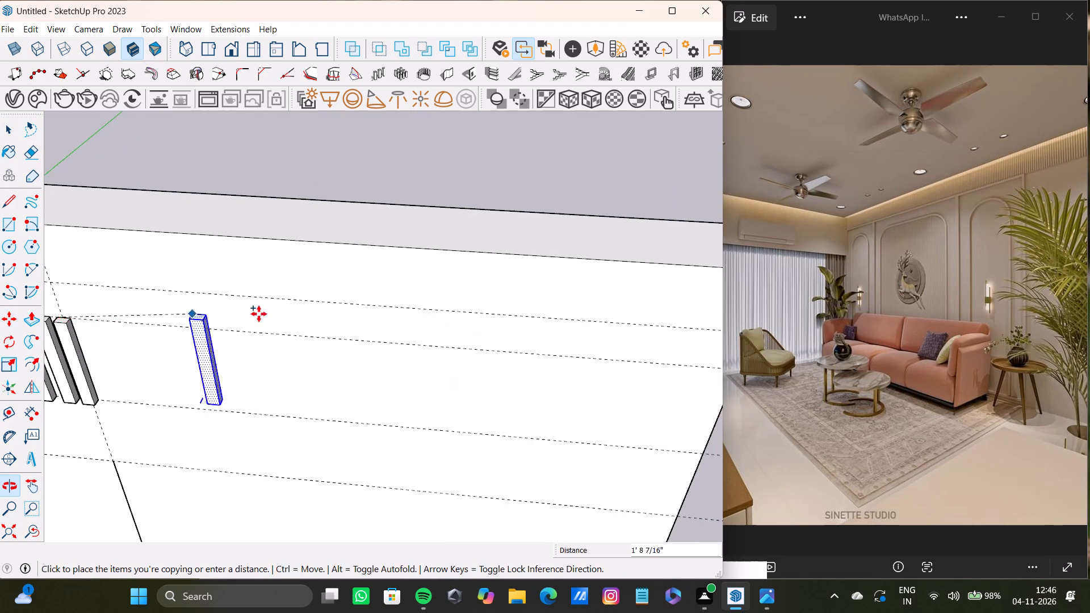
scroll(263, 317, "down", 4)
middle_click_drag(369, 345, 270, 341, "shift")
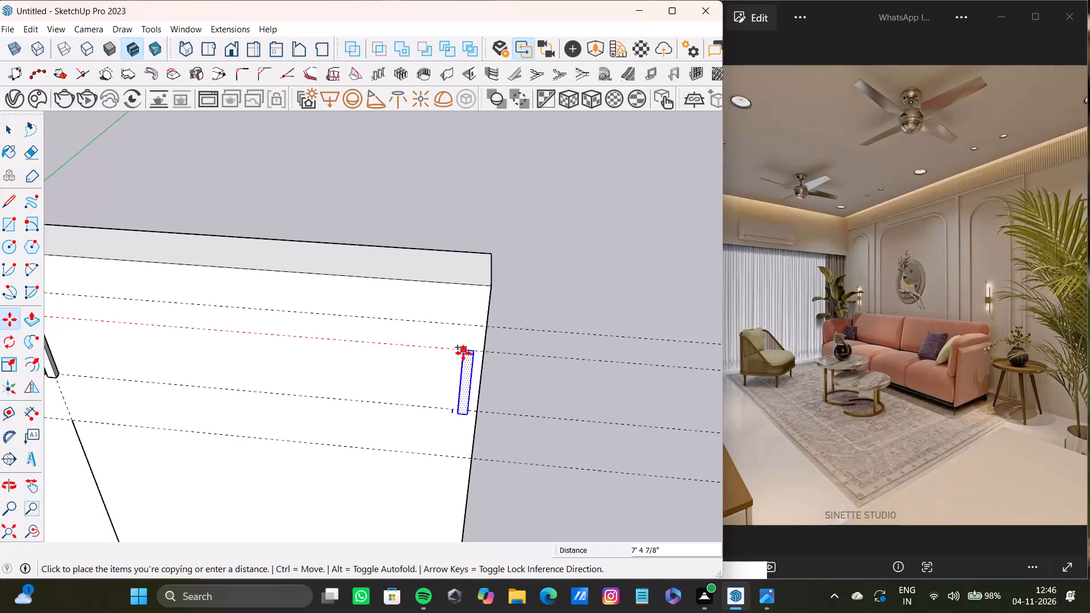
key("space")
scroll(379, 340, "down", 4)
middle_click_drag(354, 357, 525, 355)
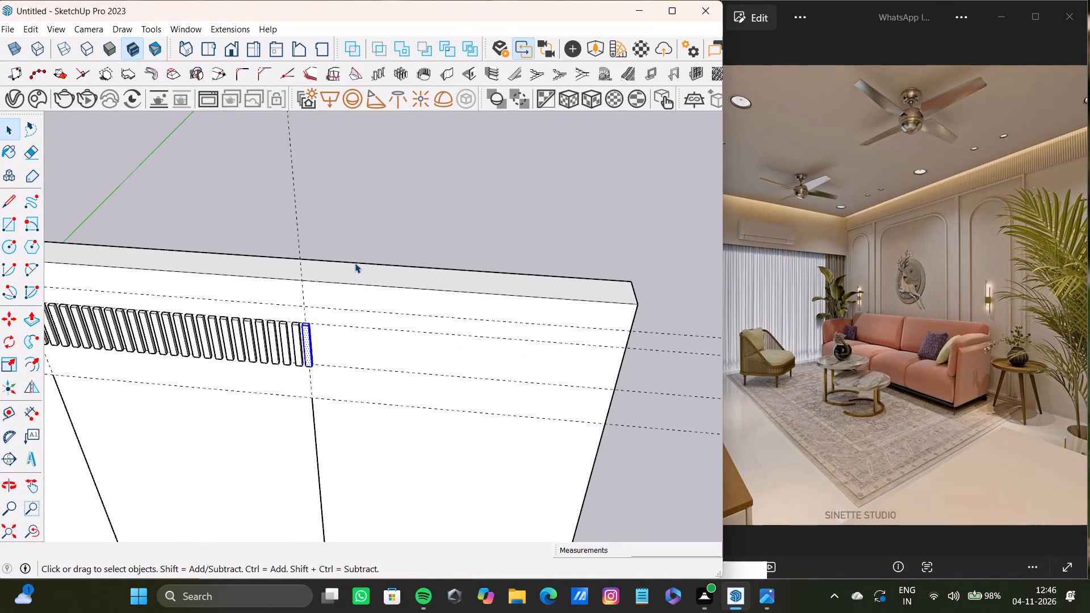
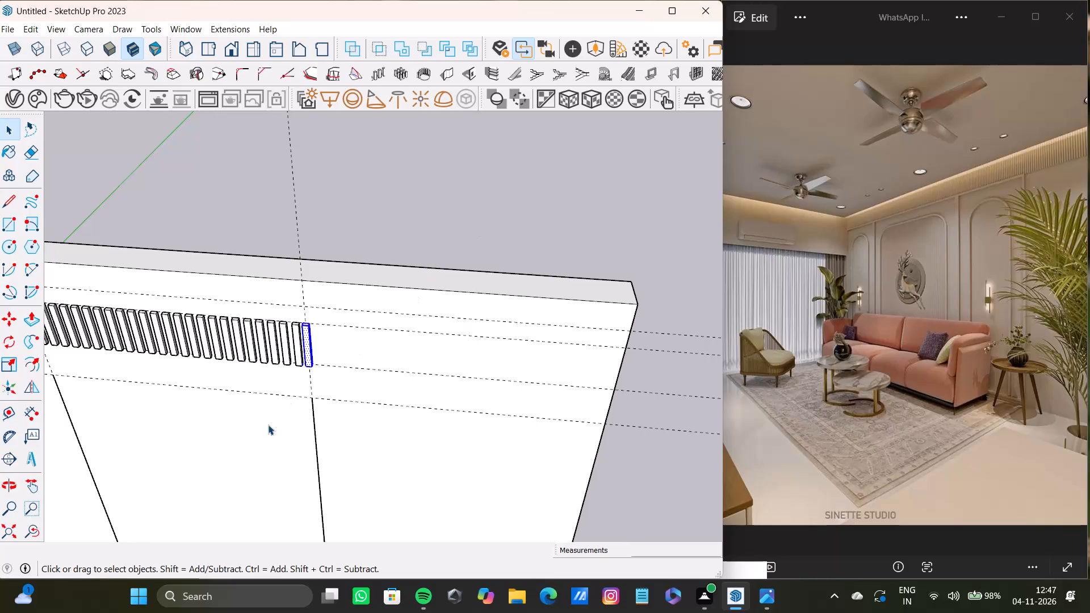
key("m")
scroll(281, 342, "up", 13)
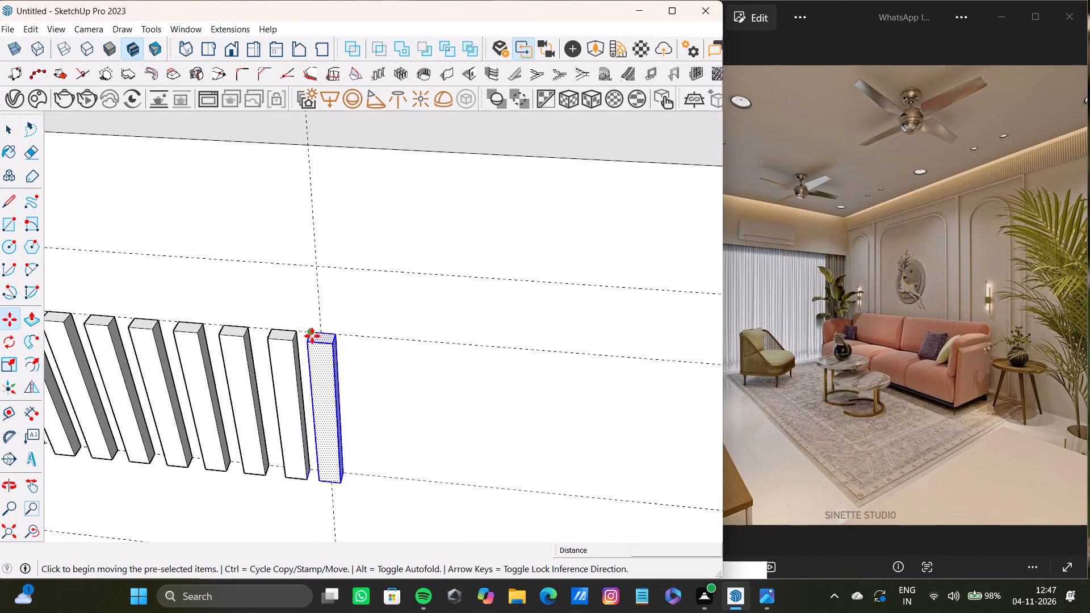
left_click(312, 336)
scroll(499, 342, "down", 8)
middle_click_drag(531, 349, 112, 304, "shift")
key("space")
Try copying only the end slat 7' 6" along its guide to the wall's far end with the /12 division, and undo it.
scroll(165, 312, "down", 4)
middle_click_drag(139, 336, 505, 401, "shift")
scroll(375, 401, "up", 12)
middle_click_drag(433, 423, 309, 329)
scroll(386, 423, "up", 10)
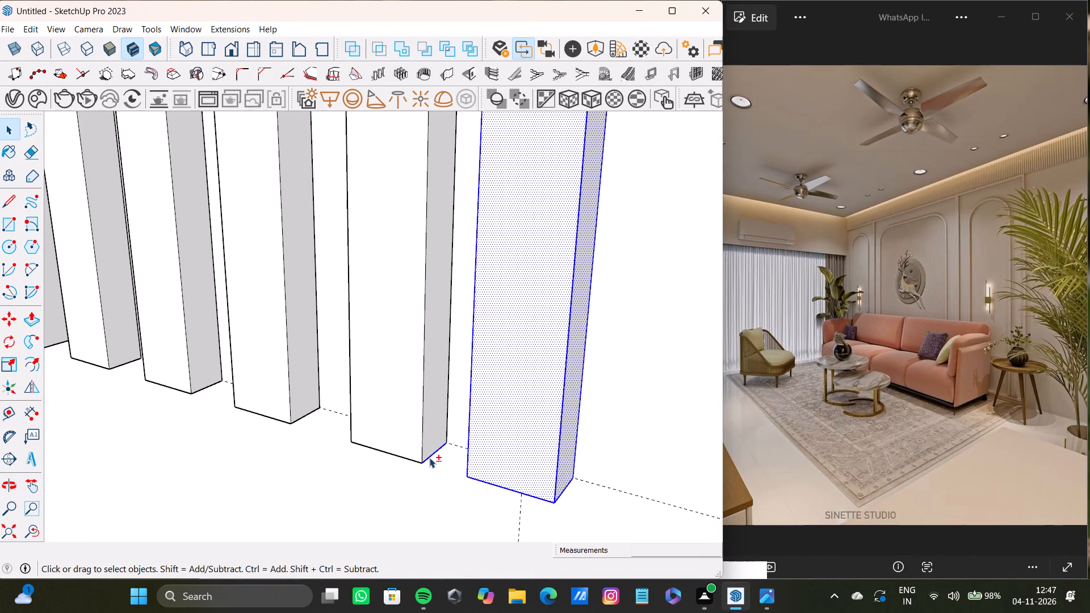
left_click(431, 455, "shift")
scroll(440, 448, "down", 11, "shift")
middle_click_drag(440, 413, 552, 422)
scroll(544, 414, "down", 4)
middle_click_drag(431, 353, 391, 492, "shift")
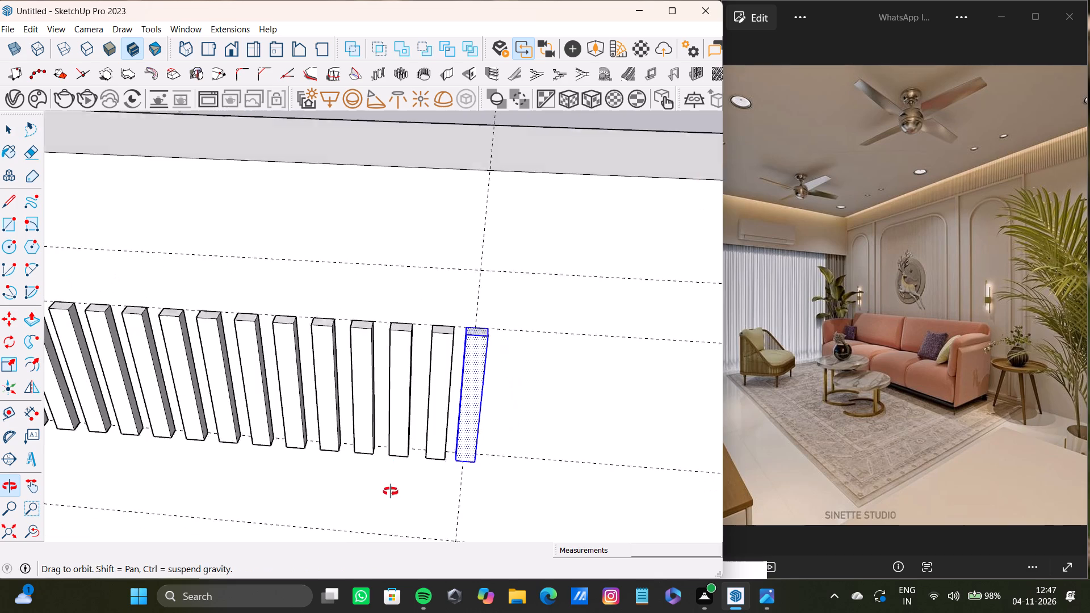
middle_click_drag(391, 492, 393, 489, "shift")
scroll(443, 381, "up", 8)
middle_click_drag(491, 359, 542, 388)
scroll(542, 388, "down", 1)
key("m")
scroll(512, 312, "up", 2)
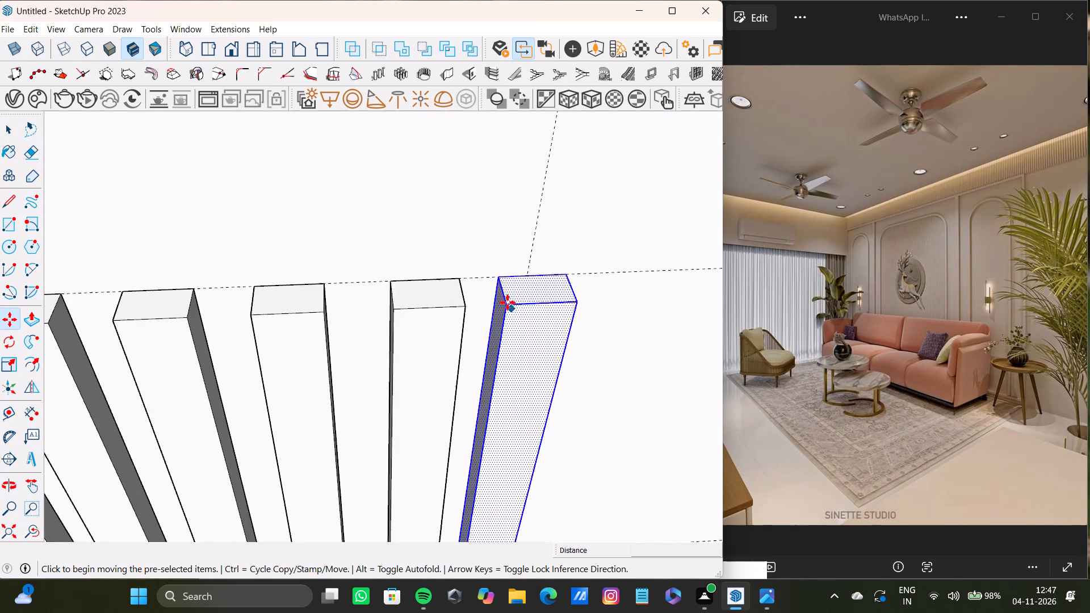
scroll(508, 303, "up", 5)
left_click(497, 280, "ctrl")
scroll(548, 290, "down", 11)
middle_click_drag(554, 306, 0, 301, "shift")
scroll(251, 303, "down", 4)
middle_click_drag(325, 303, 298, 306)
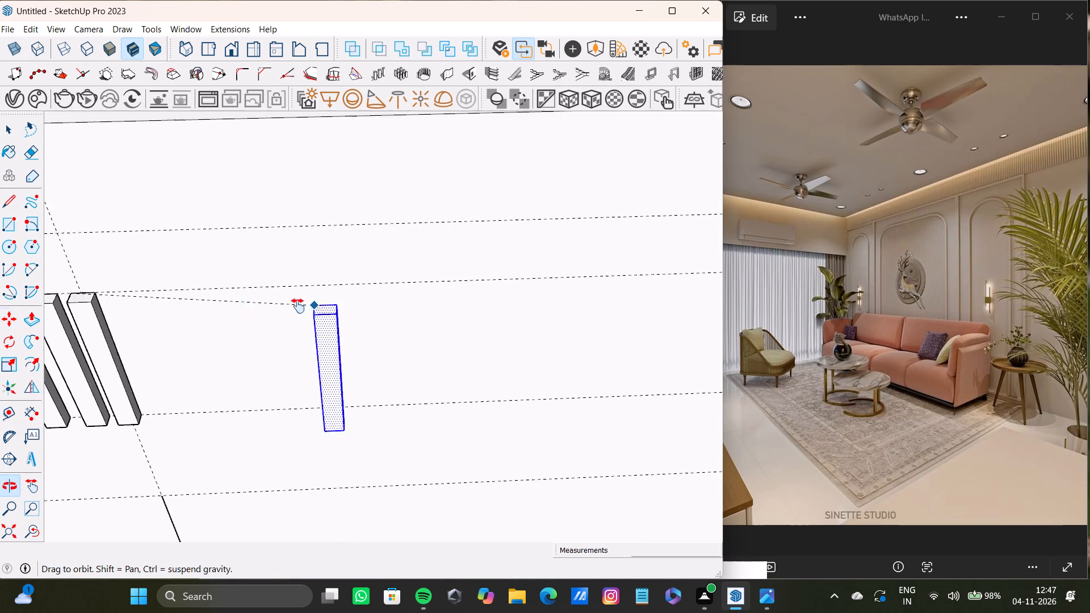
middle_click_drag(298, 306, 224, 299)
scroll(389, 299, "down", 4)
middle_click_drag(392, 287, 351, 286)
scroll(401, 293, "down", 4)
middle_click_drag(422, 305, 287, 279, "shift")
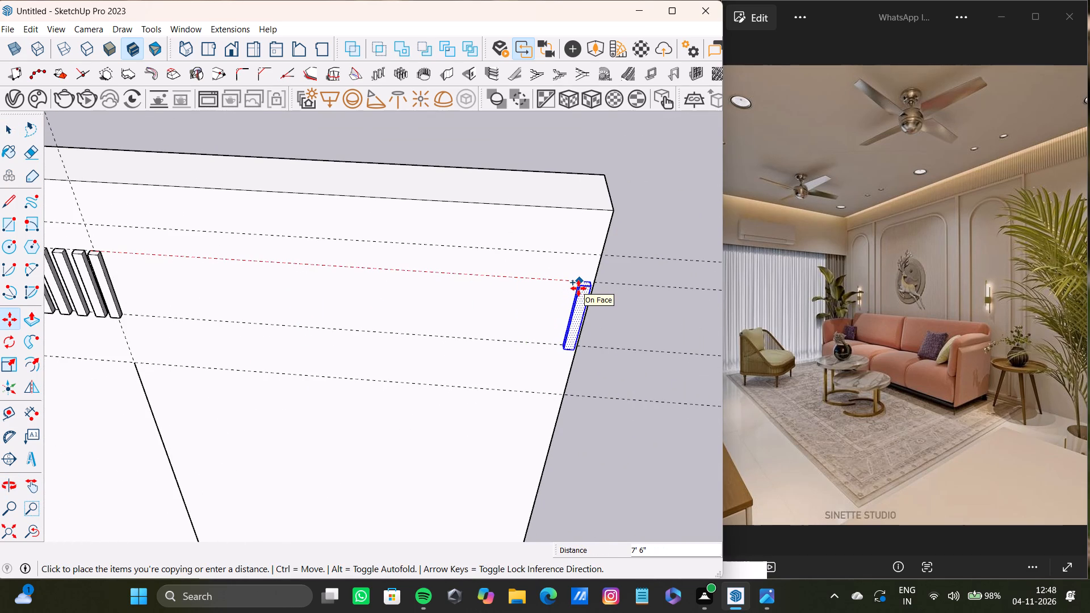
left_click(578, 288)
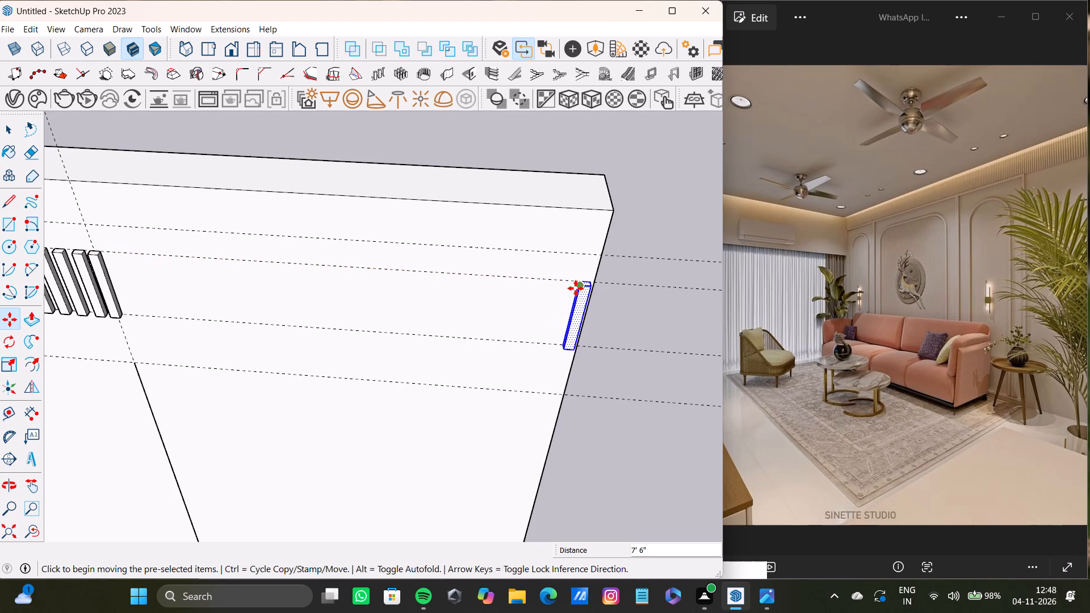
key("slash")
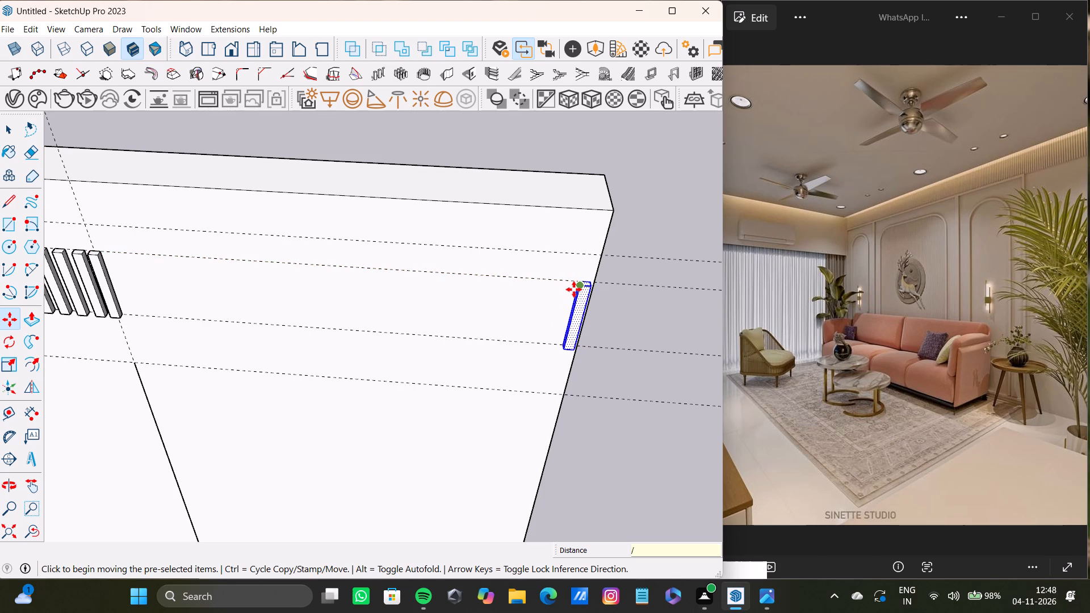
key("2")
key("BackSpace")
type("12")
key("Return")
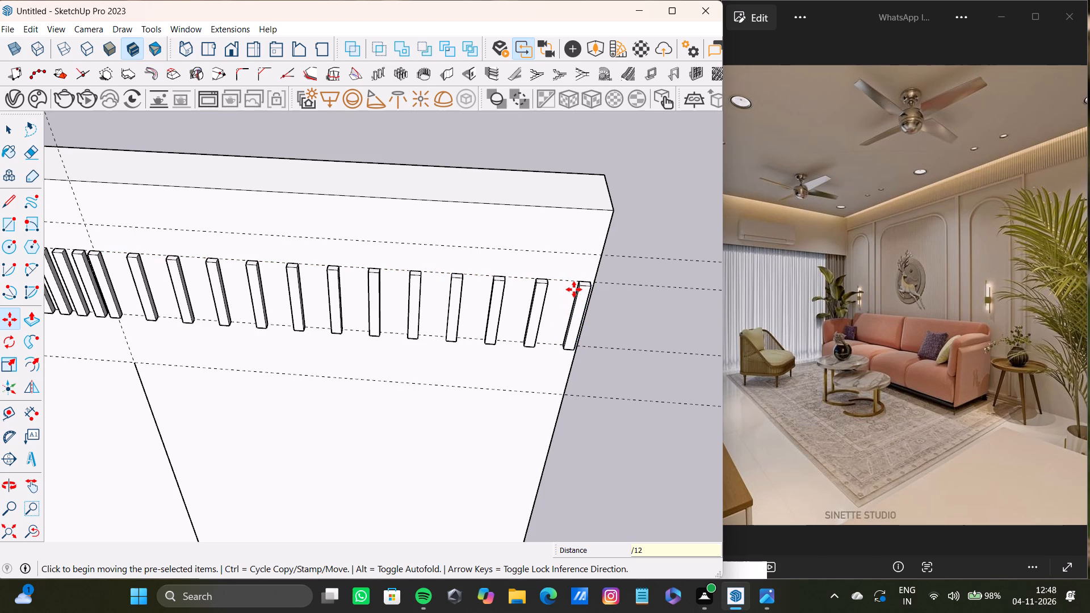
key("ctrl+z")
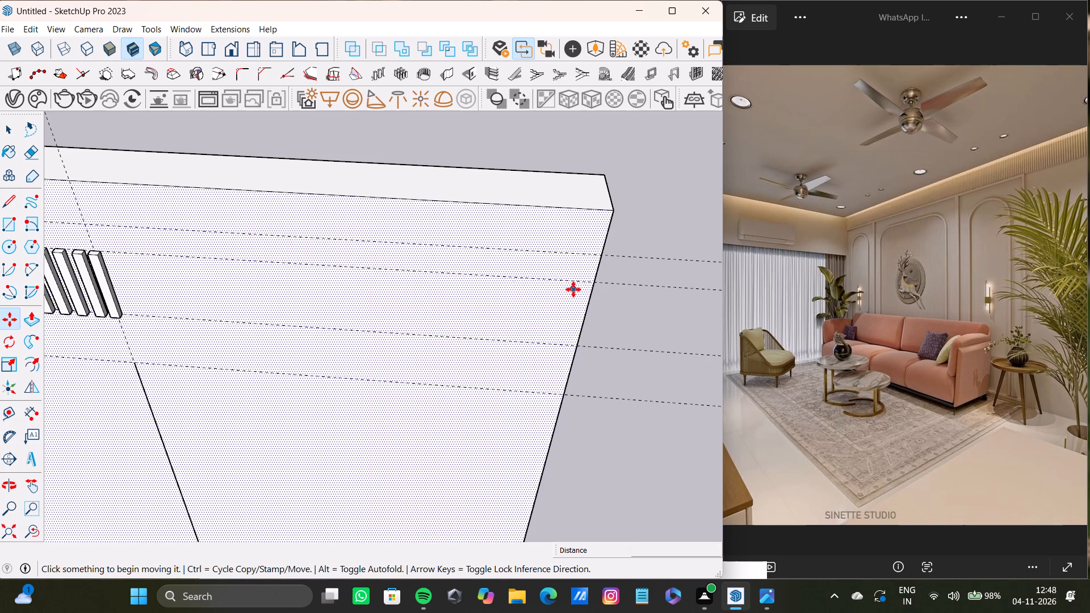
Copy only the end slat about 7' 4 11/16" along its guide, just short of the wall's far end, and divide the span with /22.
scroll(121, 274, "down", 4)
middle_click_drag(124, 272, 214, 292, "shift")
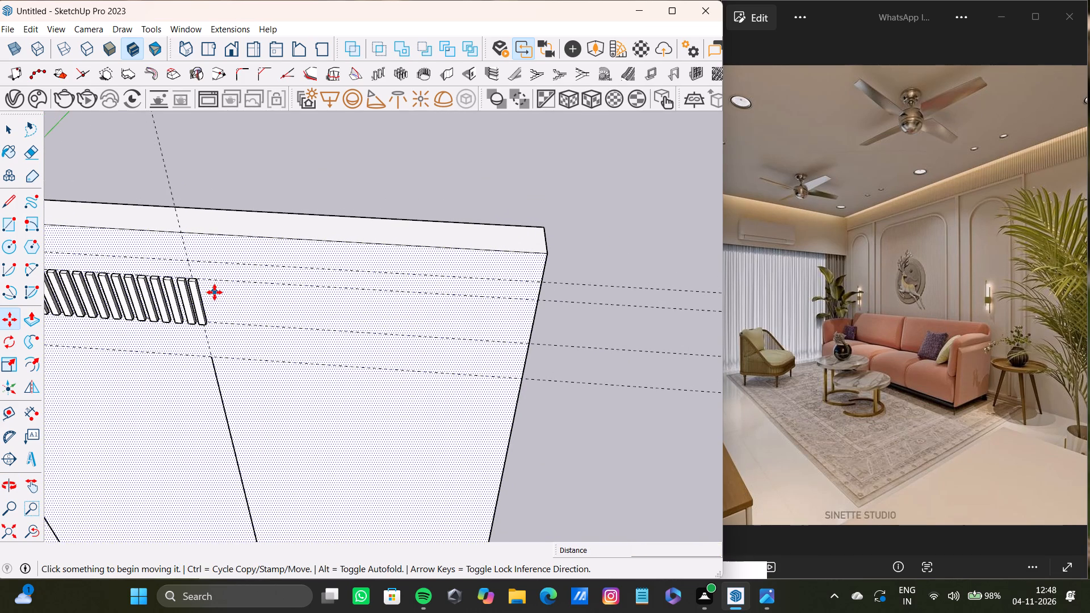
key("space")
scroll(200, 304, "up", 11)
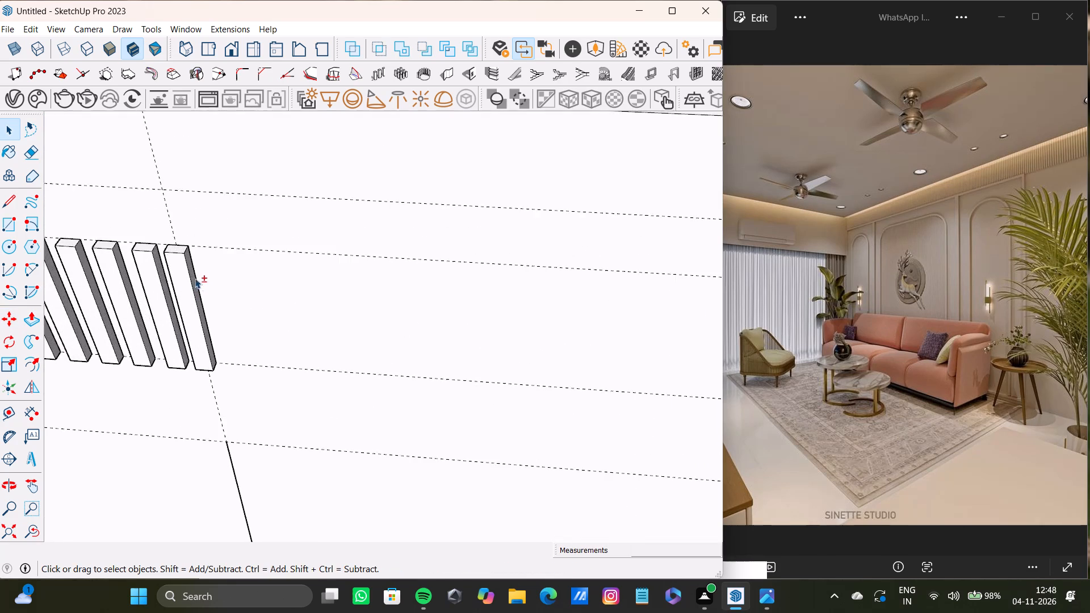
scroll(195, 278, "up", 3)
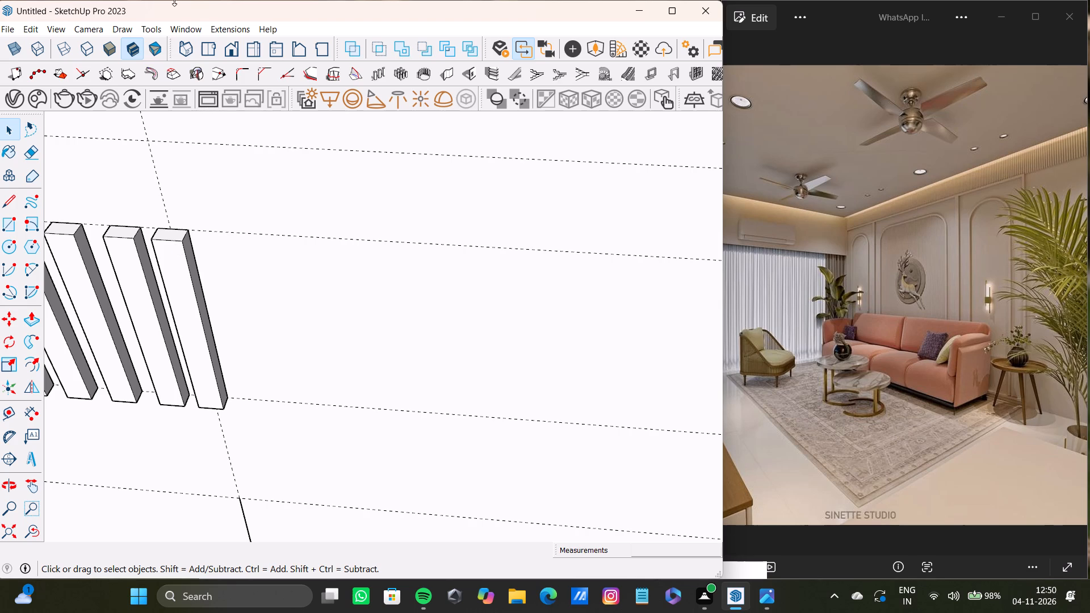
scroll(178, 286, "down", 4)
middle_click_drag(178, 274, 347, 283, "shift")
scroll(313, 292, "up", 4)
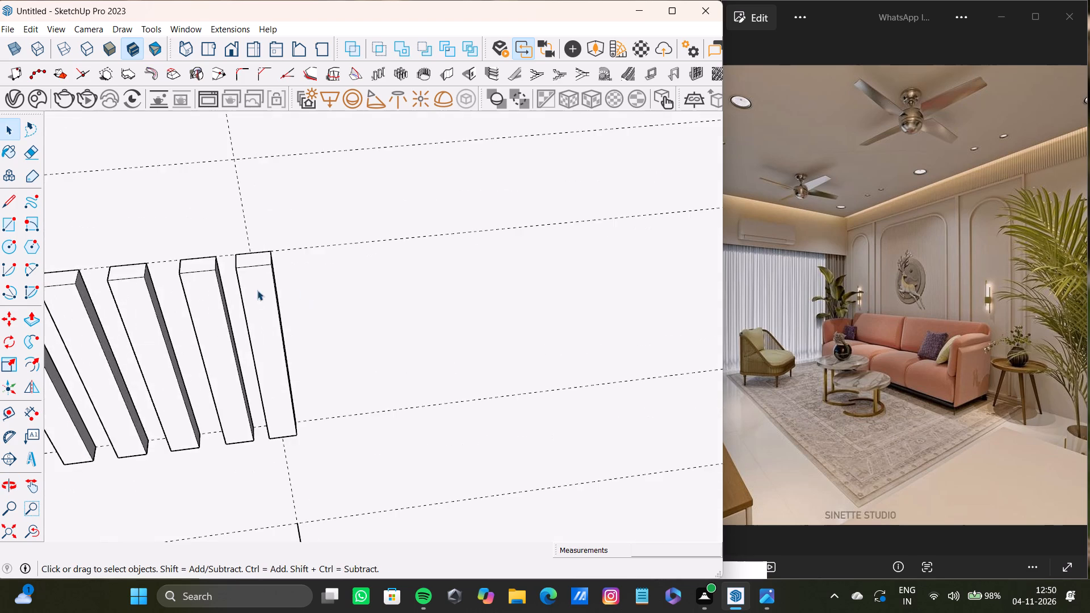
middle_click_drag(257, 290, 303, 324)
scroll(227, 298, "up", 6, "shift")
left_click_drag(232, 254, 341, 479)
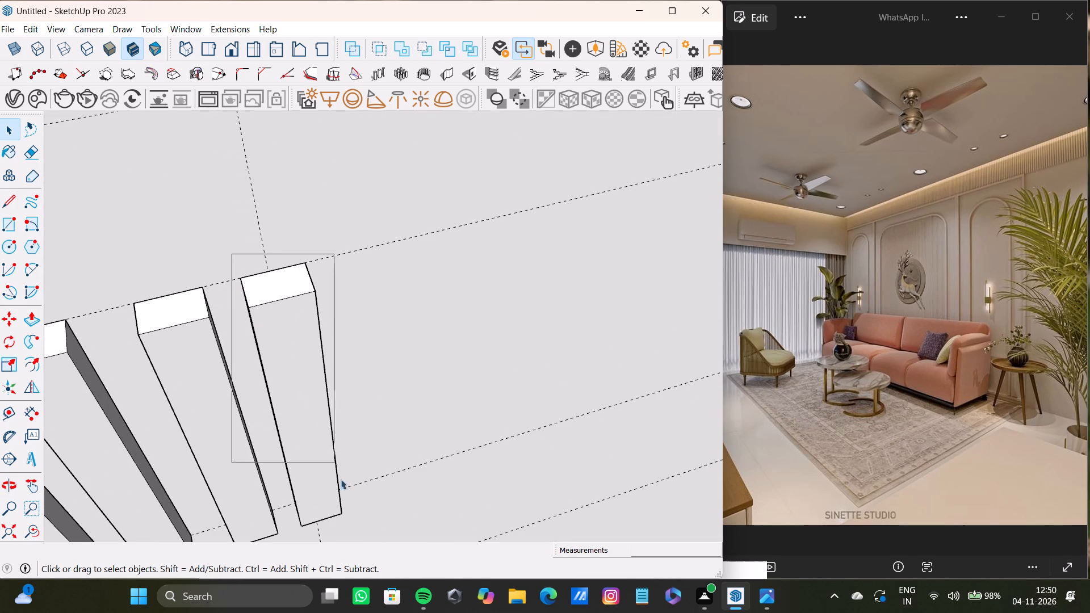
left_click_drag(341, 479, 434, 574)
scroll(430, 552, "down", 3)
middle_click_drag(422, 538, 270, 310)
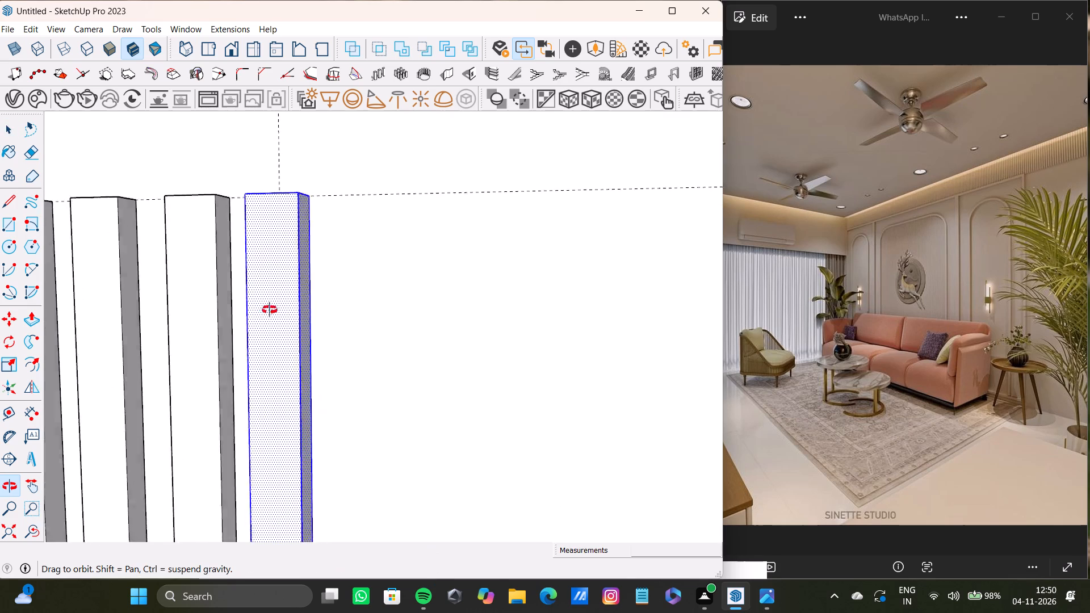
middle_click_drag(270, 310, 225, 340)
scroll(225, 338, "down", 4)
middle_click_drag(254, 349, 279, 315, "shift")
scroll(266, 465, "up", 11)
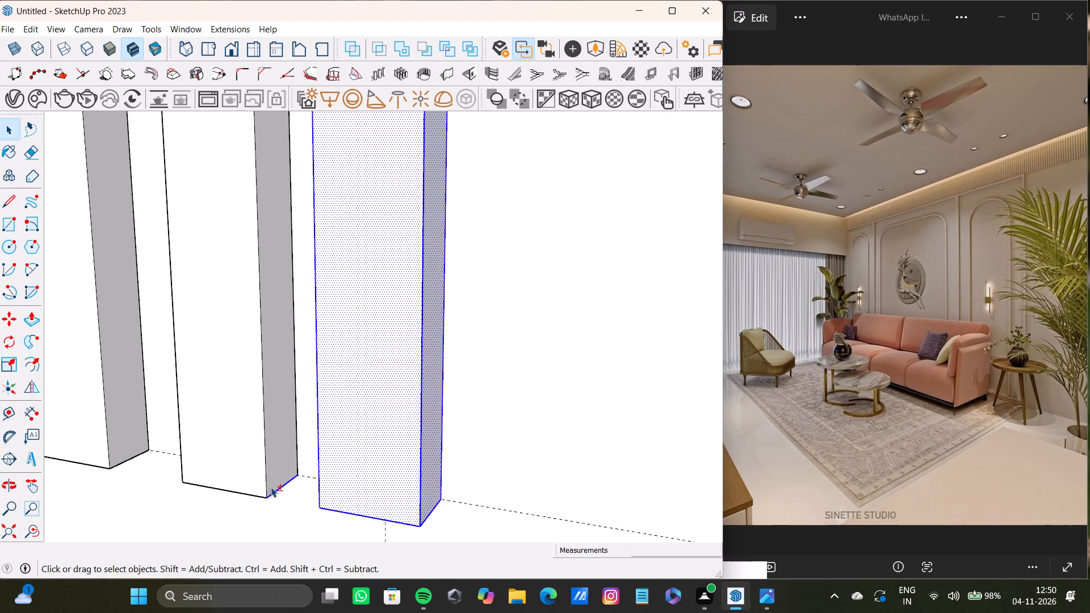
scroll(271, 487, "up", 3)
left_click(283, 489, "shift")
scroll(283, 487, "down", 8, "shift")
middle_click_drag(335, 446, 354, 442)
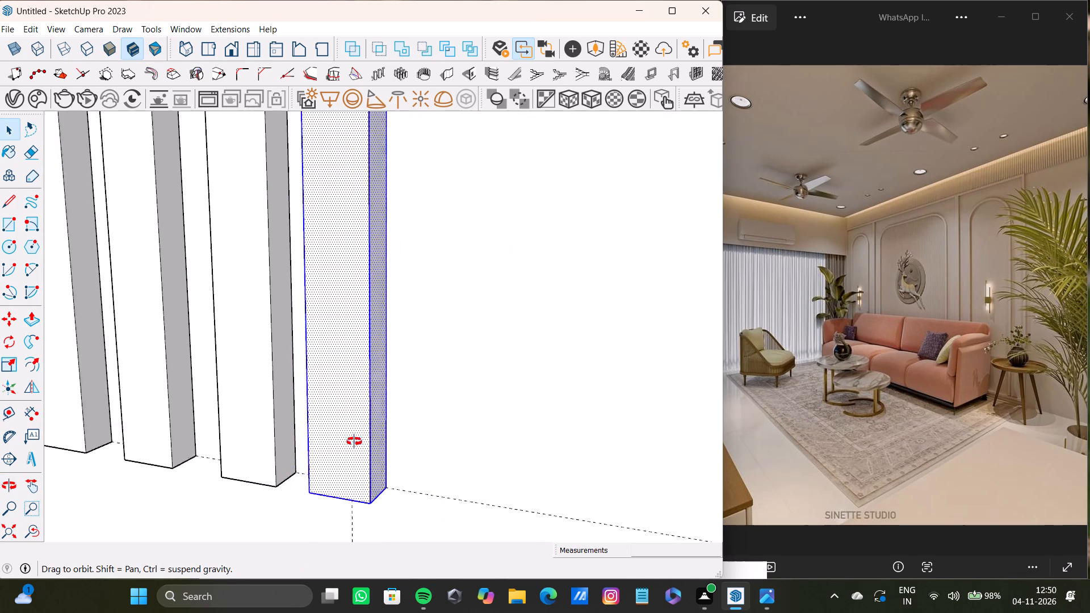
middle_click_drag(354, 442, 94, 411)
scroll(278, 404, "down", 3)
middle_click_drag(286, 409, 392, 379)
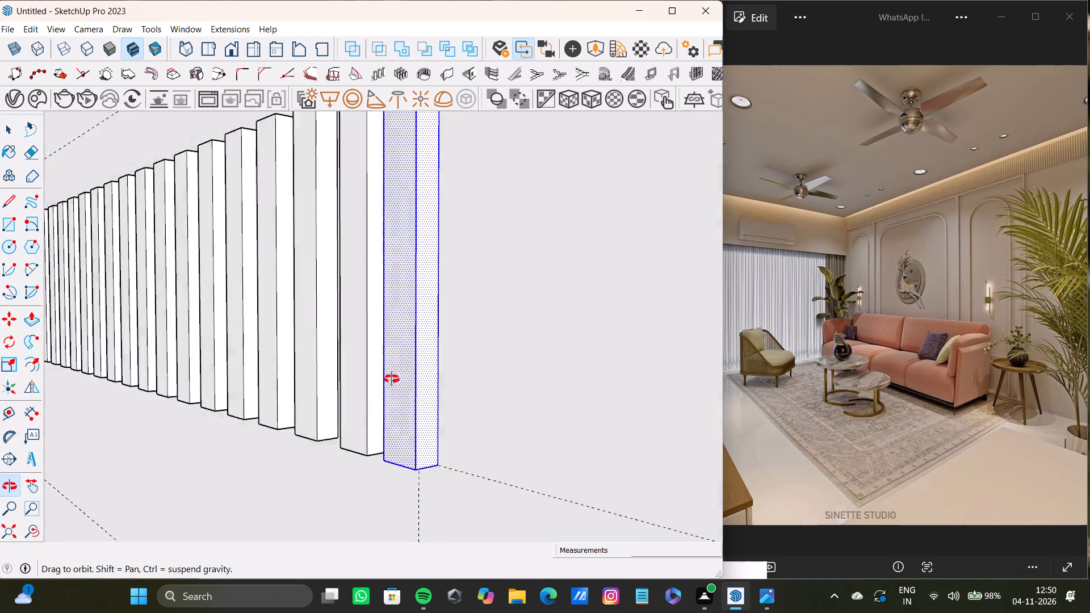
middle_click_drag(392, 379, 501, 471)
scroll(522, 404, "down", 4)
middle_click_drag(513, 373, 609, 488)
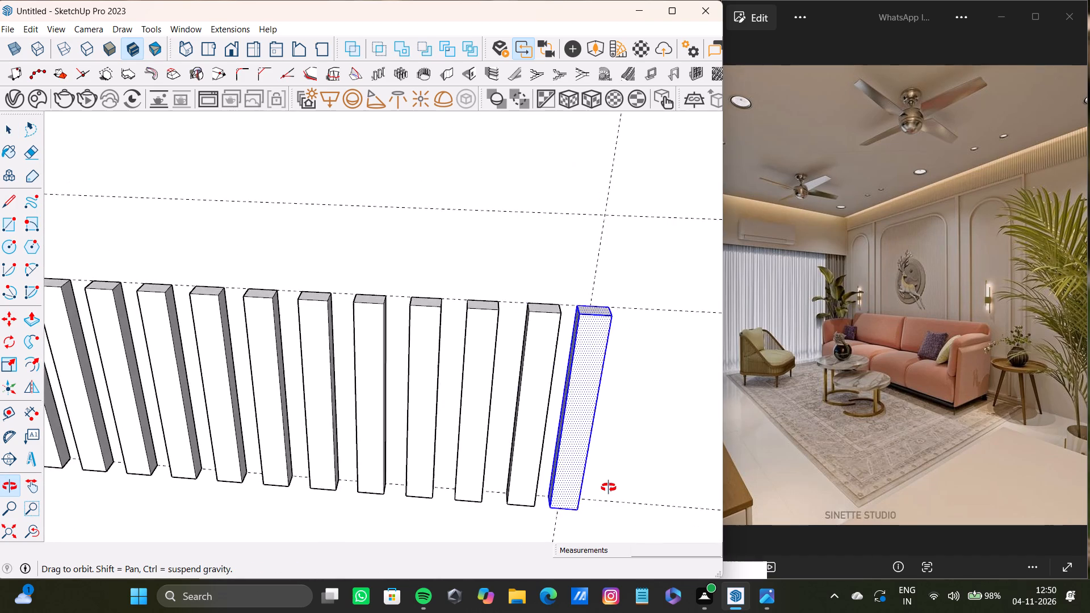
middle_click_drag(609, 488, 445, 488)
key("m")
scroll(422, 321, "up", 8)
left_click(381, 304)
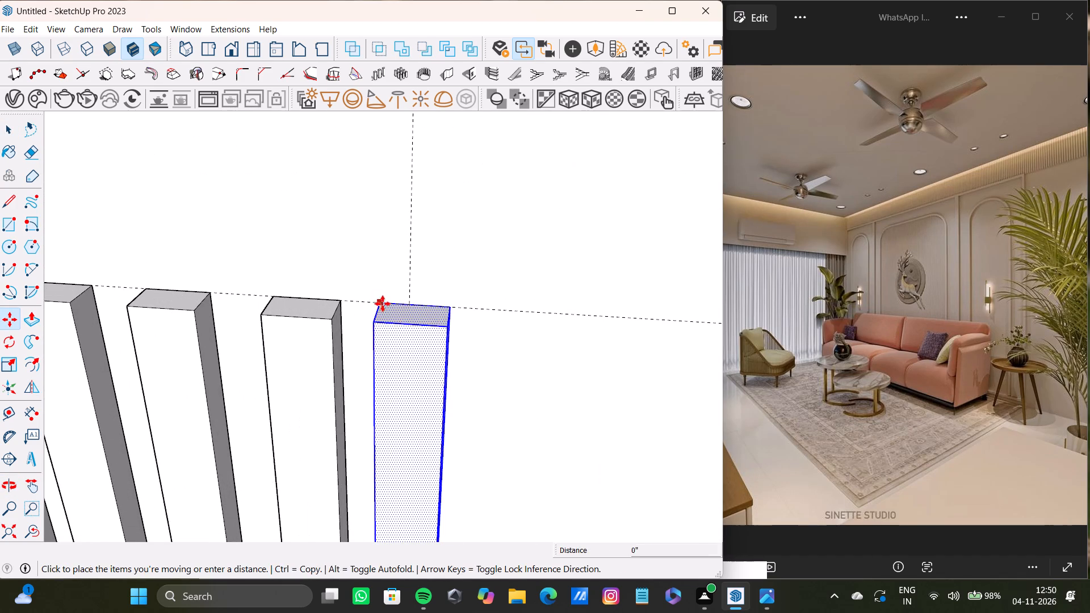
scroll(474, 342, "down", 8)
scroll(512, 340, "up", 1)
middle_click_drag(512, 340, 234, 337, "shift")
scroll(234, 337, "down", 13, "shift")
middle_click_drag(479, 354, 140, 345)
scroll(274, 381, "down", 3)
scroll(404, 372, "up", 4)
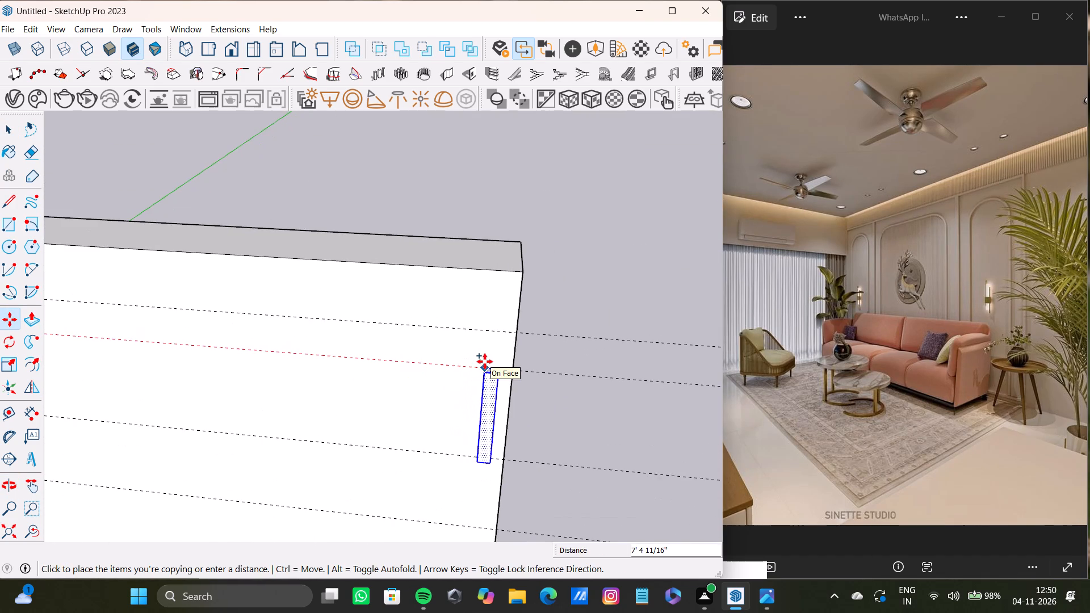
left_click(485, 362)
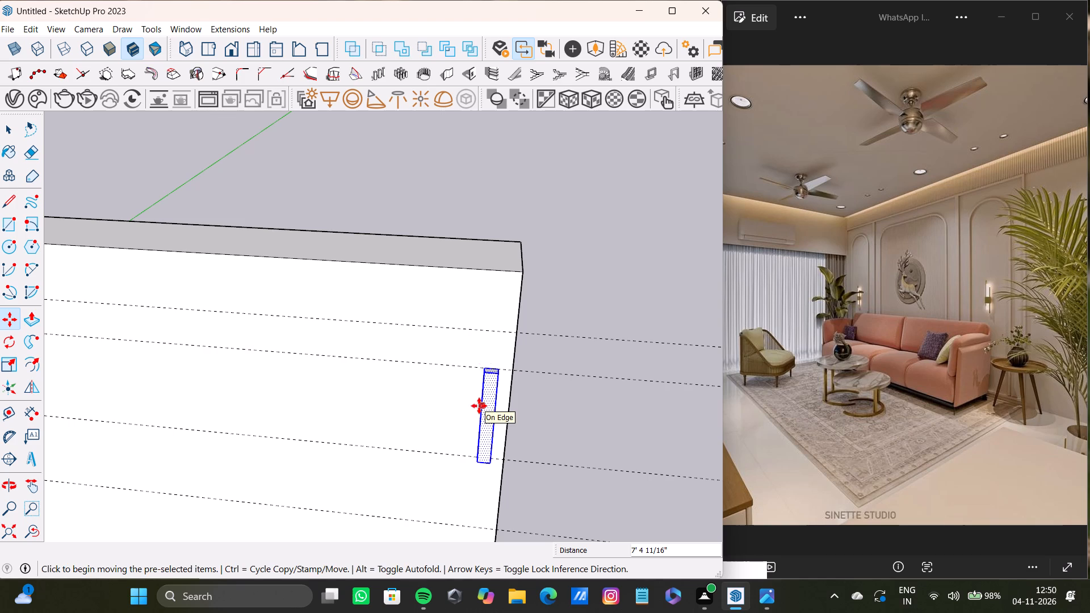
key("slash")
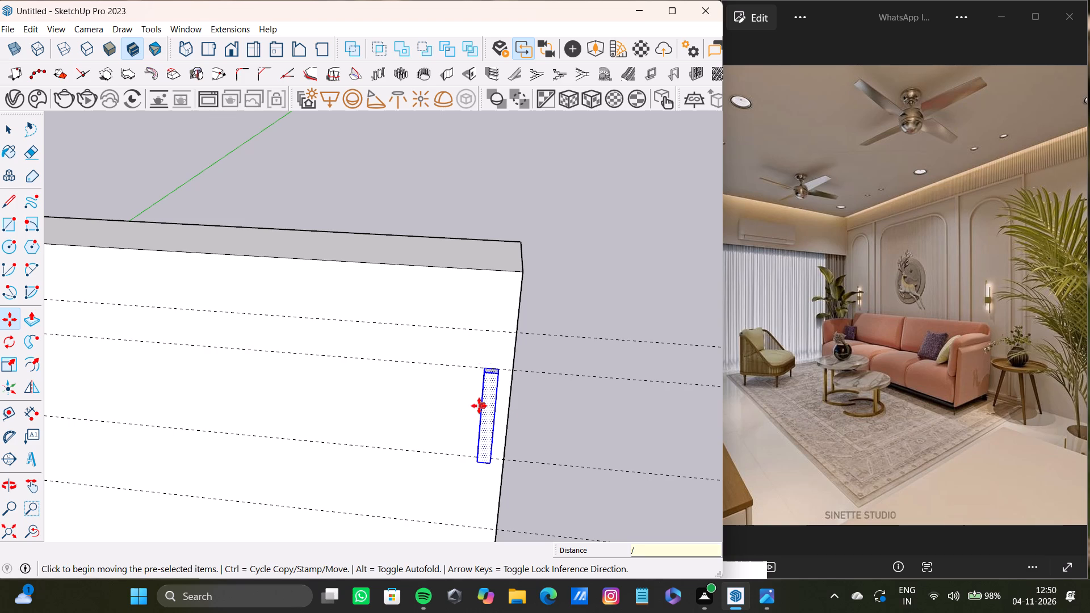
type("22")
key("Return")
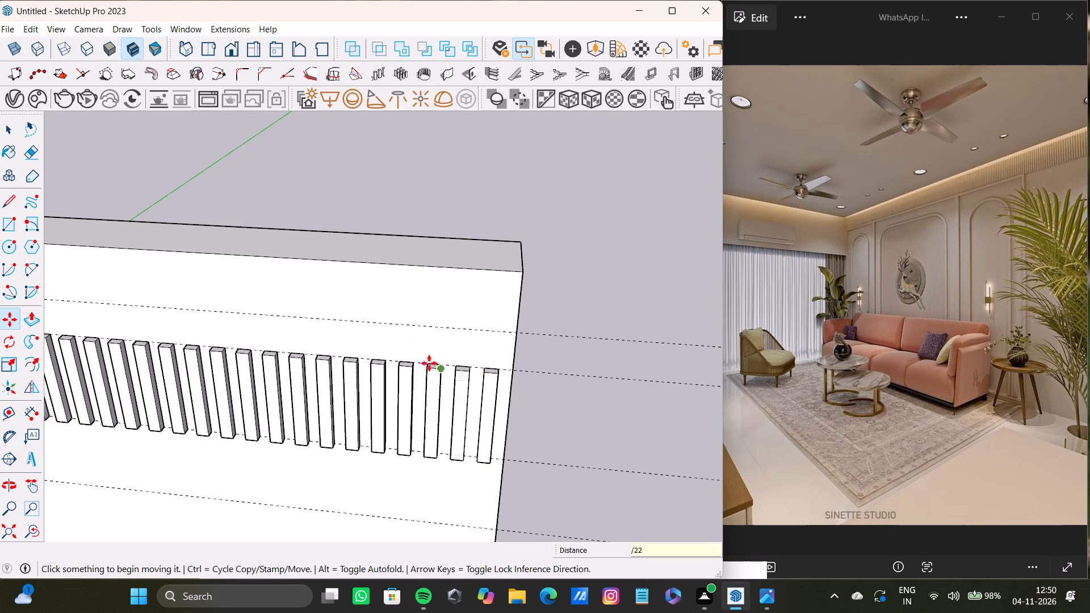
key("space")
Examine the slat row along the whole long wall and compare the wall's panels with the arched mouldings in the reference photo.
scroll(237, 259, "down", 8)
middle_click_drag(334, 379, 495, 229, "shift")
scroll(389, 302, "down", 5)
middle_click_drag(381, 309, 381, 309)
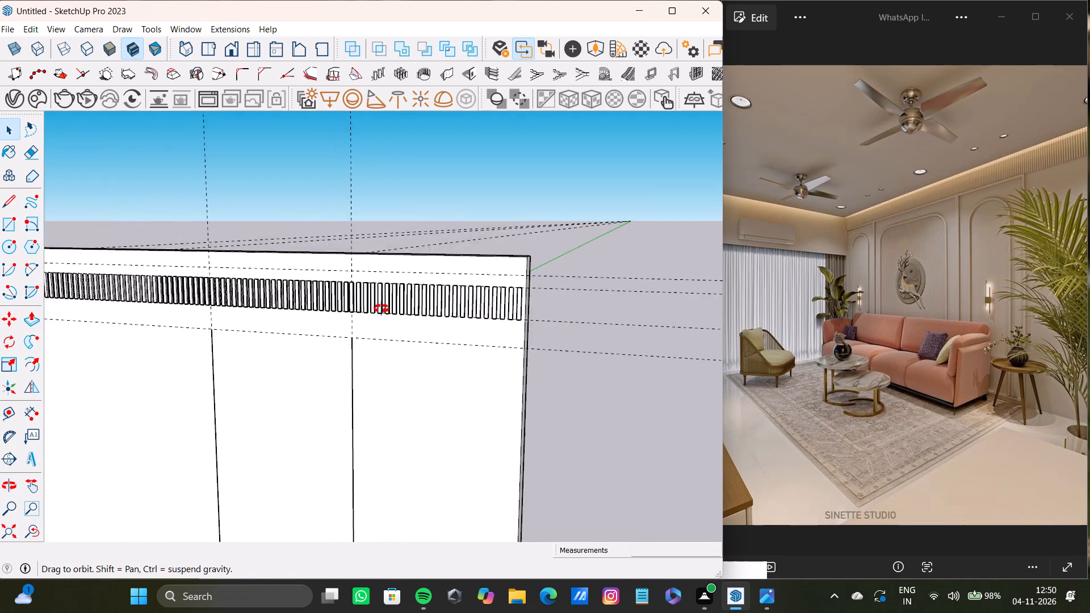
middle_click_drag(381, 309, 500, 356)
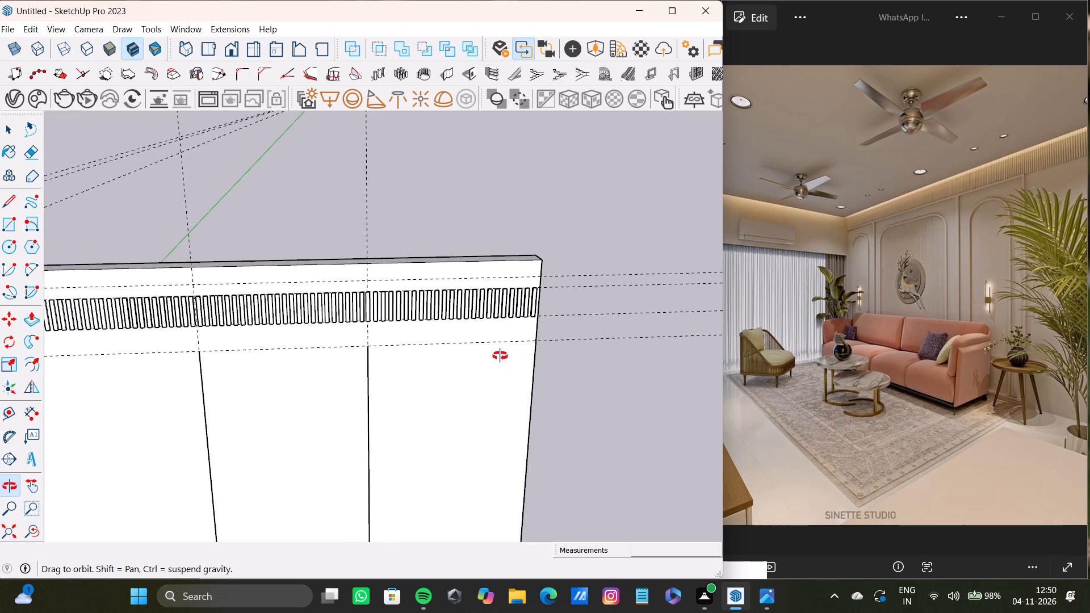
middle_click_drag(500, 356, 455, 299)
scroll(371, 346, "down", 3)
middle_click_drag(362, 357, 374, 352, "shift")
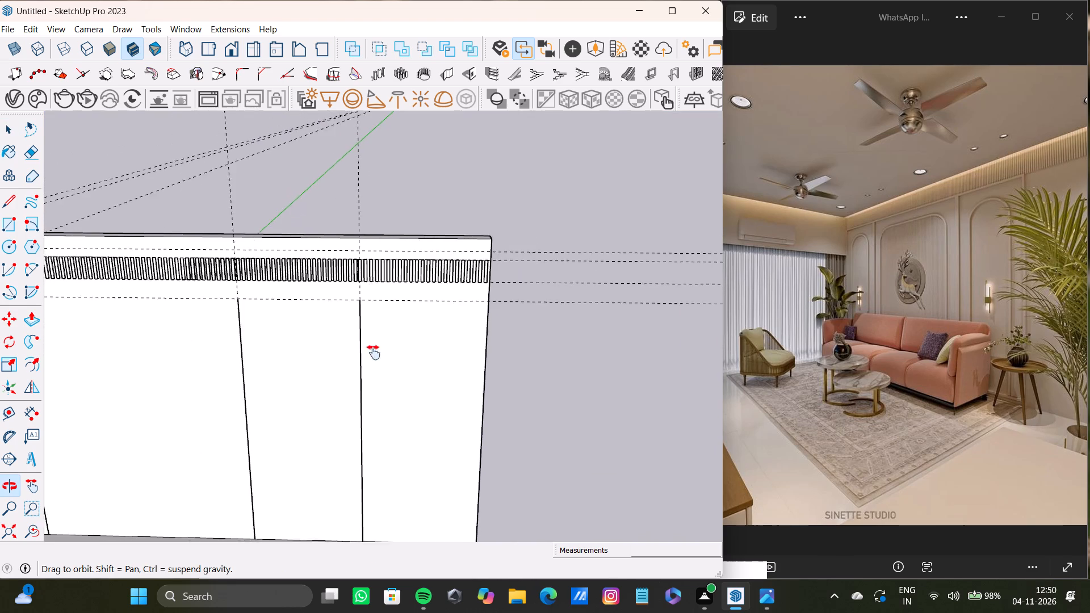
middle_click_drag(374, 352, 349, 238, "shift")
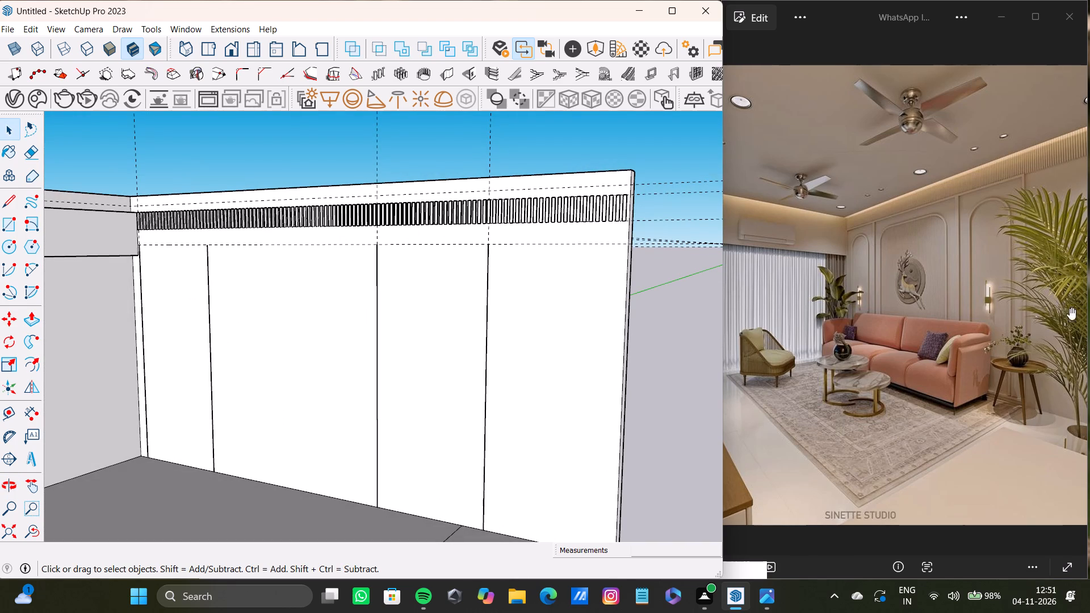
scroll(692, 222, "up", 14)
middle_click_drag(873, 267, 919, 304)
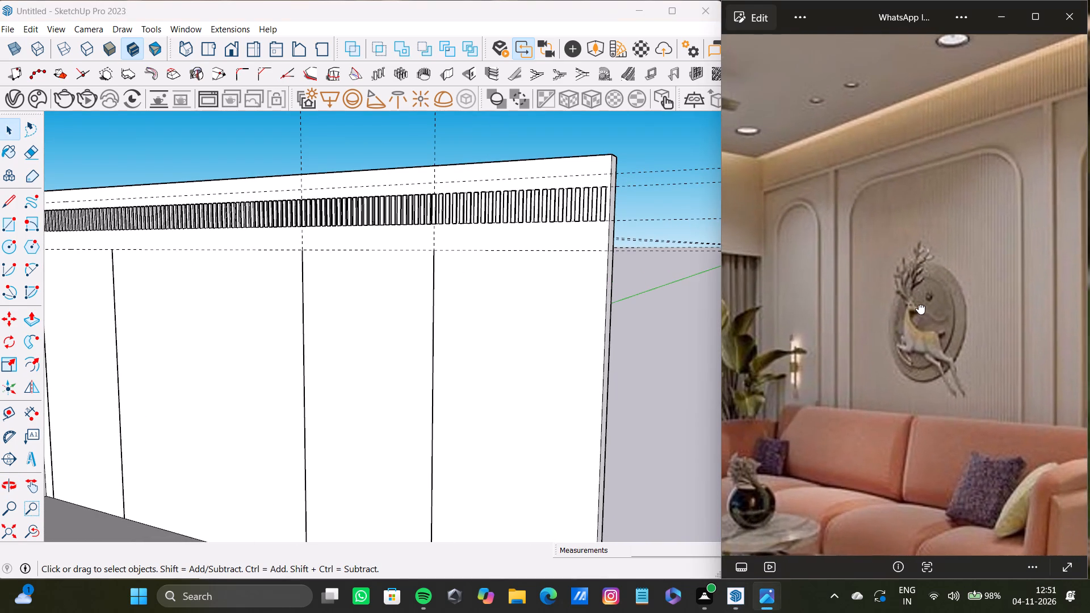
middle_click_drag(919, 304, 919, 304)
scroll(111, 373, "down", 6)
Place a vertical guide 2" inside the first wall panel, offset from the panel line nearest the room corner.
middle_click_drag(241, 342, 468, 343, "shift")
scroll(319, 332, "up", 7)
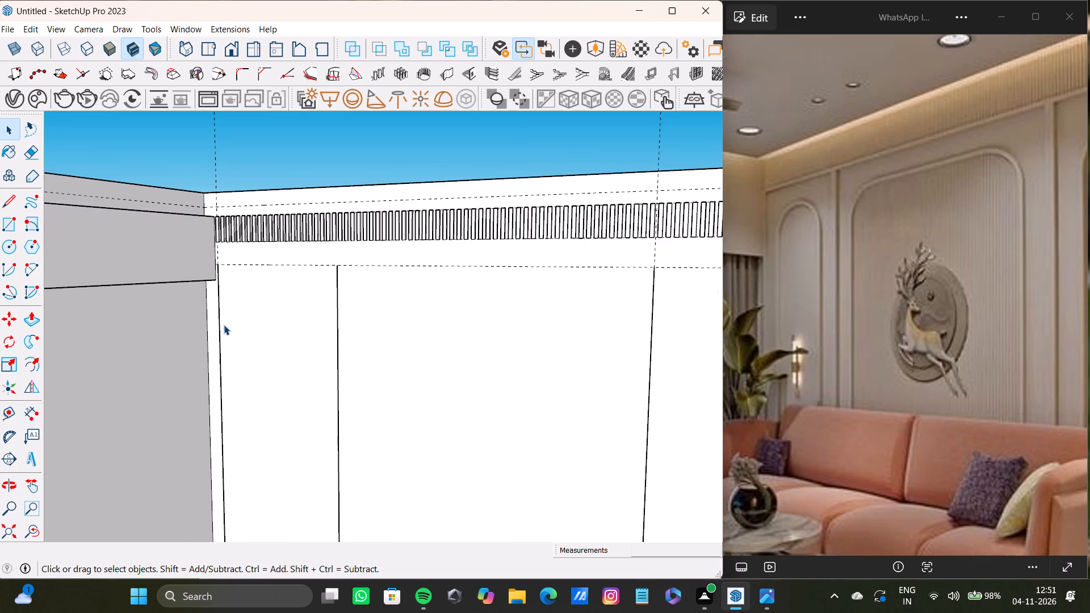
scroll(224, 325, "up", 2)
key("t")
scroll(219, 361, "up", 4)
left_click(217, 362)
scroll(232, 361, "down", 2)
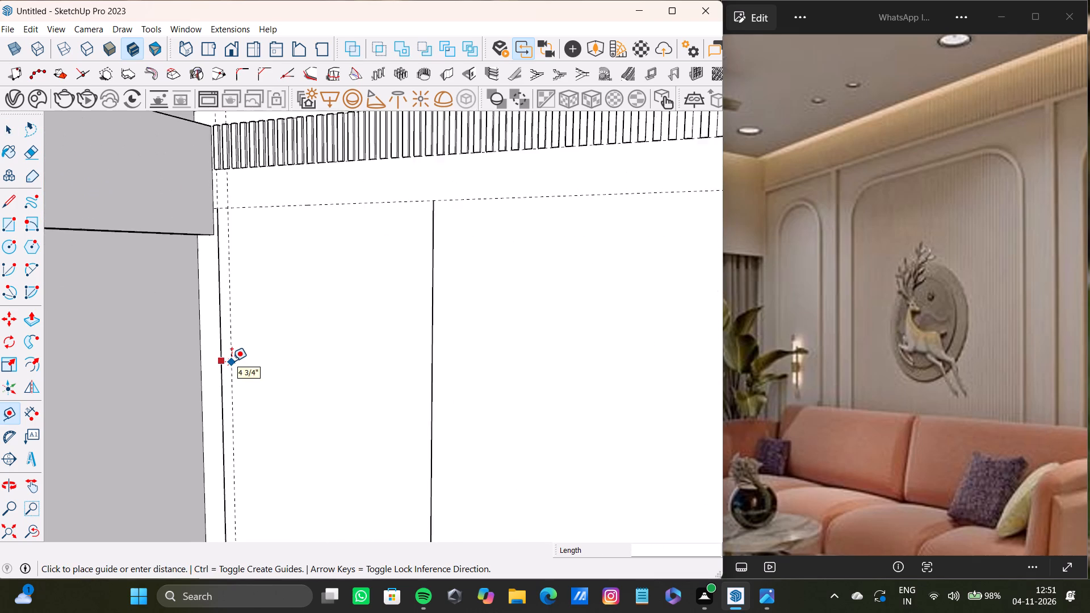
middle_click_drag(232, 360, 288, 441)
scroll(291, 425, "up", 3)
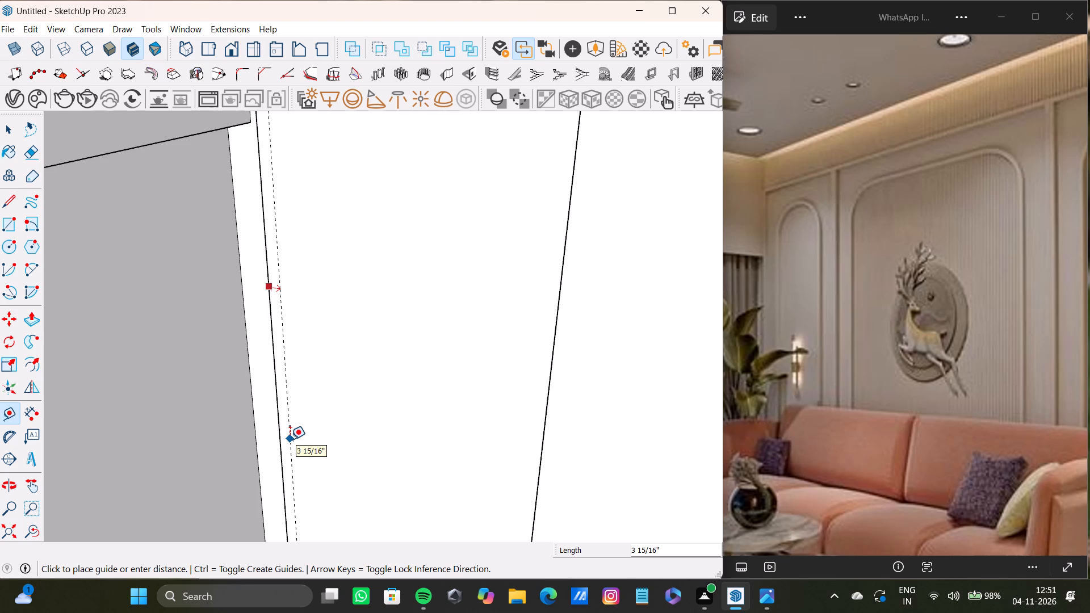
key("2")
key("F1")
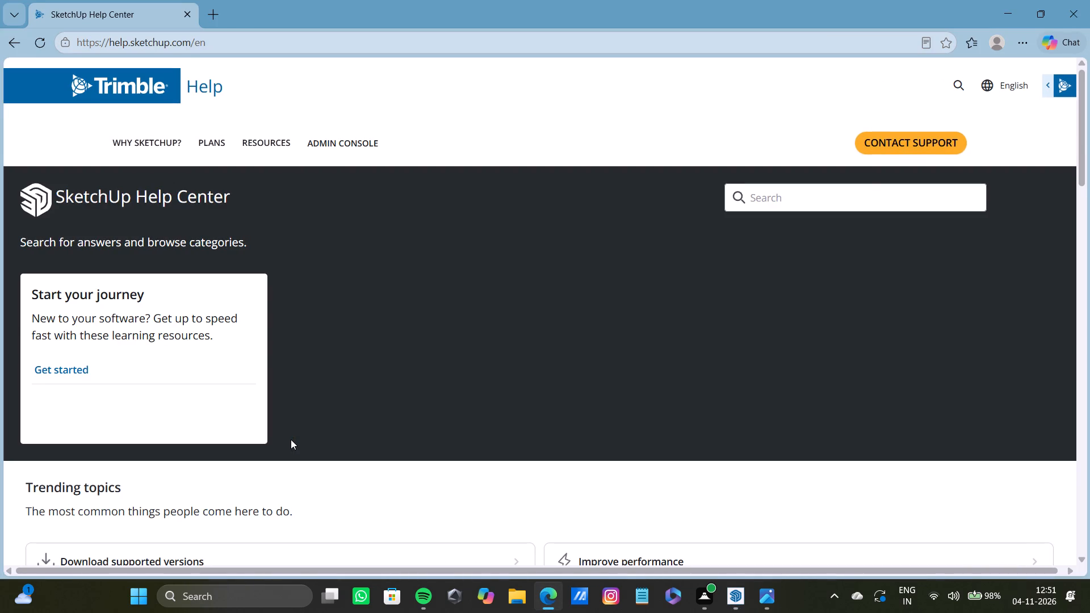
left_click(1055, 11)
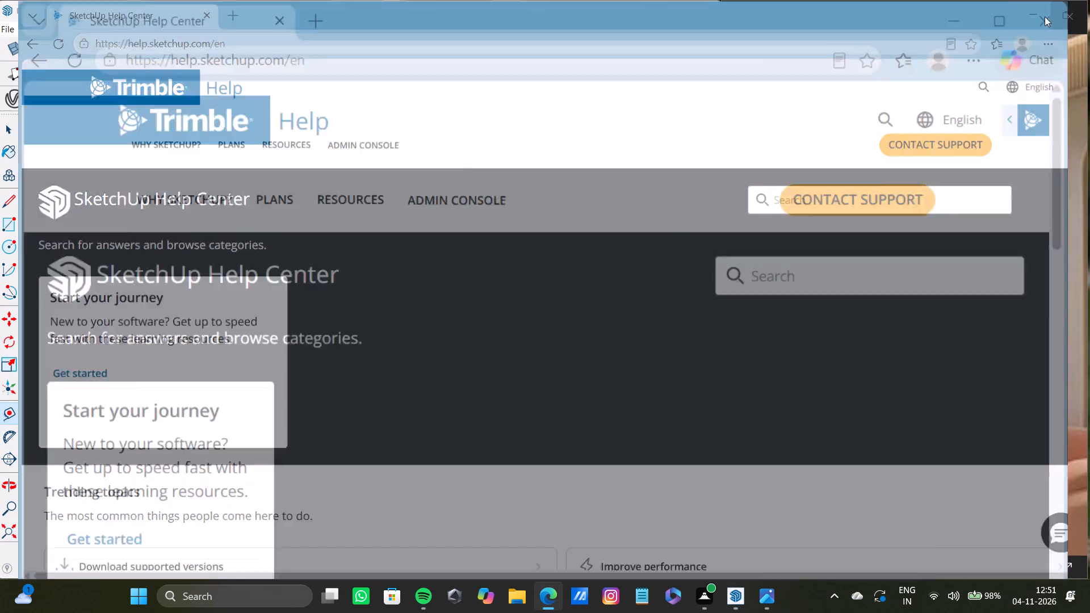
left_click(899, 14)
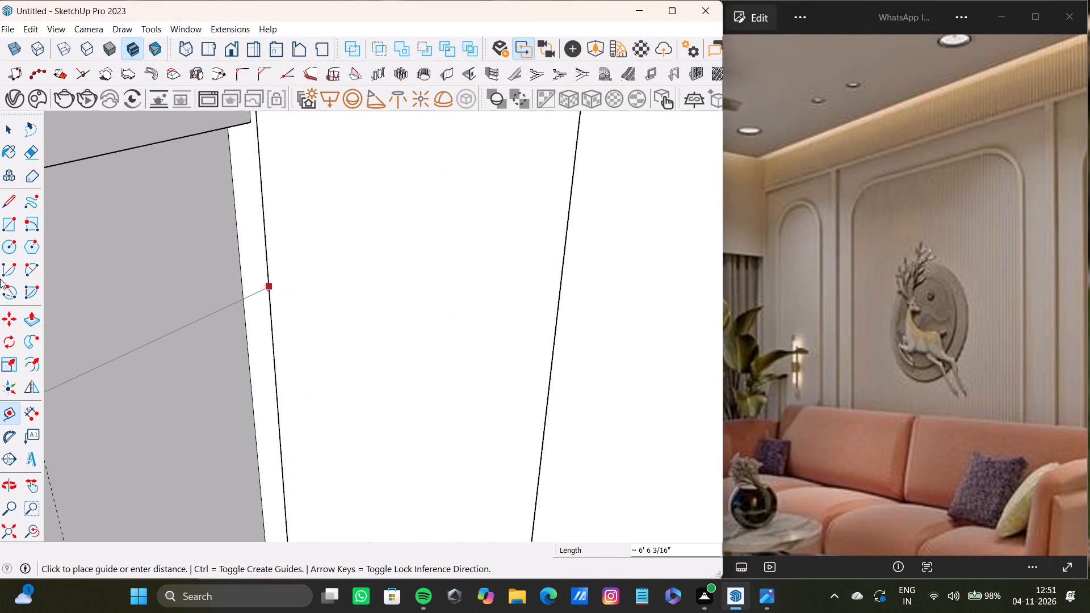
type("2\"")
key("Return")
Place a horizontal guide 2" below the guide that runs along the tops of the wall panels.
scroll(318, 258, "down", 6)
middle_click_drag(328, 262, 319, 279, "shift")
scroll(366, 220, "up", 3)
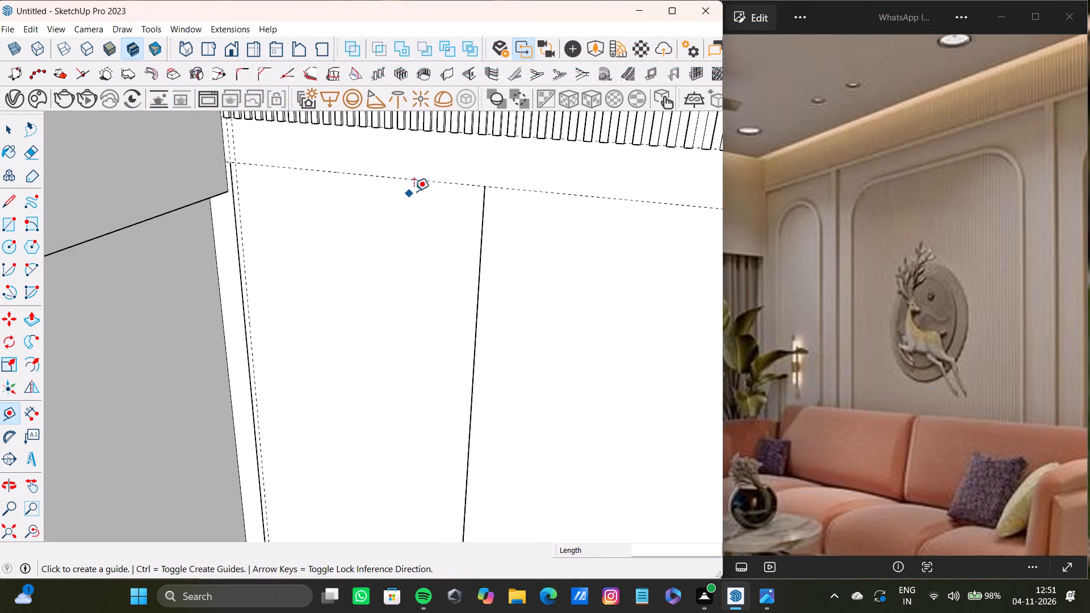
scroll(414, 191, "up", 2)
left_click(440, 183)
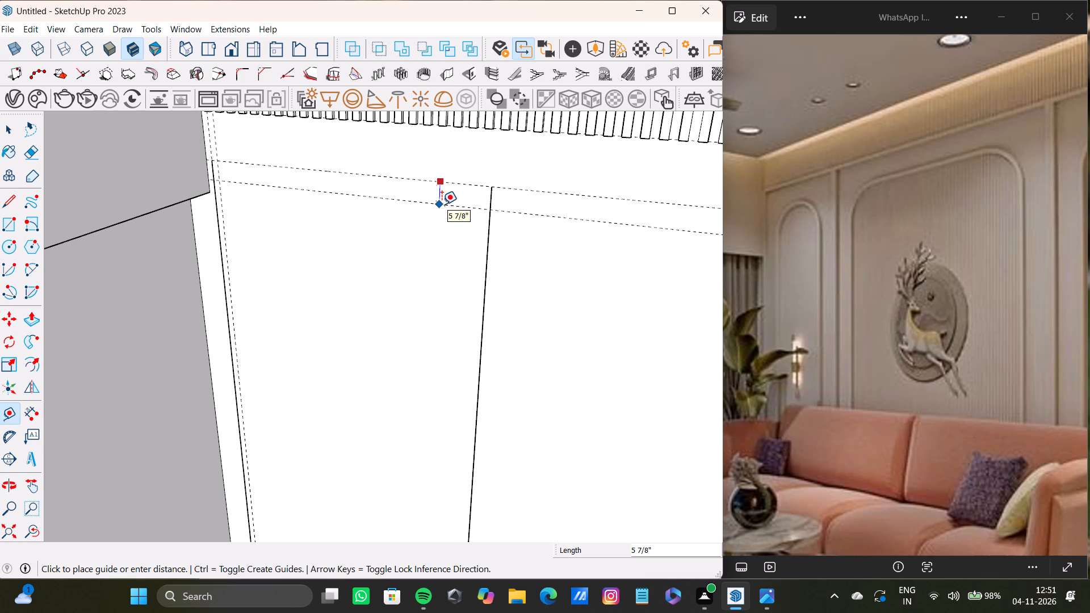
type("2\"")
key("Return")
Place vertical guides 2" to either side of the second panel line from the room corner.
left_click(487, 270)
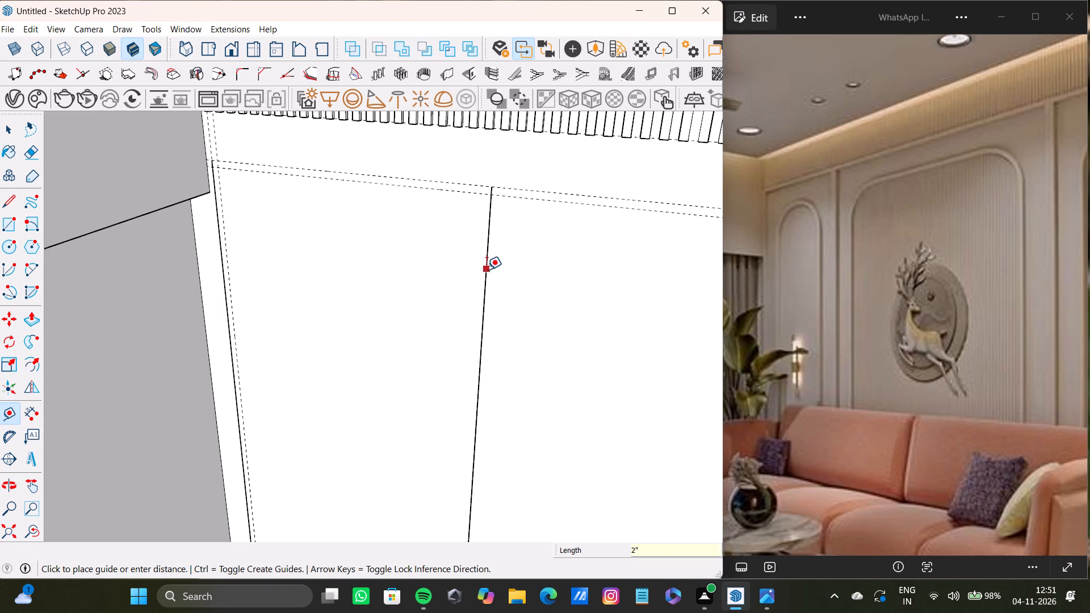
type("2\"")
key("Return")
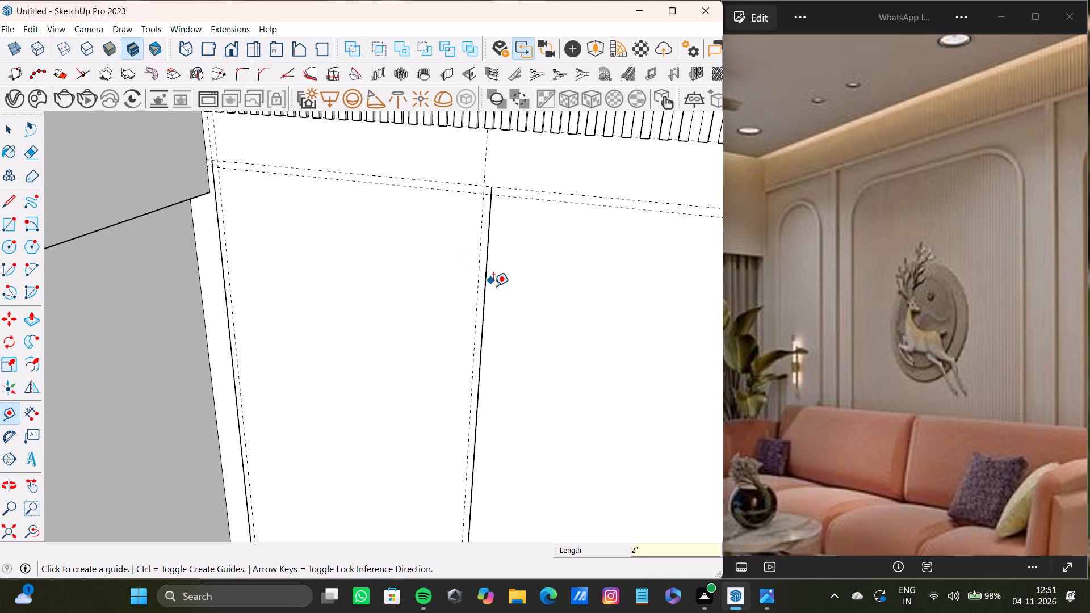
left_click(487, 301)
key("2")
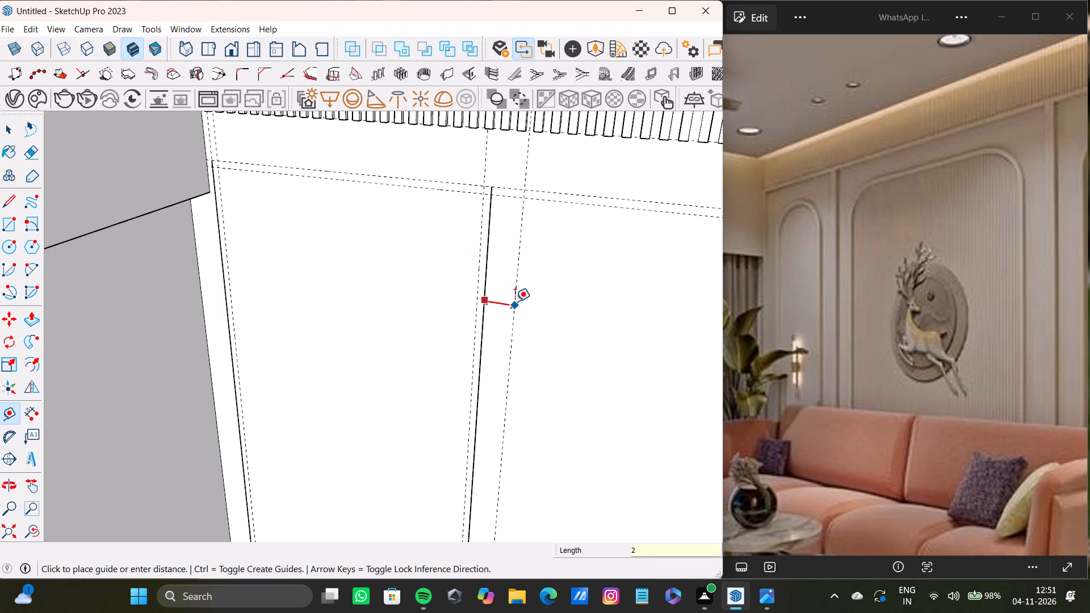
key("shift+quotedbl")
key("Return")
Place vertical guides 2" to either side of the third panel line, at the far edge of the wide panel.
scroll(498, 269, "down", 3)
middle_click_drag(497, 261, 175, 233, "shift")
scroll(480, 259, "down", 3)
scroll(526, 266, "down", 3)
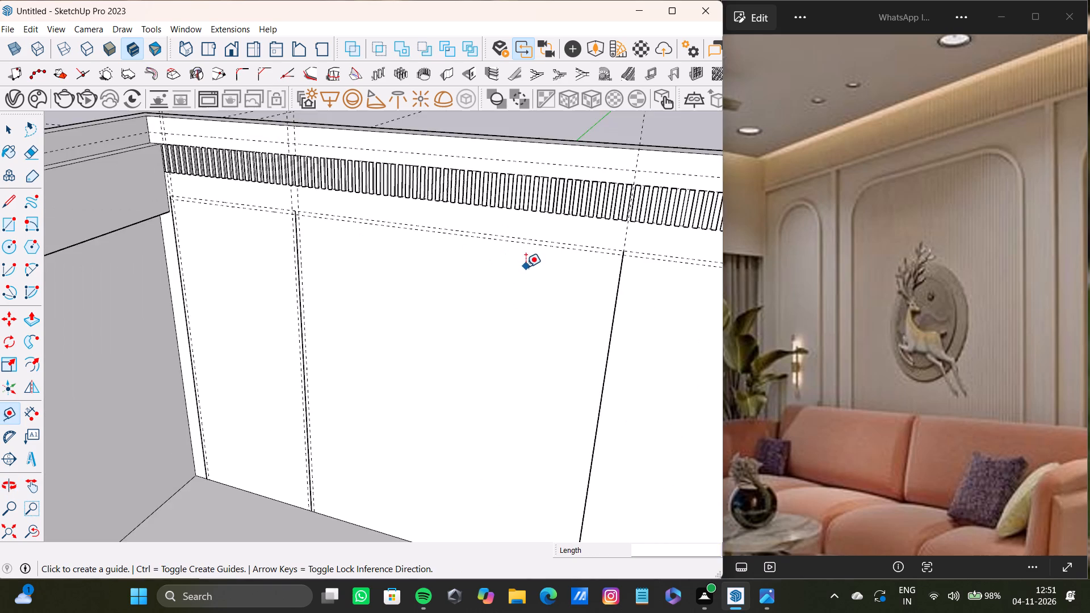
middle_click_drag(530, 272, 473, 271)
scroll(548, 286, "up", 3)
left_click(564, 293)
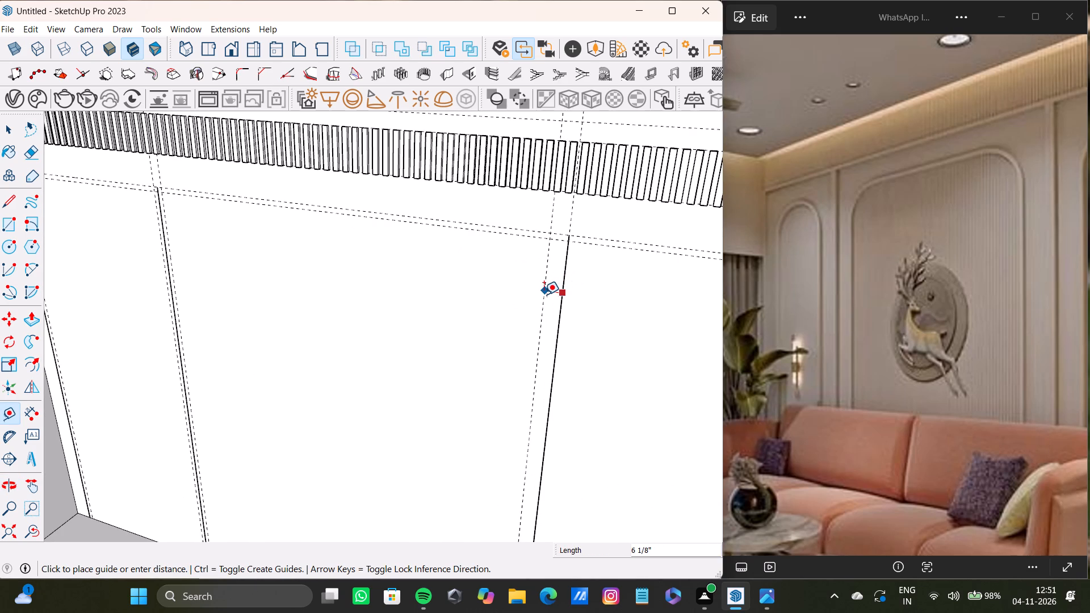
type("2\"")
key("Return")
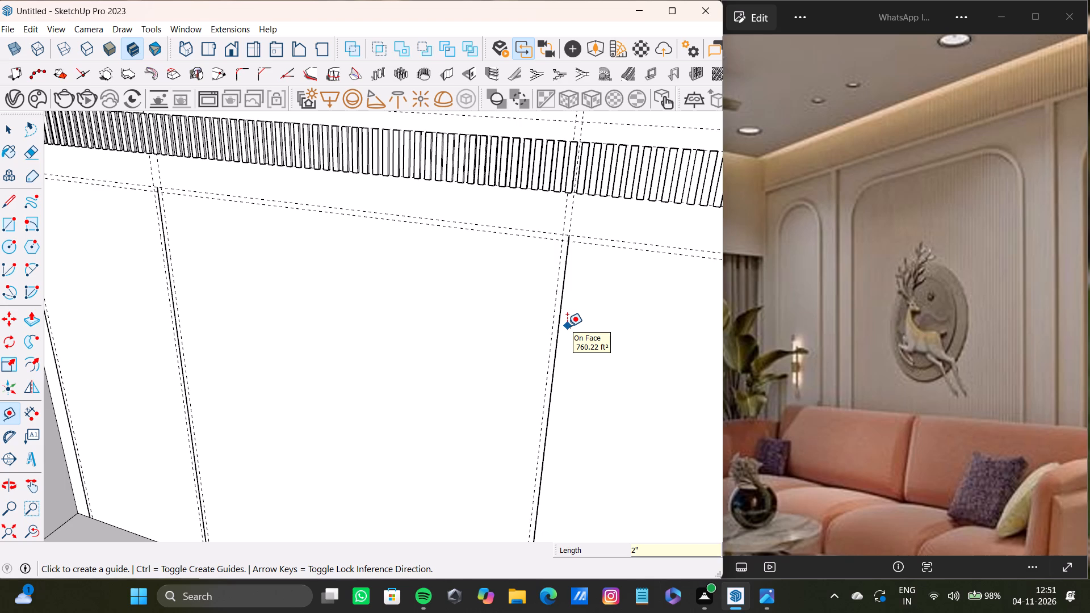
scroll(568, 326, "up", 5)
left_click(553, 335)
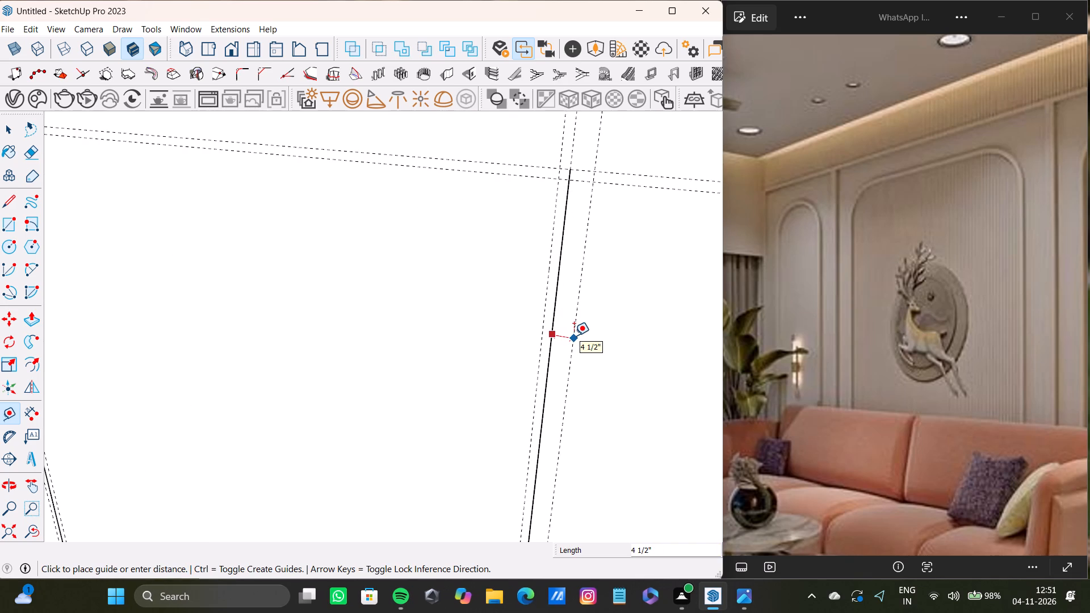
type("2\"")
key("Return")
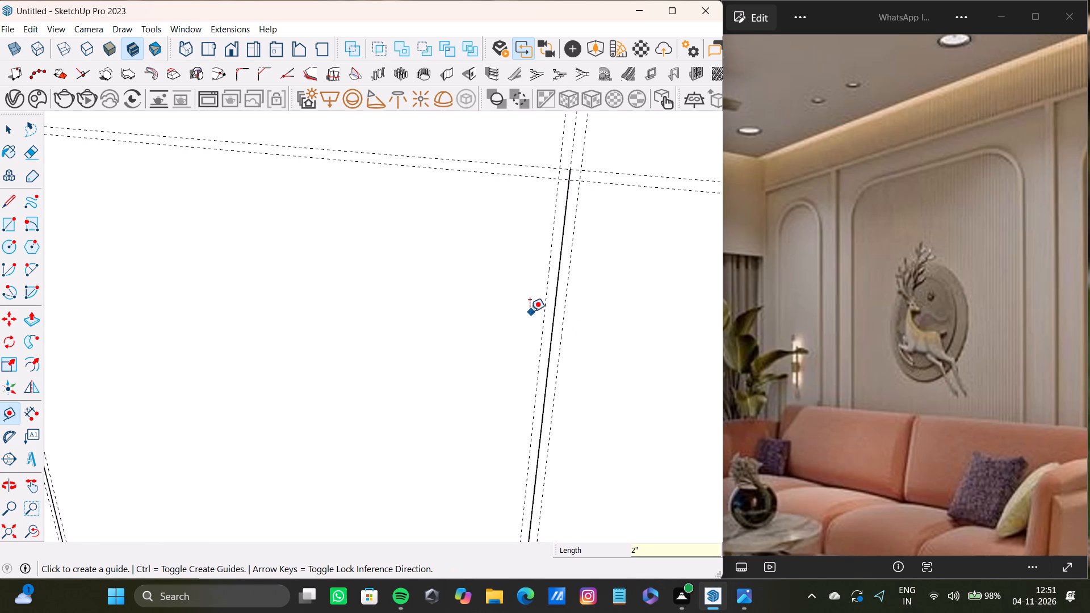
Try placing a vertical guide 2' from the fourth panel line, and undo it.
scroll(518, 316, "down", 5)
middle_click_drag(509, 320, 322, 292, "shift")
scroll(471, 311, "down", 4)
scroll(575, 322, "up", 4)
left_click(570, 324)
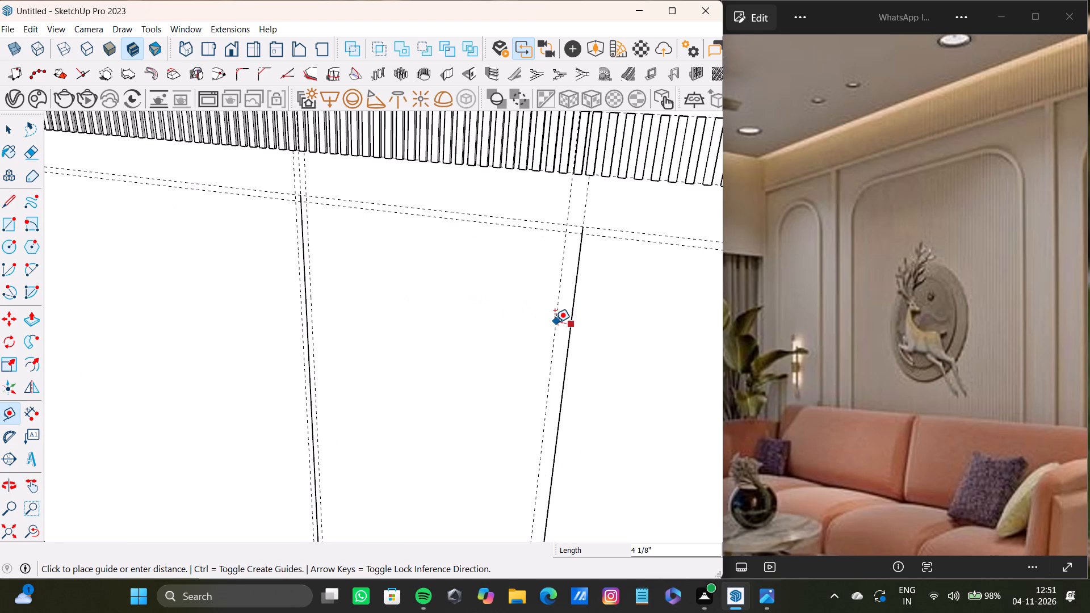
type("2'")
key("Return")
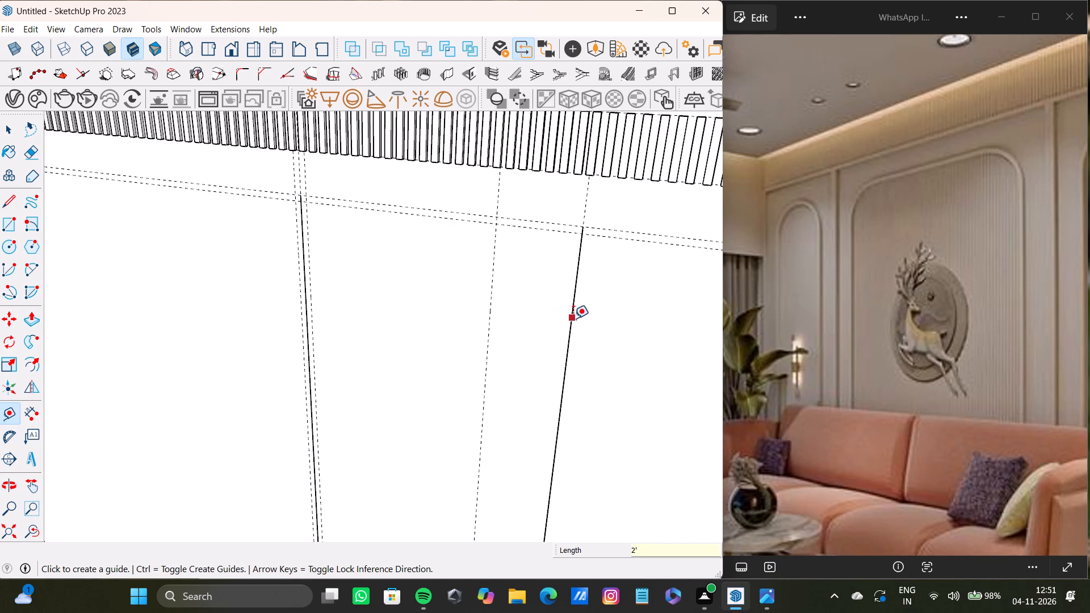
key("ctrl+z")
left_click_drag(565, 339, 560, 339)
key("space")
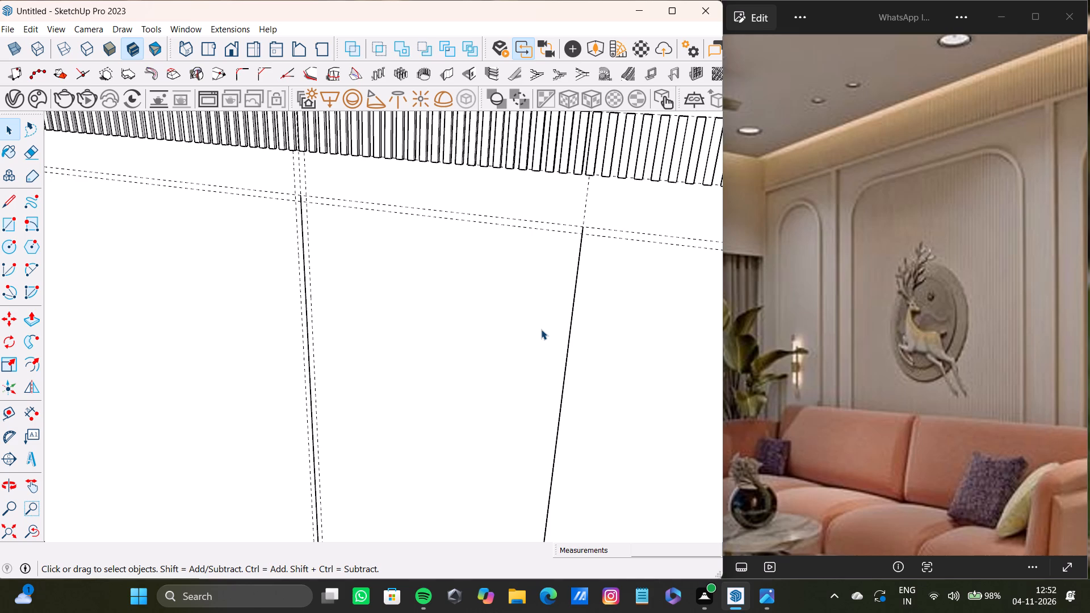
Place vertical guides 2" to either side of the fourth panel line, the last before the wall's far end.
key("t")
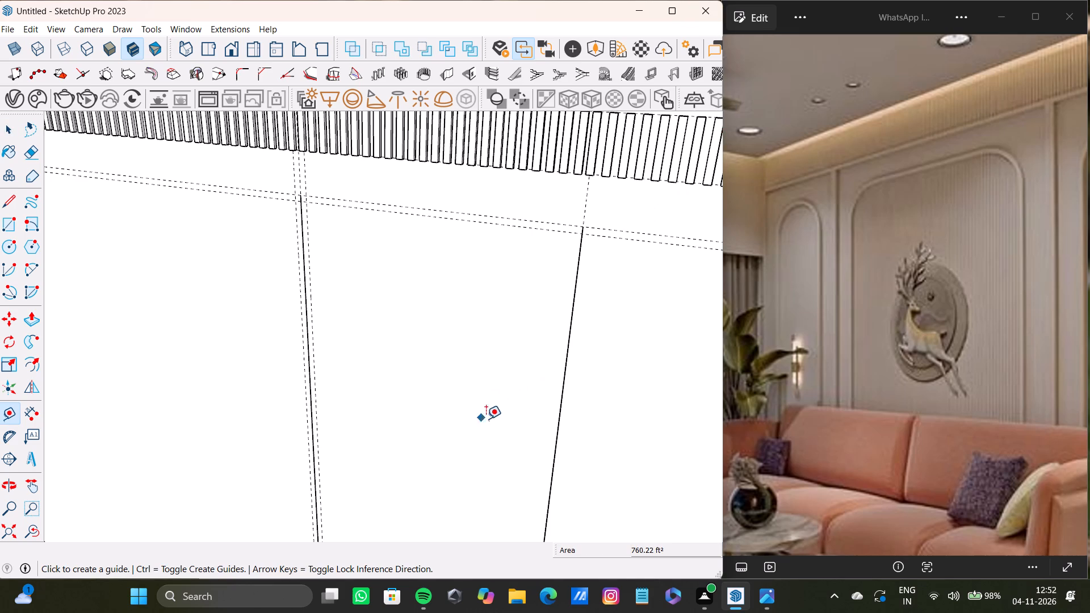
scroll(533, 425, "up", 6)
left_click(576, 424)
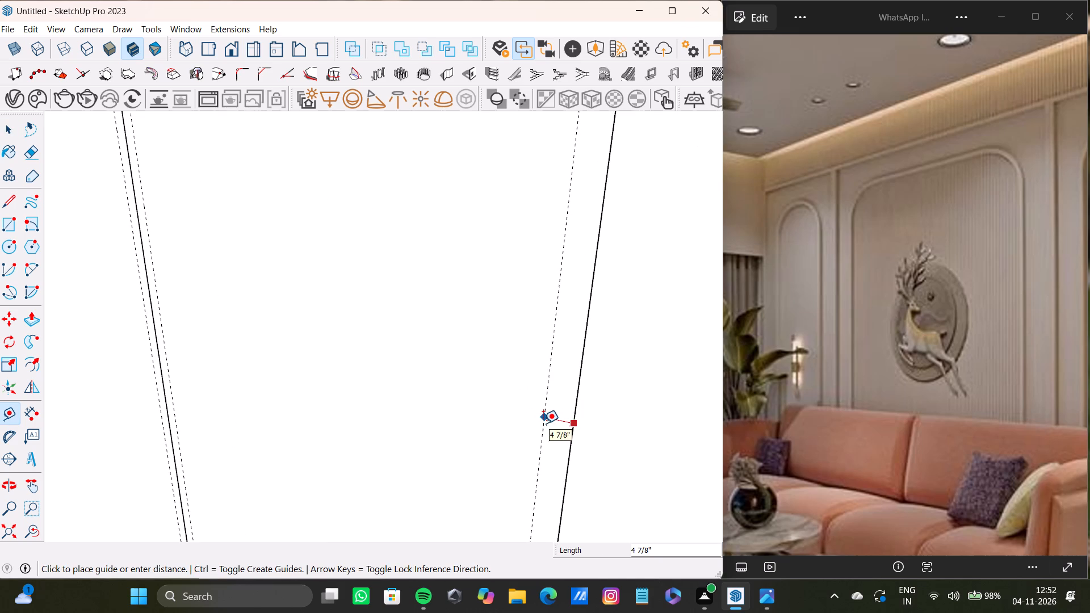
type("2\"")
key("Return")
left_click_drag(573, 426, 581, 426)
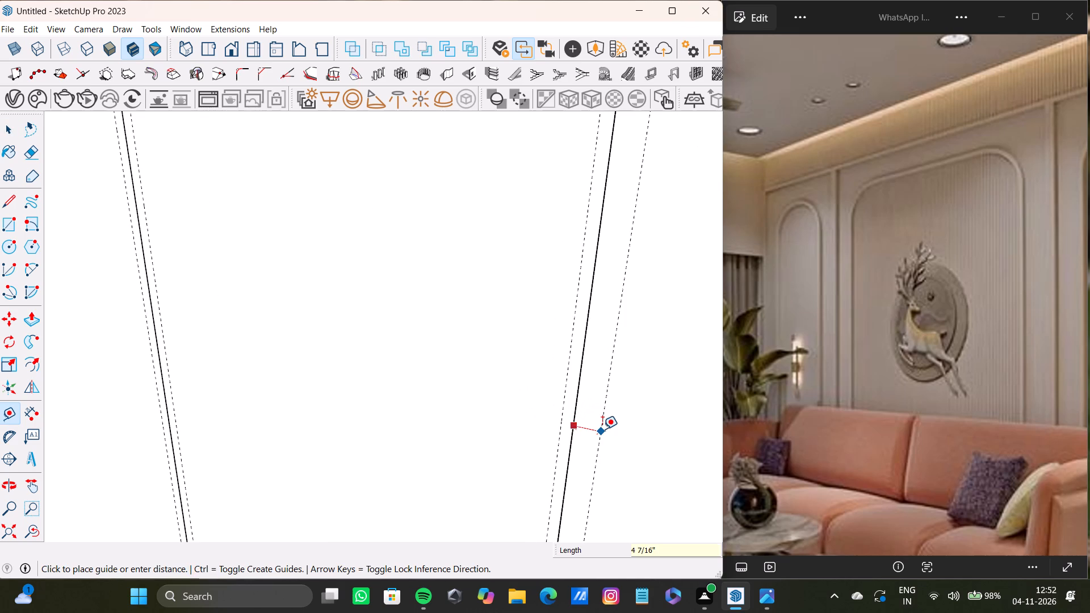
type("2\"")
key("Return")
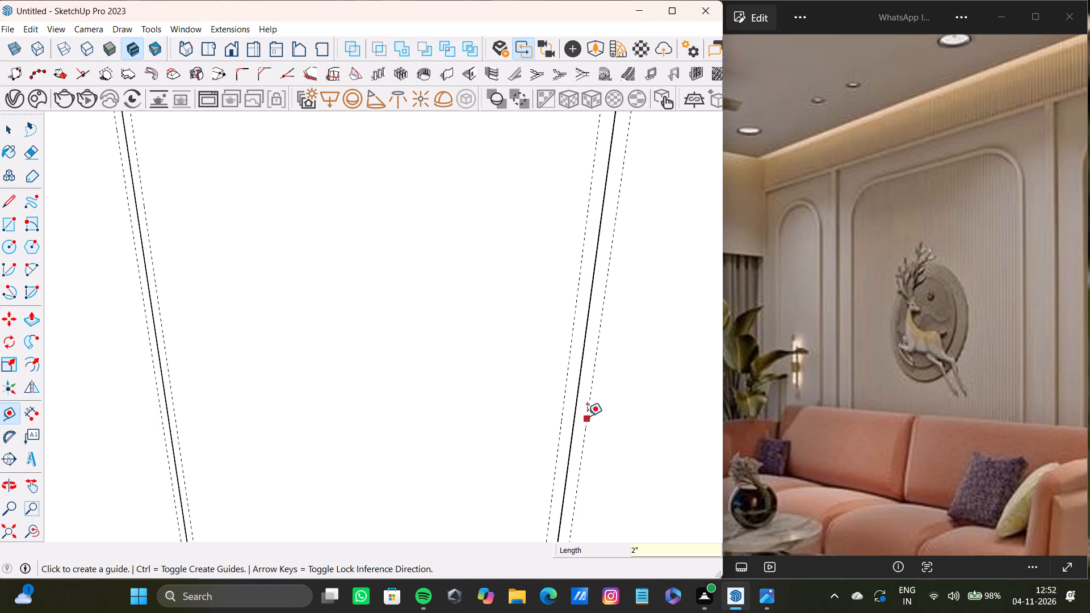
Examine the guides around the panel lines along the whole long wall, from its far end back to the room corner.
scroll(430, 301, "down", 12)
middle_click_drag(435, 297, 325, 266, "shift")
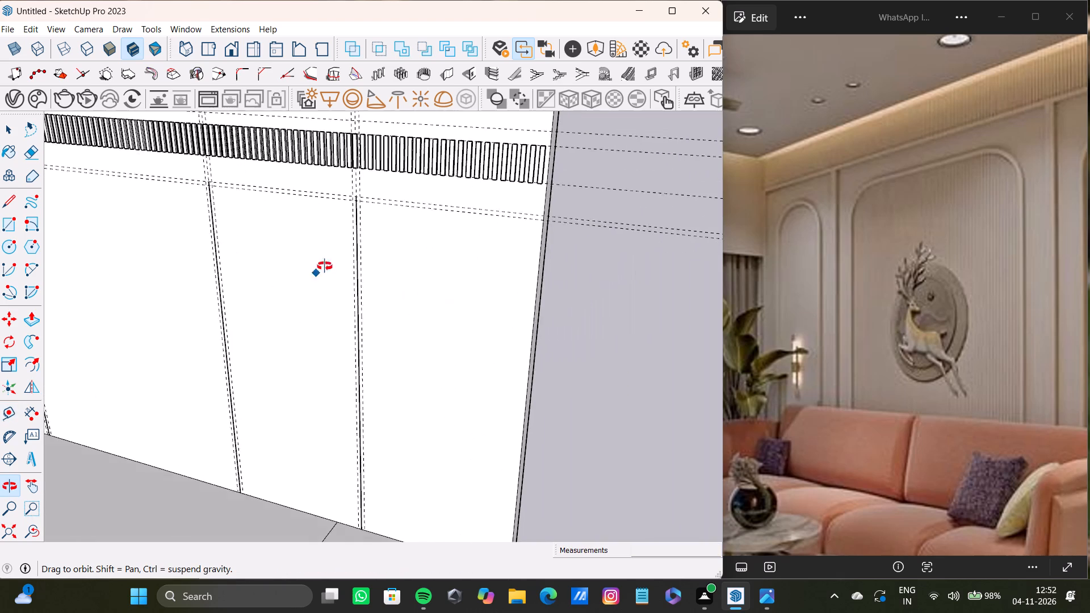
middle_click_drag(325, 266, 387, 259, "shift")
scroll(503, 265, "up", 7)
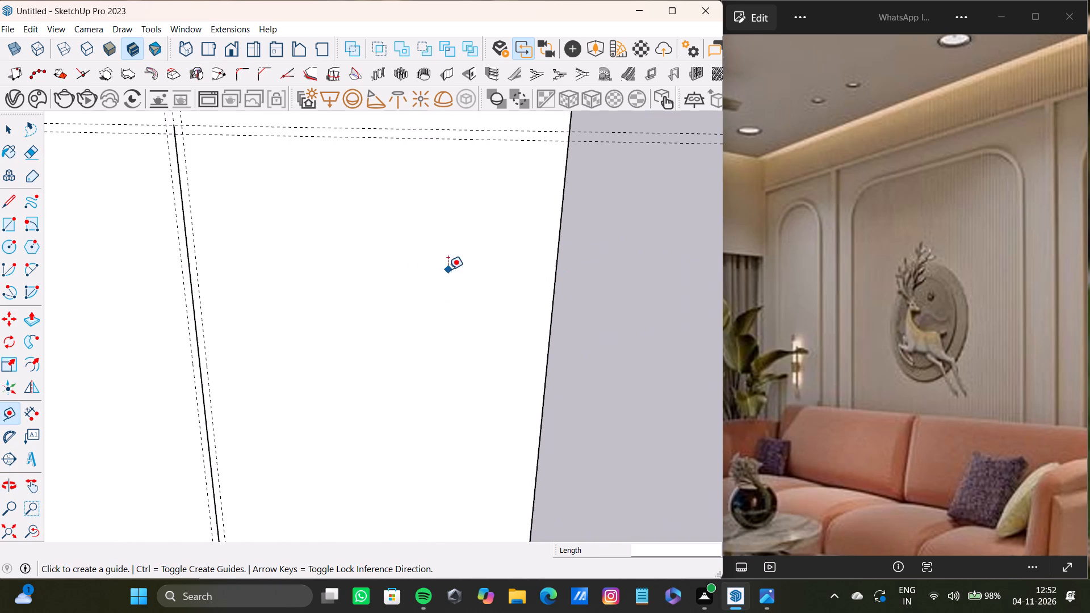
scroll(448, 270, "down", 8)
middle_click_drag(438, 262, 593, 182, "shift")
scroll(455, 254, "down", 4)
middle_click_drag(443, 270, 614, 292, "shift")
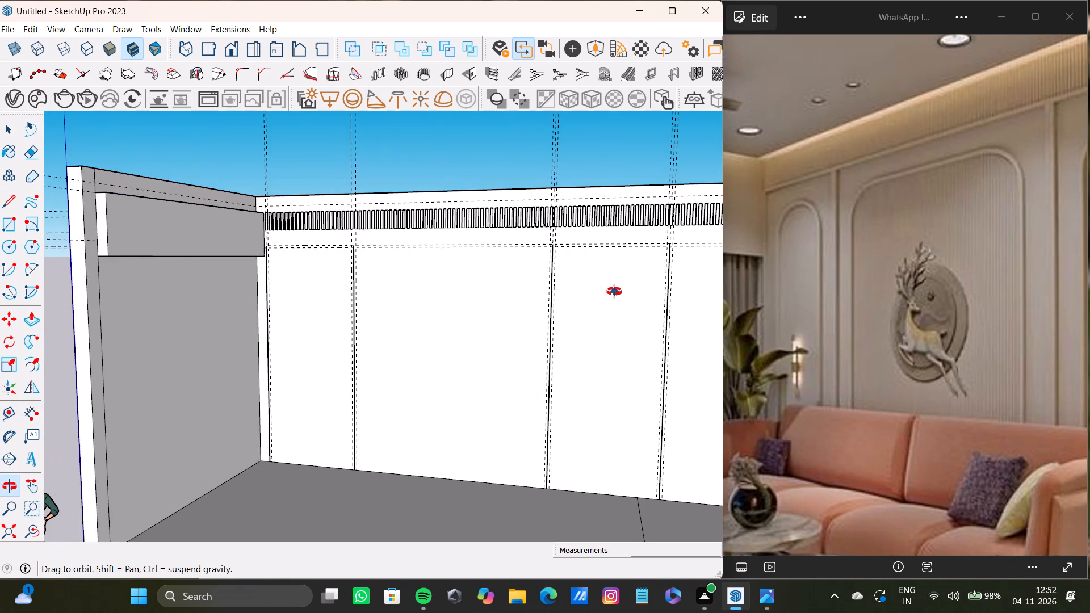
middle_click_drag(614, 292, 614, 308, "shift")
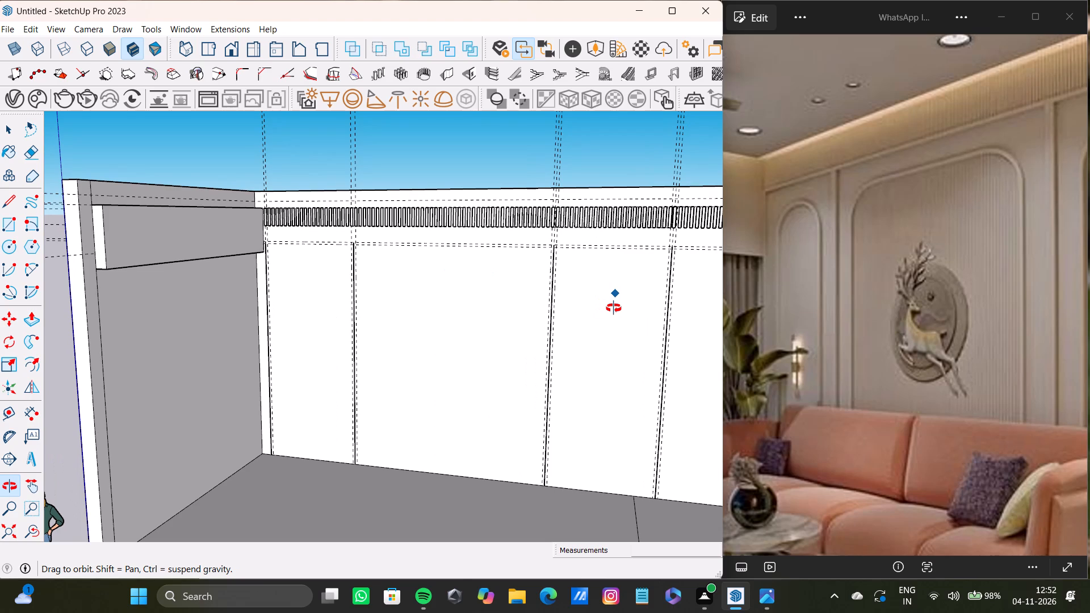
middle_click_drag(614, 308, 622, 308, "shift")
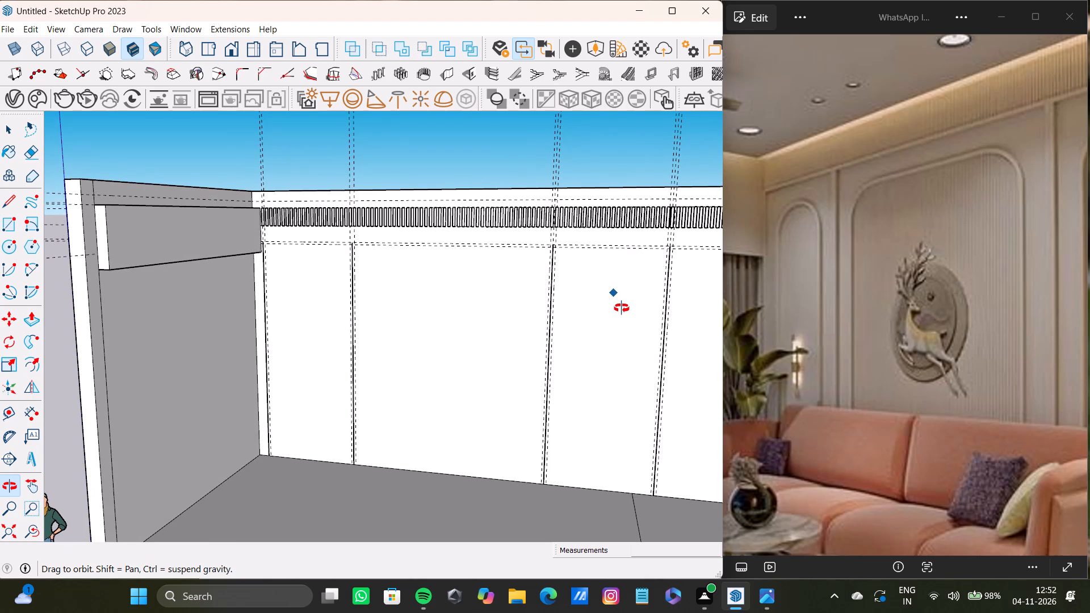
middle_click_drag(622, 308, 621, 309, "shift")
Draw a 2" wide rectangle from the top of the first panel line down to the floor, up to its inner guide.
scroll(211, 212, "up", 20)
scroll(211, 212, "up", 1)
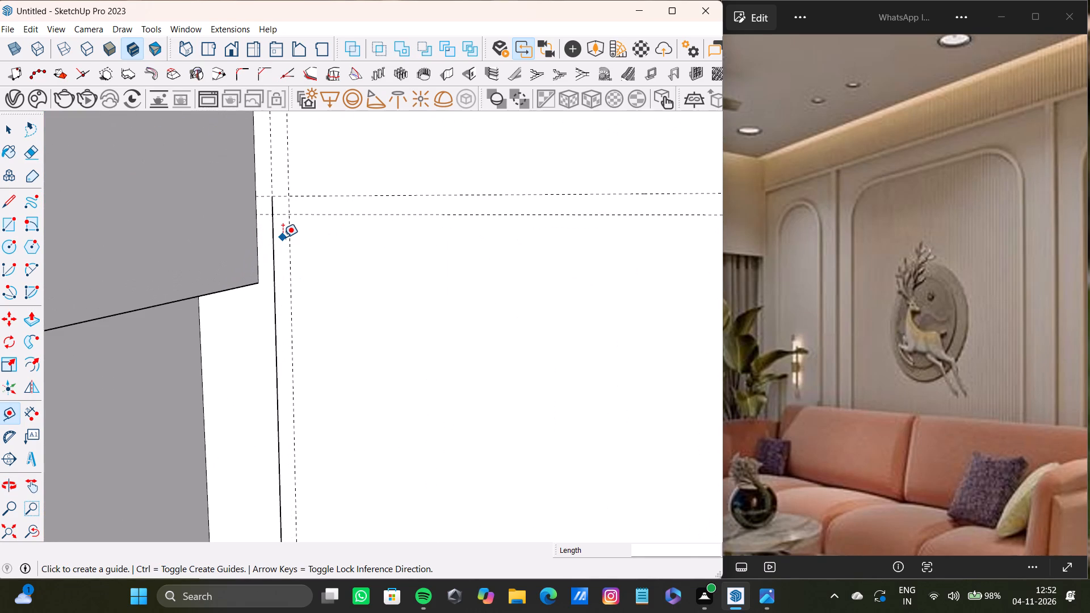
key("r")
scroll(280, 212, "up", 4)
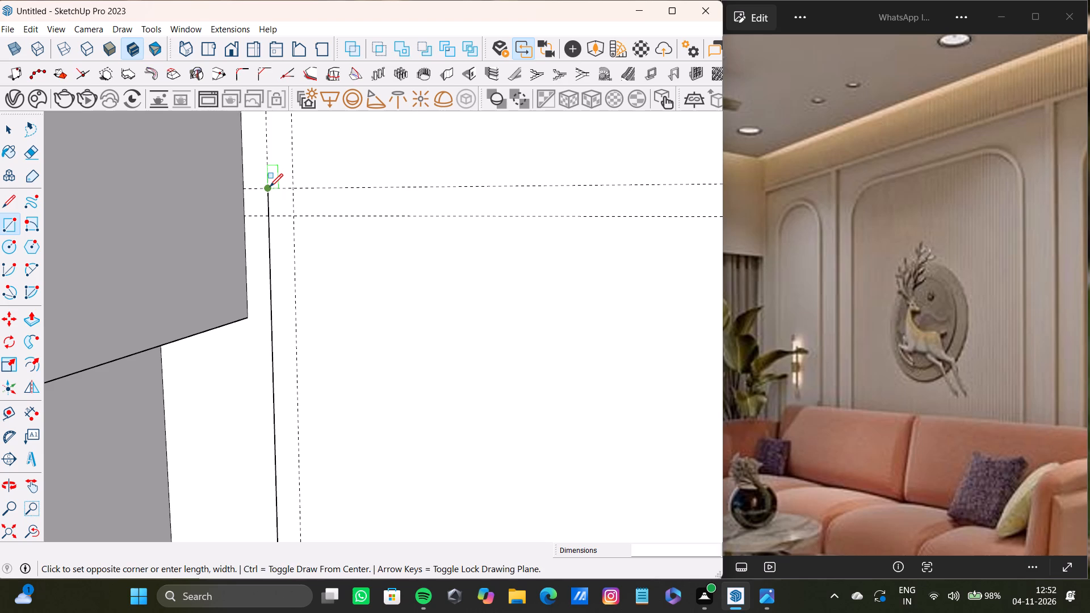
scroll(309, 297, "down", 4)
middle_click_drag(308, 325, 275, 229, "shift")
scroll(278, 232, "down", 3)
middle_click_drag(284, 331, 284, 265)
scroll(282, 263, "down", 2)
middle_click_drag(259, 372, 291, 224)
middle_click_drag(311, 330, 307, 212)
scroll(328, 333, "down", 1)
middle_click_drag(325, 354, 315, 225)
middle_click_drag(331, 363, 328, 140)
scroll(326, 272, "down", 1)
middle_click_drag(323, 289, 329, 314)
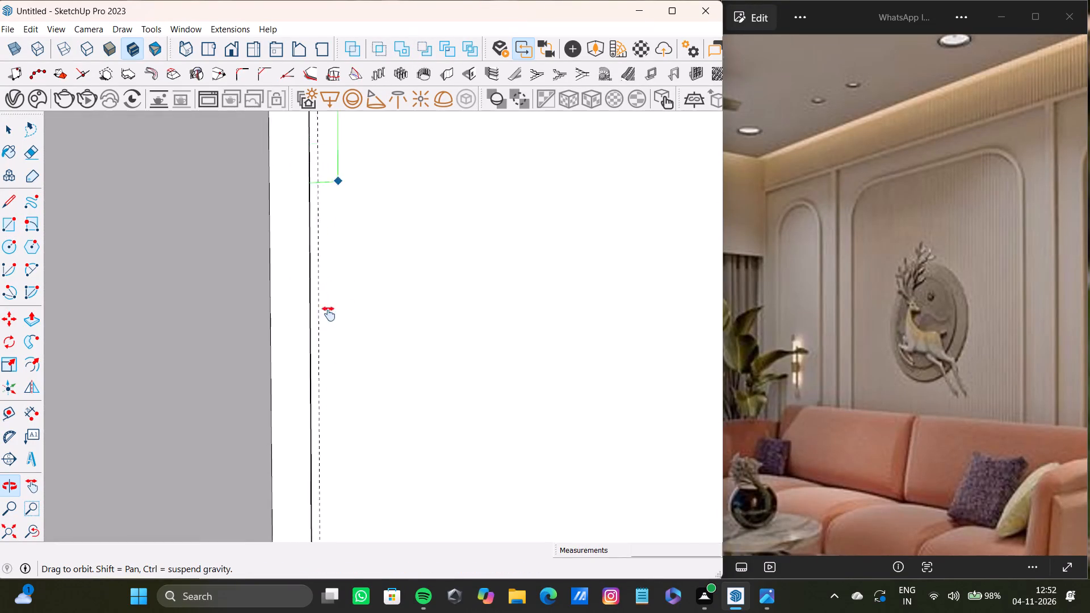
middle_click_drag(329, 314, 346, 282)
scroll(350, 352, "up", 4)
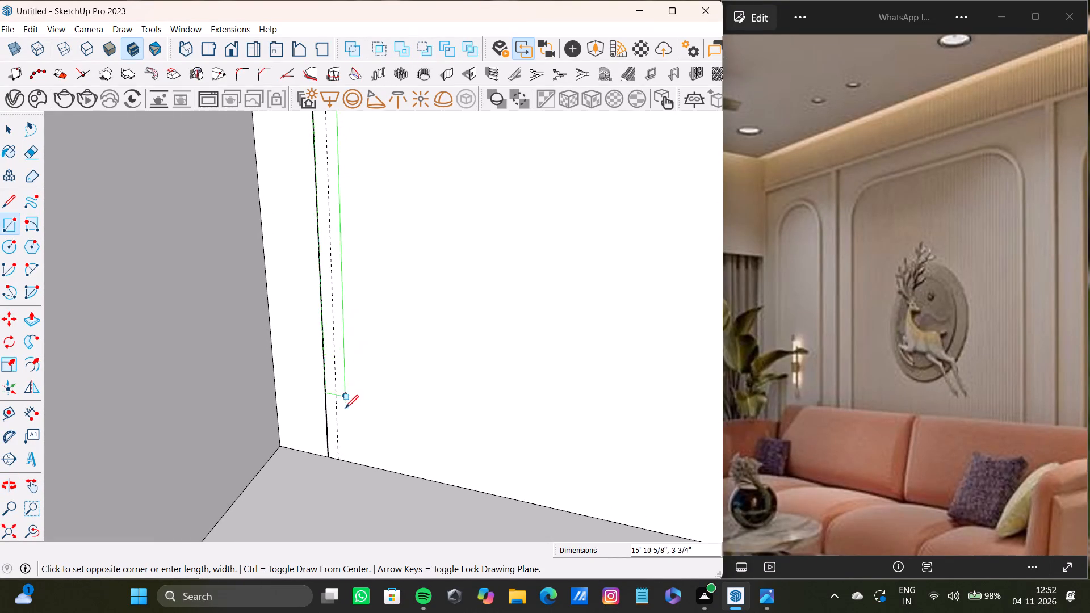
scroll(345, 408, "up", 2)
scroll(323, 457, "up", 4)
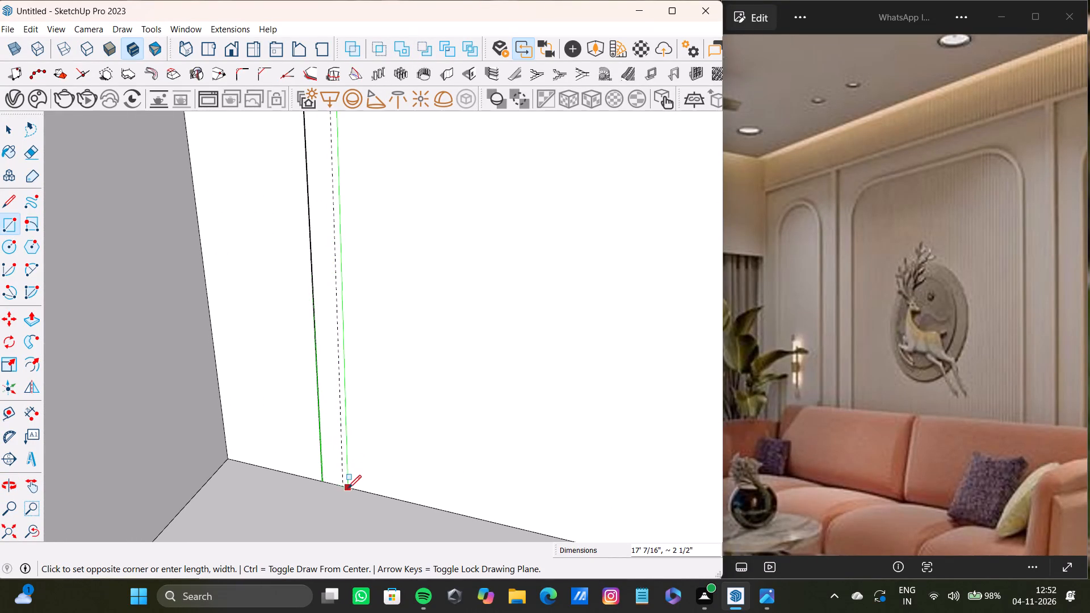
left_click(342, 489)
Draw a 2" high rectangle, about 6' 11 11/16" long, across the first panel's top between the horizontal guides, ending at the second panel line.
scroll(323, 415, "down", 11)
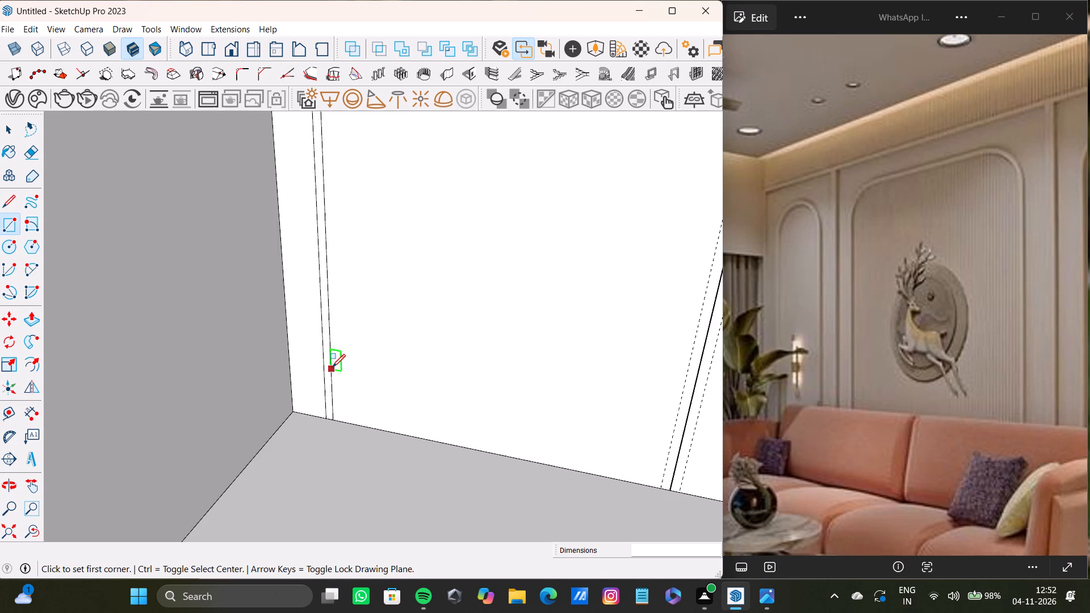
scroll(332, 367, "down", 10)
middle_click_drag(387, 247, 364, 262, "shift")
scroll(363, 262, "down", 4)
middle_click_drag(362, 257, 351, 401, "shift")
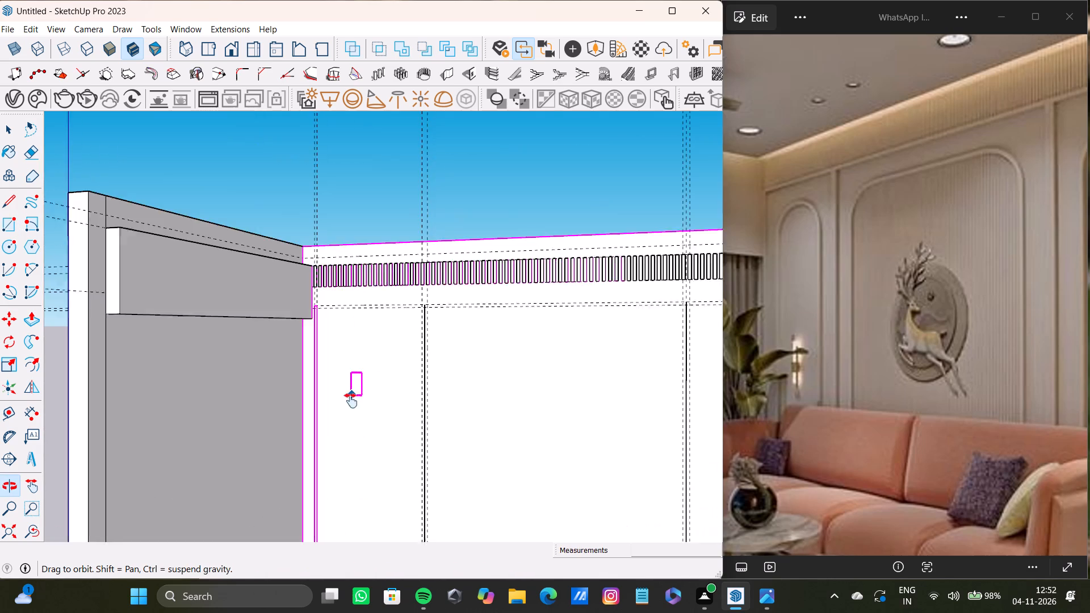
middle_click_drag(351, 401, 337, 396, "shift")
scroll(303, 261, "up", 19)
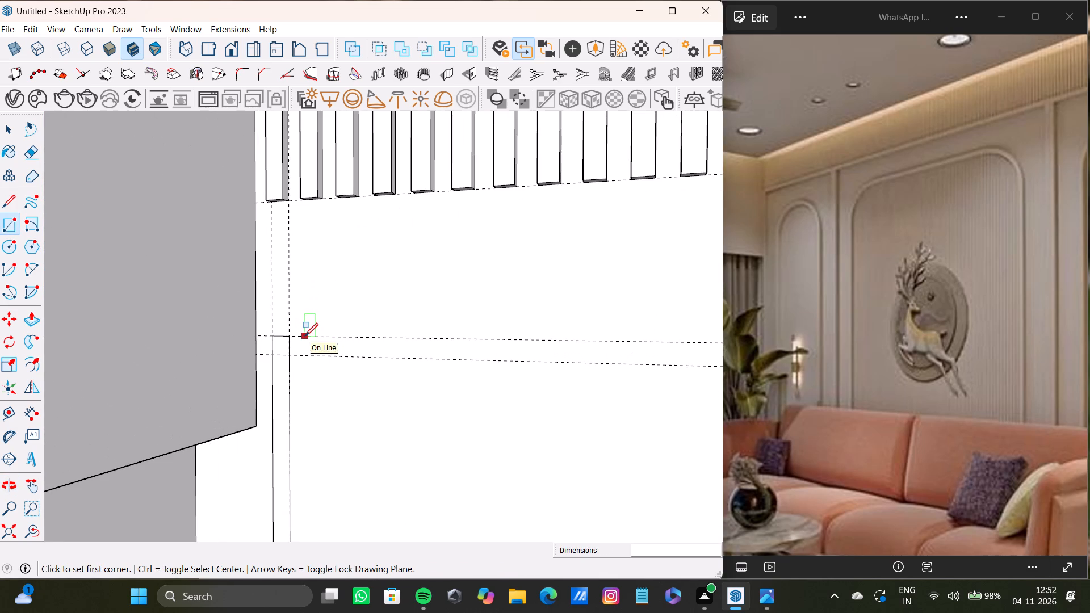
left_click(288, 343)
scroll(353, 372, "down", 5)
middle_click_drag(433, 370, 254, 362, "shift")
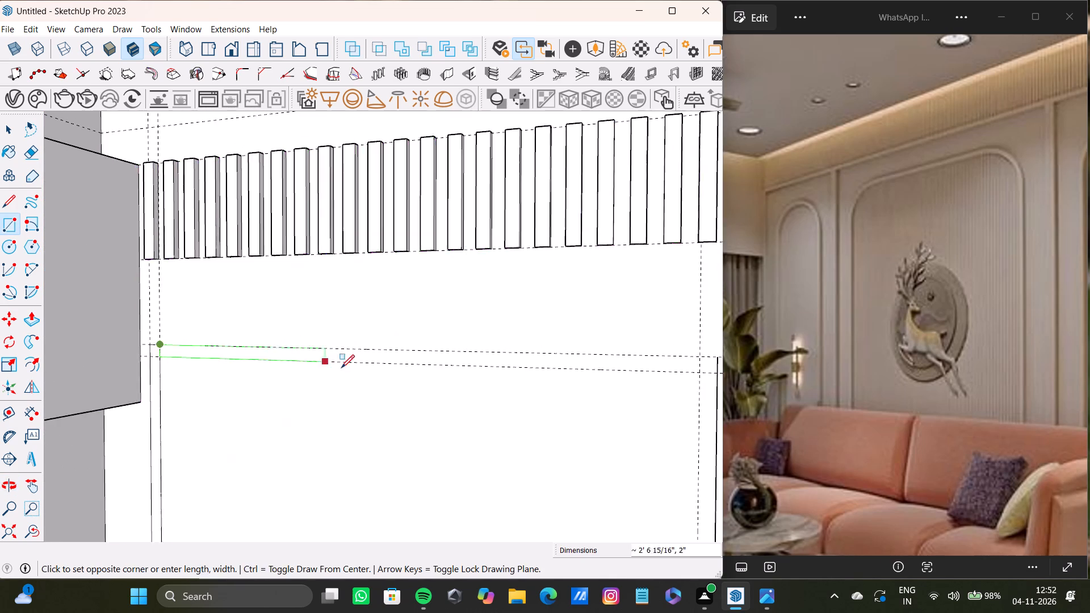
scroll(345, 370, "down", 4)
middle_click_drag(483, 372, 384, 359, "shift")
left_click(492, 360)
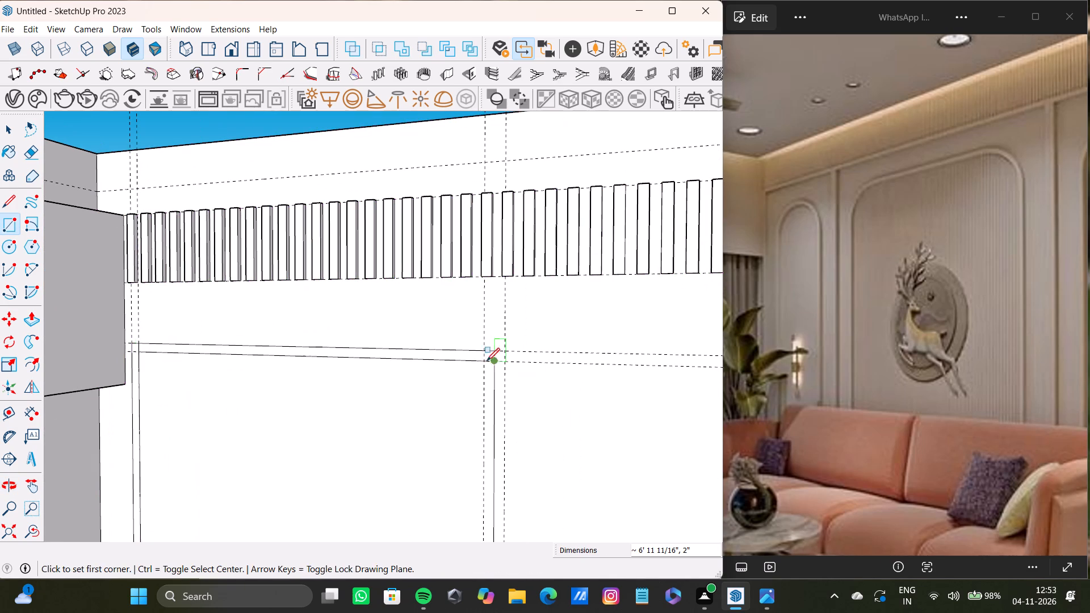
Draw a 2" by 16' 10 7/16" rectangle along the first panel's side of the second panel line, from the top strip to the floor.
scroll(485, 372, "up", 5)
middle_click_drag(485, 372, 471, 250, "shift")
scroll(481, 242, "up", 3)
left_click_drag(462, 225, 467, 232)
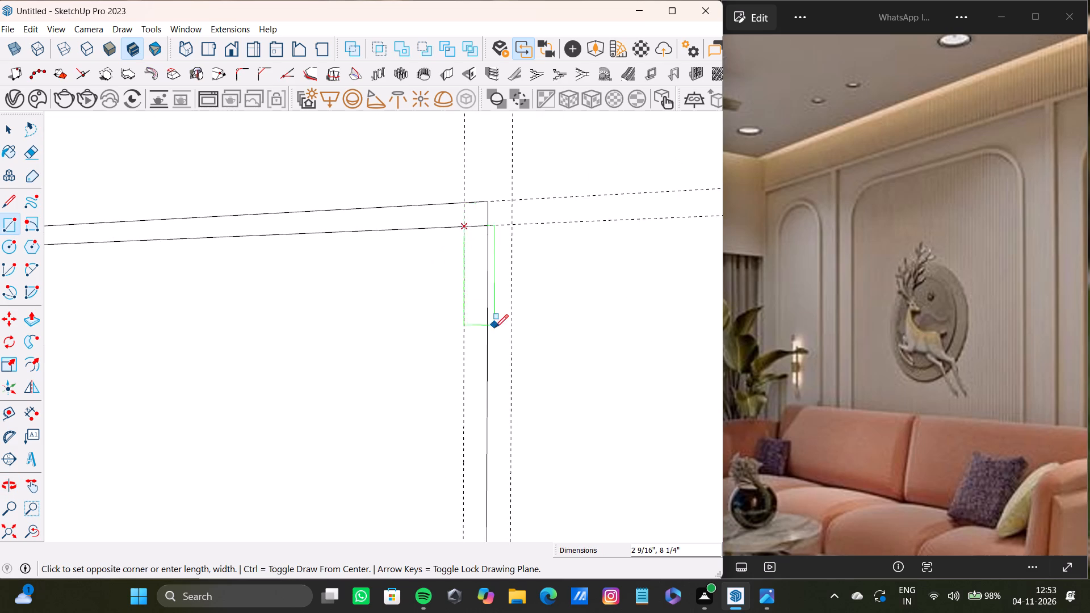
scroll(495, 332, "down", 5)
middle_click_drag(492, 347, 491, 303, "shift")
scroll(489, 319, "down", 2)
middle_click_drag(489, 364, 485, 322, "shift")
middle_click_drag(484, 378, 482, 386)
scroll(484, 389, "down", 1)
middle_click_drag(478, 432, 476, 447)
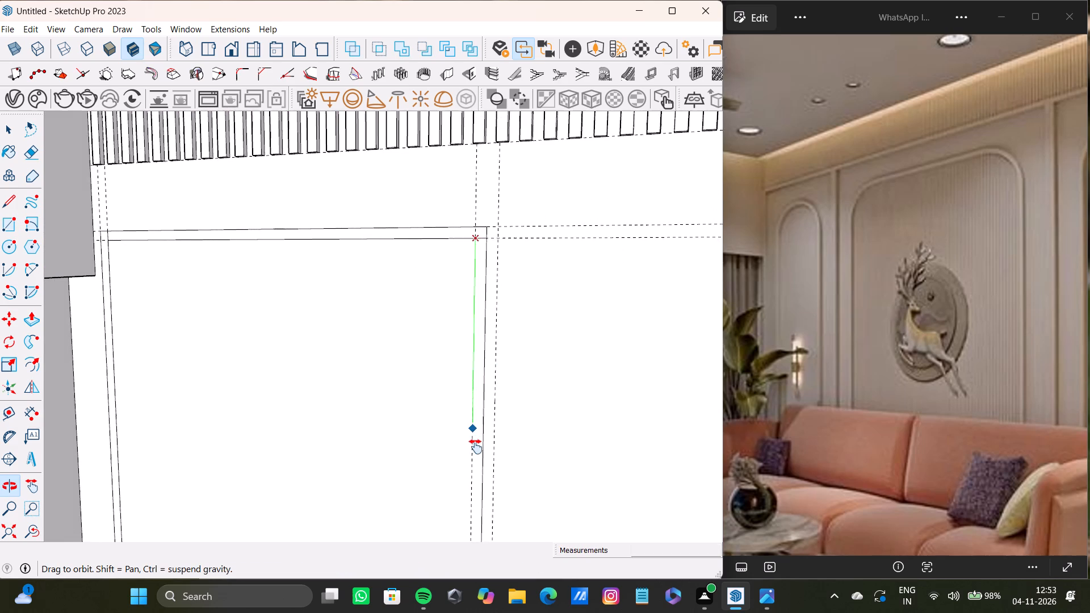
middle_click_drag(476, 447, 460, 179)
scroll(461, 304, "down", 2)
middle_click_drag(445, 354, 457, 143)
middle_click_drag(474, 310, 473, 108)
middle_click_drag(460, 289, 485, 170)
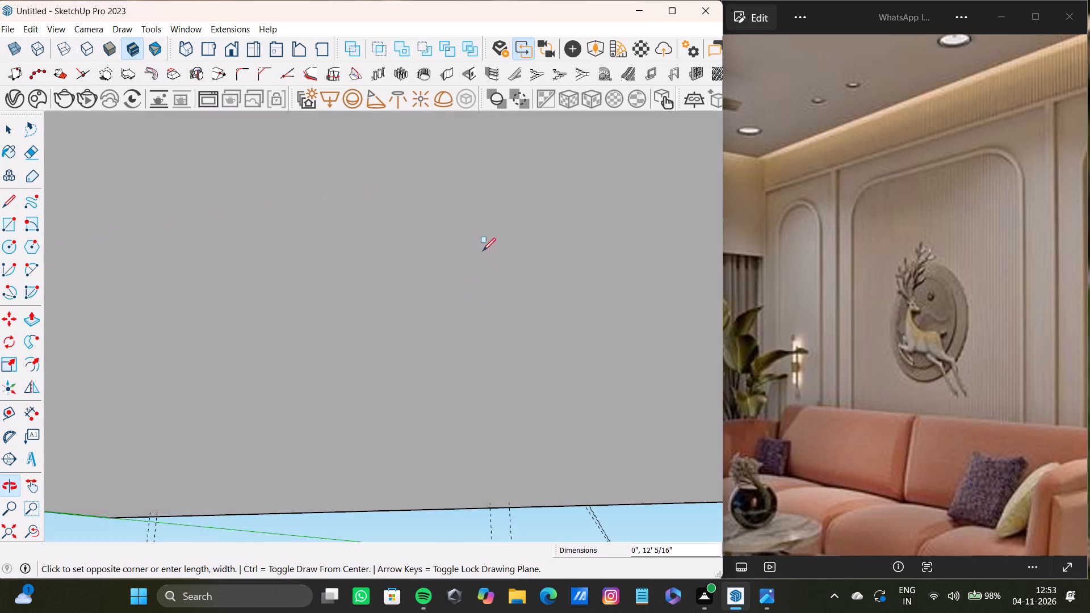
middle_click_drag(477, 288, 480, 279)
left_click(20, 528)
middle_click_drag(436, 398, 420, 475)
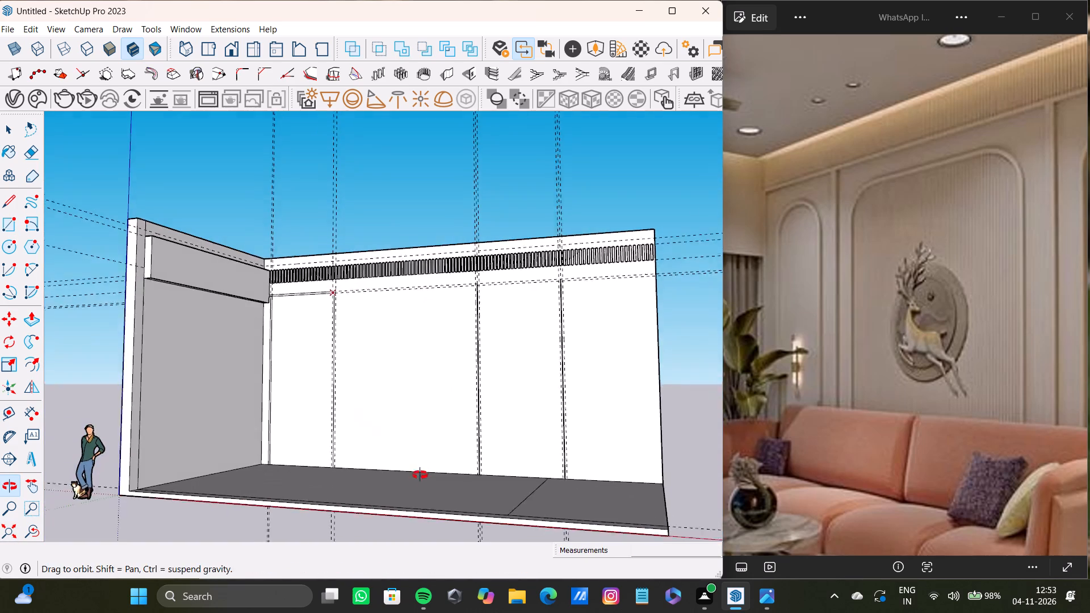
middle_click_drag(420, 475, 418, 477)
scroll(332, 412, "up", 6)
middle_click_drag(326, 471, 339, 398)
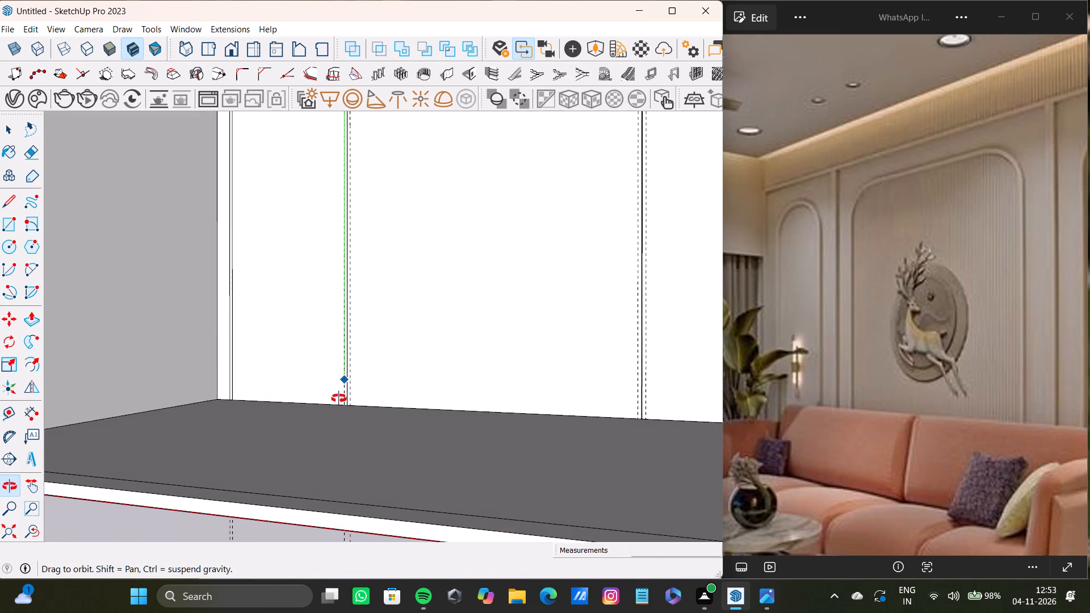
middle_click_drag(339, 398, 337, 383)
scroll(347, 375, "up", 5)
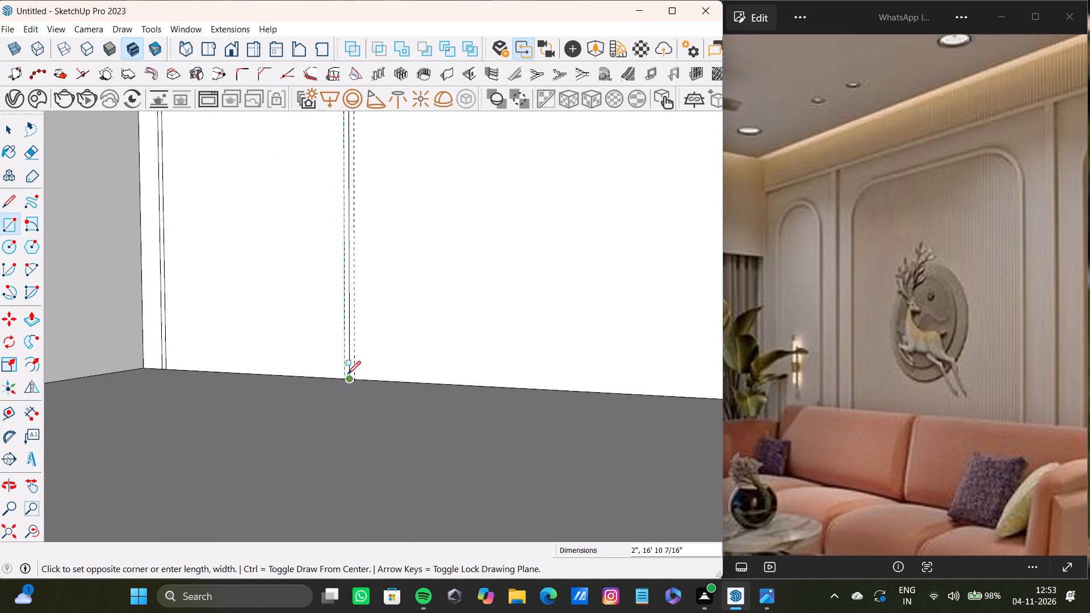
scroll(347, 374, "up", 8)
left_click(343, 383)
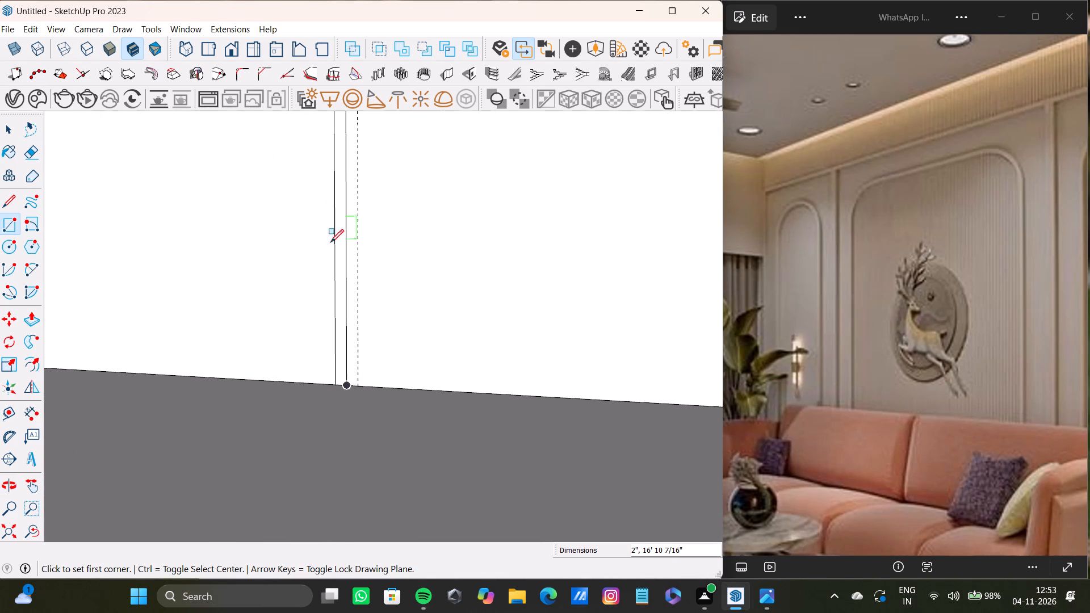
Draw a matching 2" by 16' 10 7/16" rectangle on the other side of the second panel line, down to the floor at its guide.
scroll(328, 242, "down", 7)
middle_click_drag(317, 203, 335, 426, "shift")
scroll(270, 275, "down", 8)
middle_click_drag(307, 260, 330, 400, "shift")
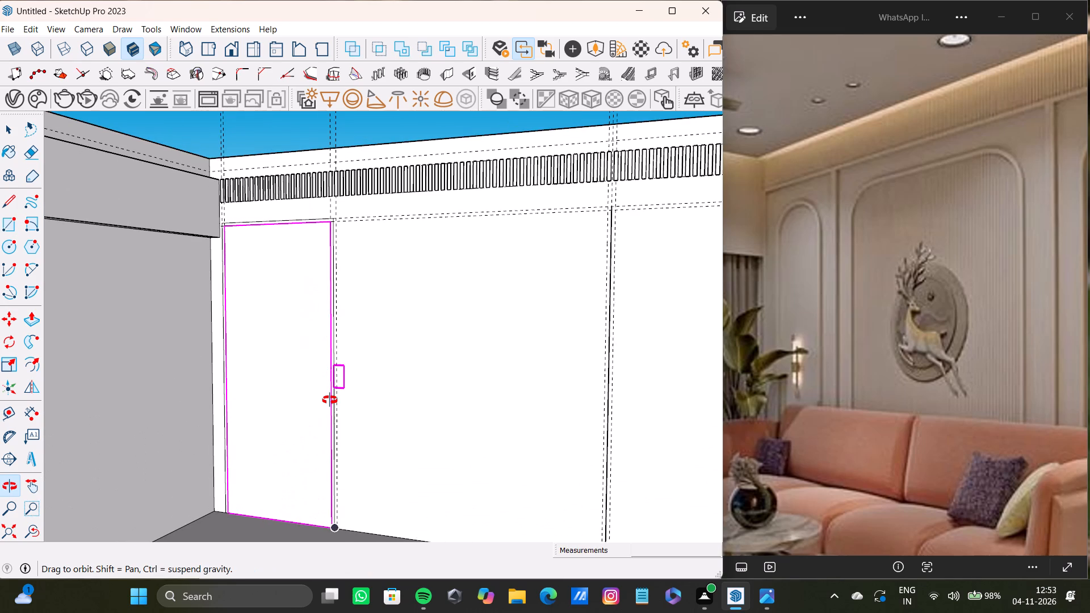
middle_click_drag(330, 400, 330, 401, "shift")
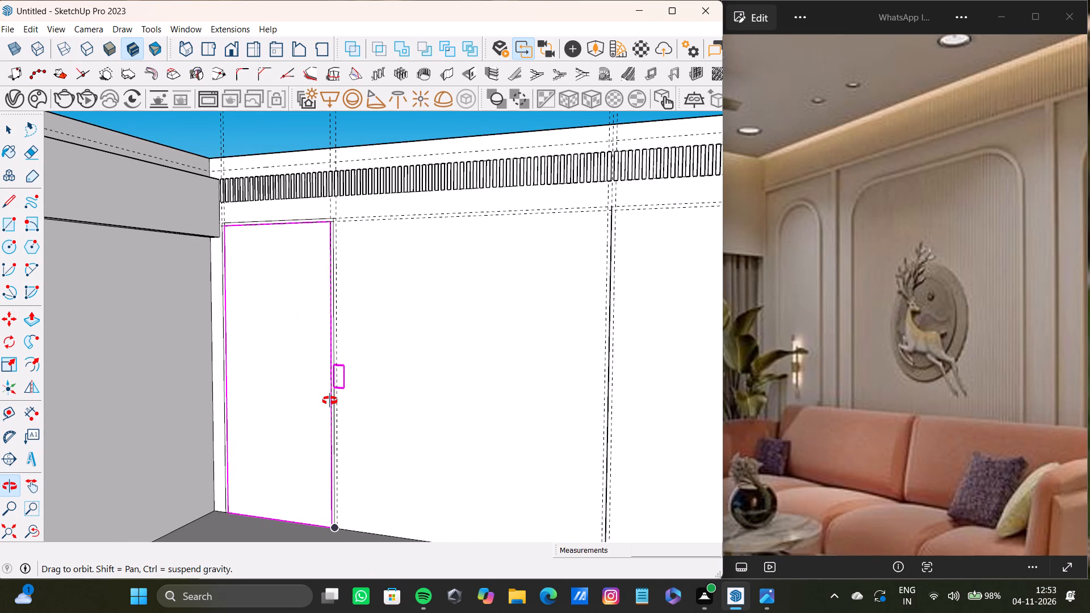
middle_click_drag(330, 401, 334, 400, "shift")
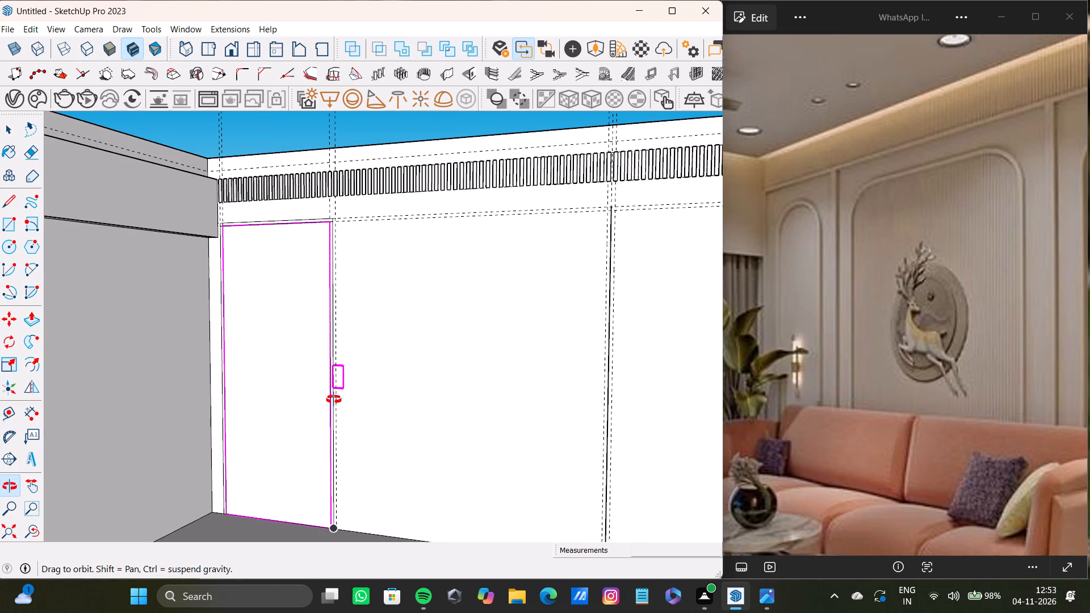
middle_click_drag(334, 400, 334, 400, "shift")
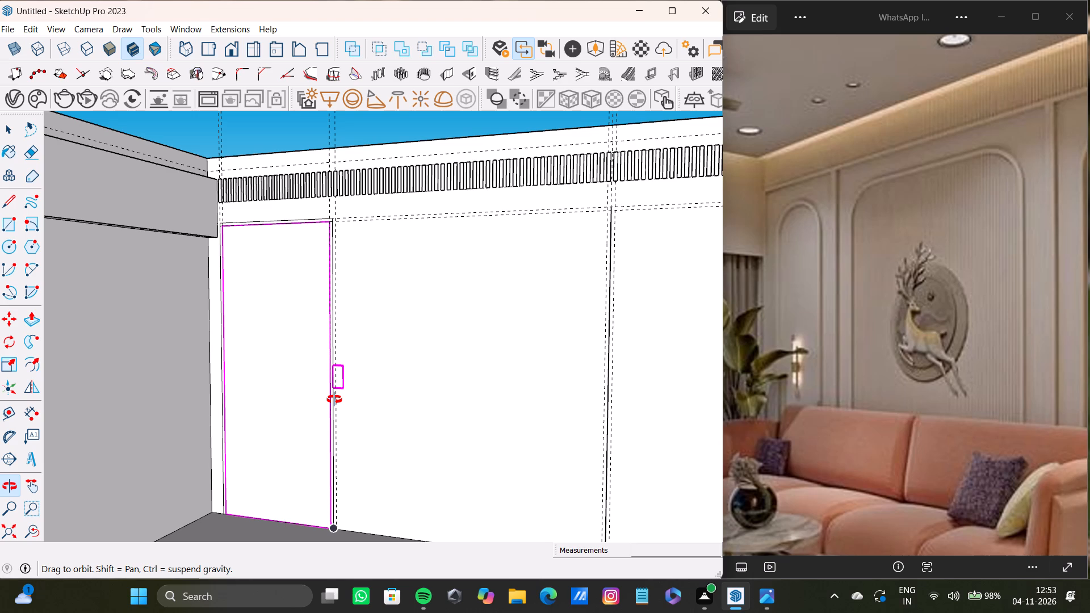
middle_click_drag(334, 400, 346, 416, "shift")
scroll(375, 295, "up", 17)
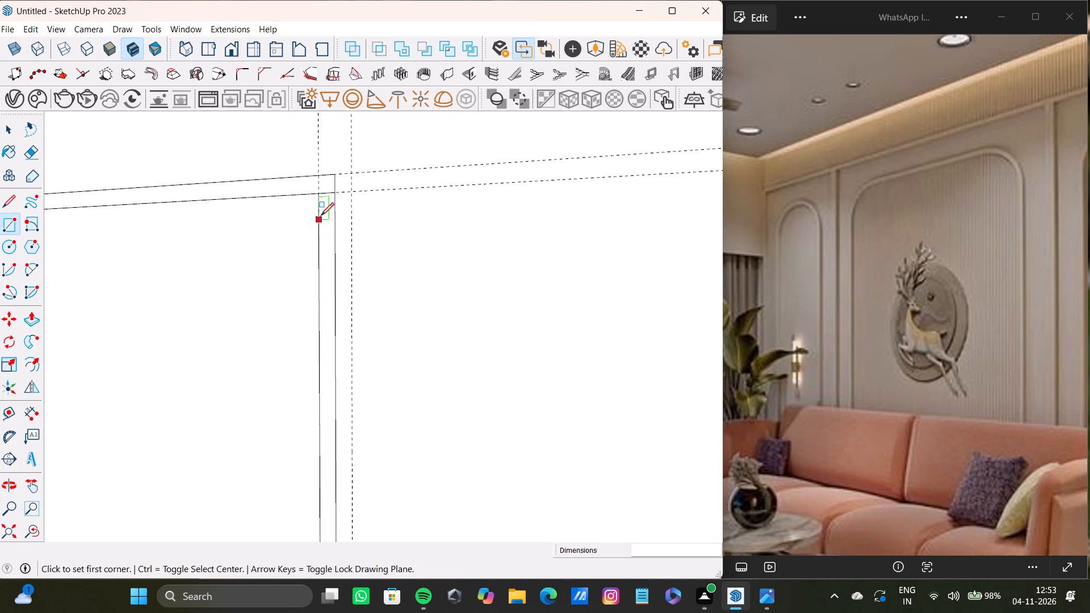
left_click(336, 194)
scroll(392, 312, "down", 5)
middle_click(369, 364, "shift")
scroll(371, 385, "down", 4)
middle_click_drag(371, 461, 356, 316)
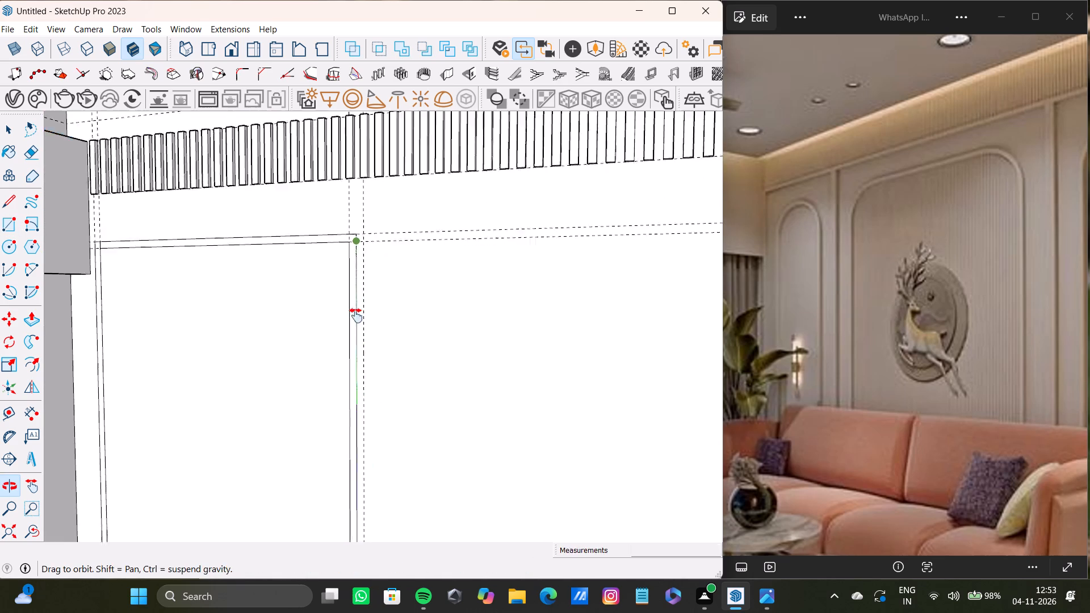
middle_click_drag(356, 316, 336, 223)
scroll(326, 344, "down", 1)
middle_click_drag(324, 356, 362, 213)
middle_click_drag(374, 352, 365, 222)
middle_click_drag(388, 367, 376, 251)
scroll(395, 235, "down", 1, "shift")
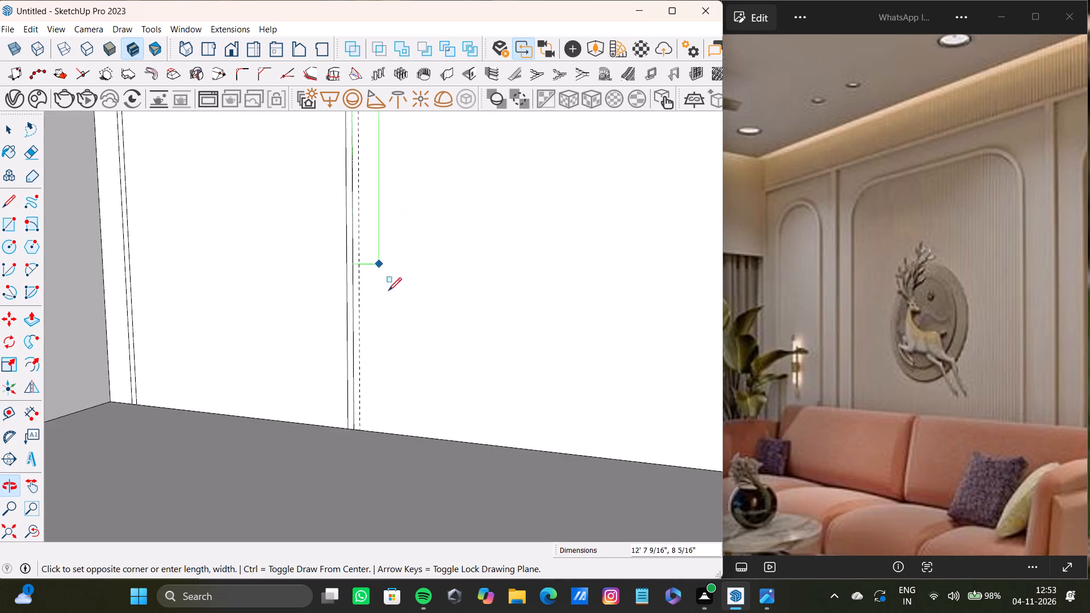
scroll(390, 334, "up", 4)
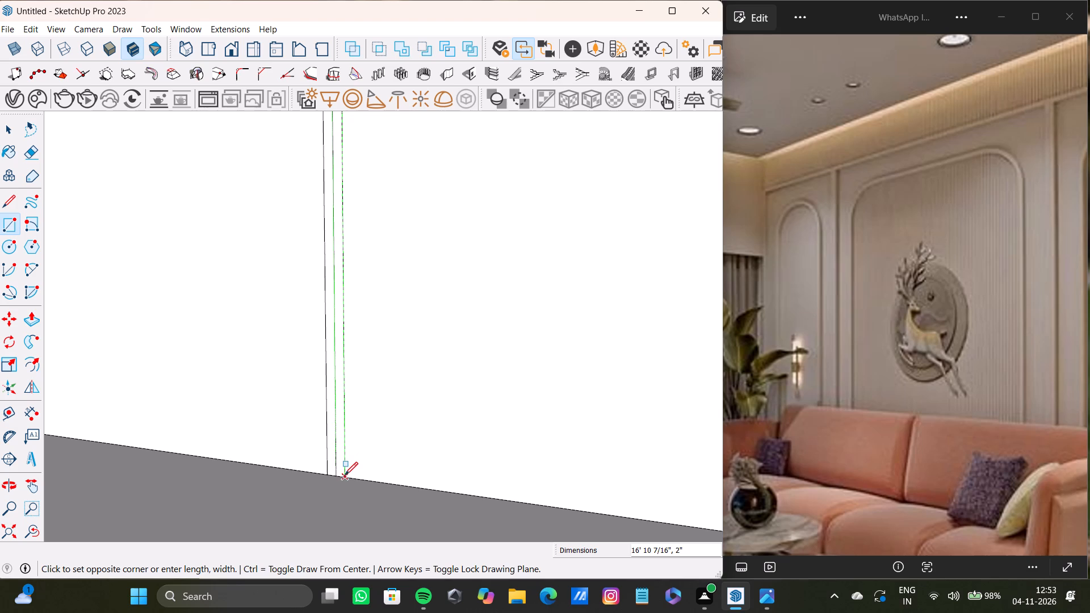
left_click(345, 475)
Draw a 2" high rectangle, about 14' 3 7/16" long, between the horizontal guides from the second panel line to the third.
scroll(359, 297, "down", 8)
middle_click_drag(368, 239, 361, 408, "shift")
scroll(360, 308, "down", 4)
middle_click_drag(368, 274, 360, 372, "shift")
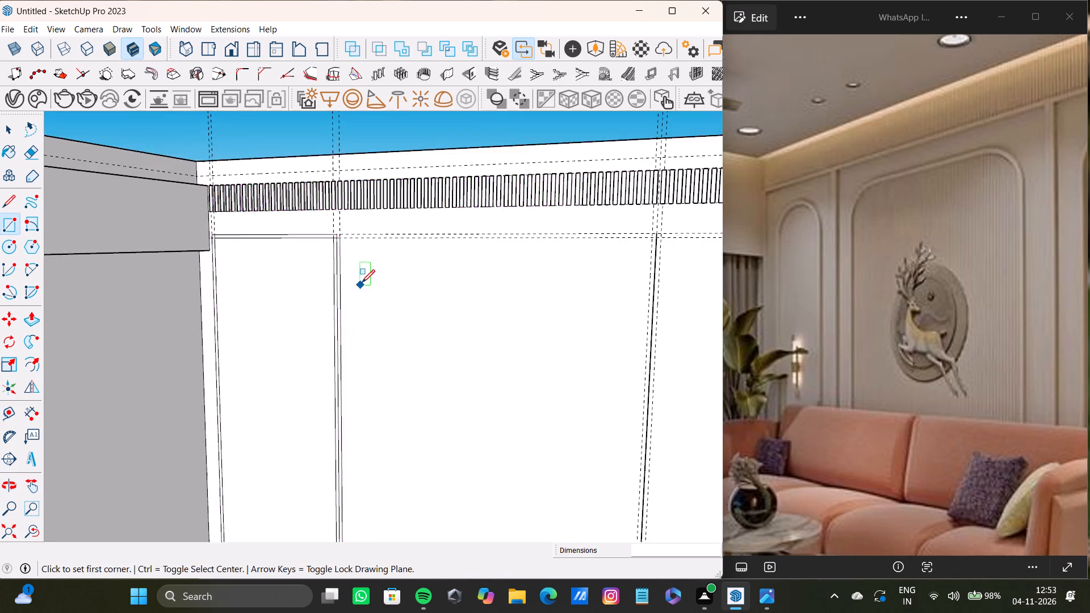
scroll(362, 283, "down", 1)
middle_click_drag(363, 279, 356, 346, "shift")
scroll(354, 331, "up", 20)
scroll(354, 331, "up", 1)
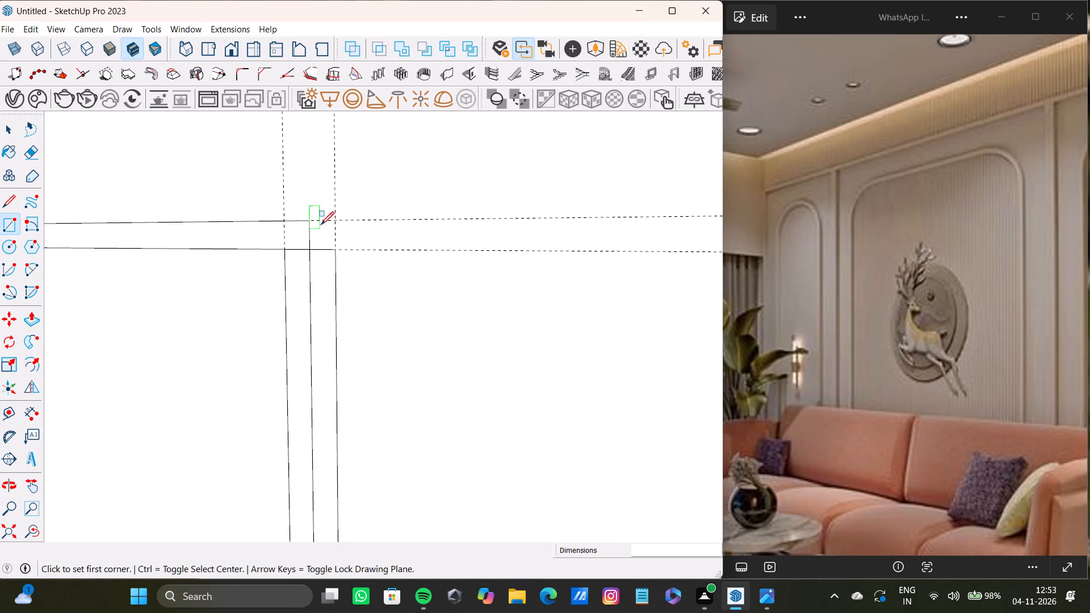
left_click(309, 222)
scroll(448, 287, "down", 10)
middle_click_drag(578, 278, 164, 295, "shift")
middle_click_drag(505, 291, 399, 308, "shift")
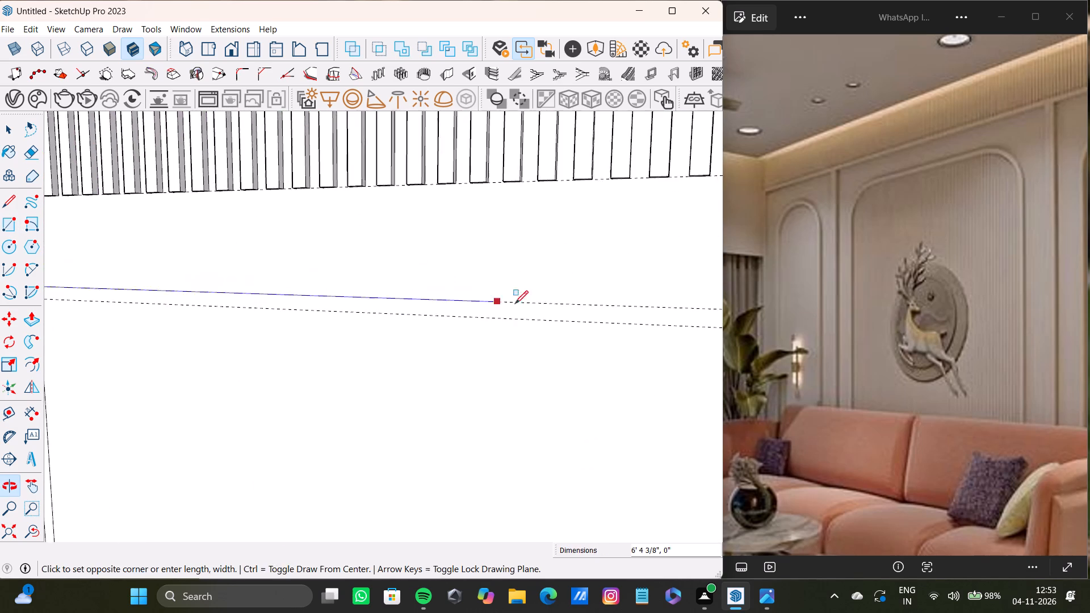
scroll(523, 304, "down", 4)
middle_click_drag(589, 326, 307, 297, "shift")
scroll(367, 297, "down", 3)
middle_click_drag(470, 308, 285, 301)
scroll(362, 292, "down", 2)
scroll(488, 303, "up", 3)
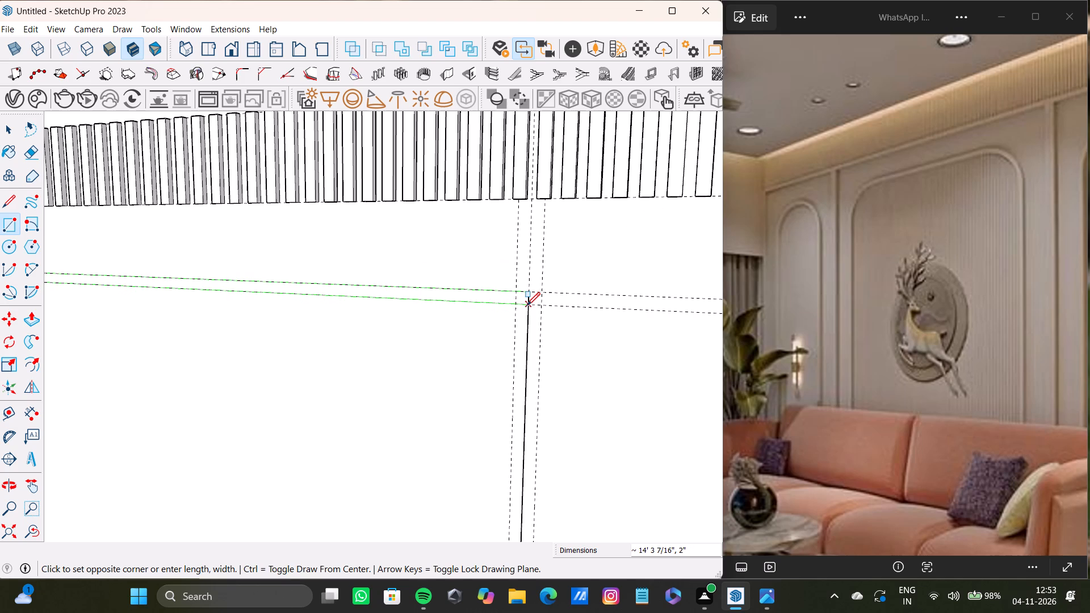
left_click(527, 305)
Draw a 2" by 16' 10 7/16" rectangle along the near side of the third panel line, from the top strip to the floor.
scroll(447, 310, "down", 6)
middle_click_drag(527, 342, 585, 325)
scroll(527, 342, "up", 2)
middle_click_drag(548, 328, 599, 331)
scroll(503, 320, "up", 4)
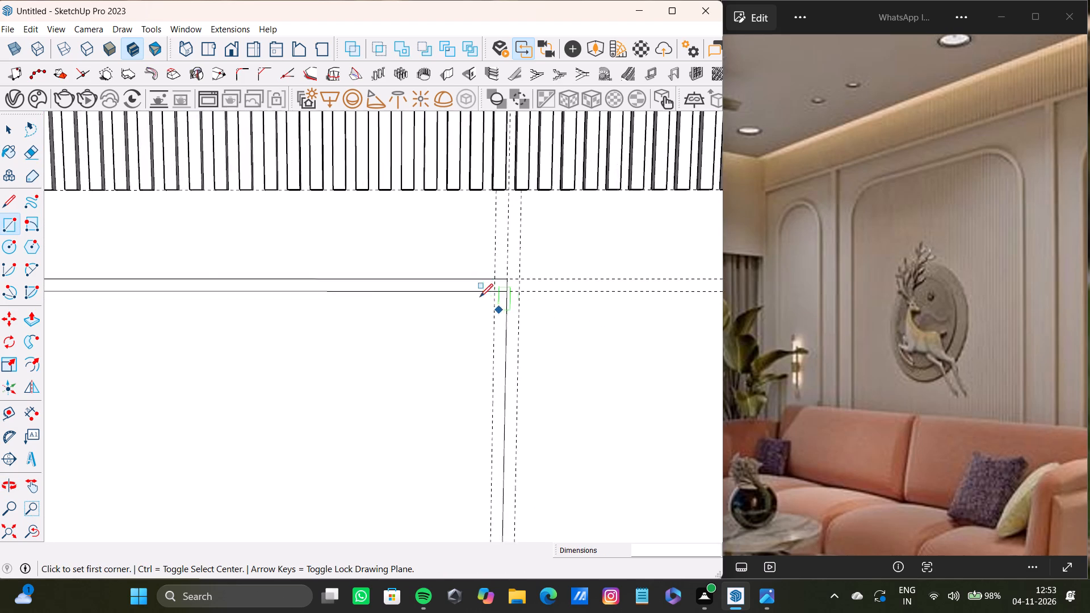
scroll(480, 297, "up", 3)
left_click(498, 288)
scroll(518, 387, "down", 3)
middle_click_drag(508, 418, 502, 290)
scroll(551, 364, "down", 1)
middle_click_drag(554, 409, 530, 325)
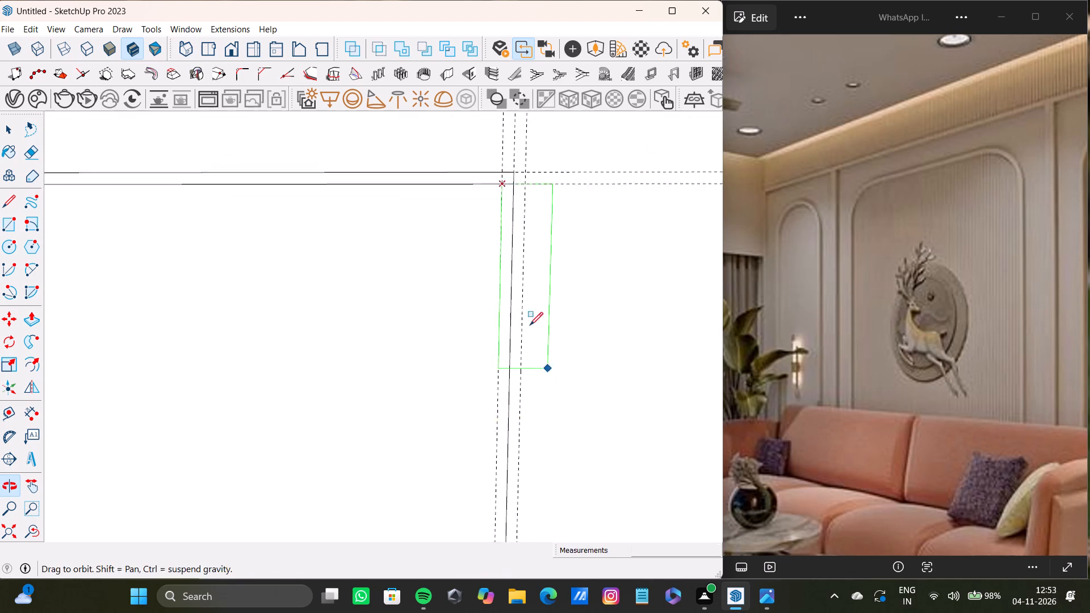
middle_click_drag(530, 325, 536, 340)
scroll(519, 436, "down", 1)
middle_click_drag(499, 509, 491, 268)
middle_click_drag(519, 402, 491, 225)
middle_click_drag(466, 459, 489, 229)
scroll(489, 226, "down", 1)
middle_click_drag(492, 392, 483, 181)
middle_click(489, 368, "shift")
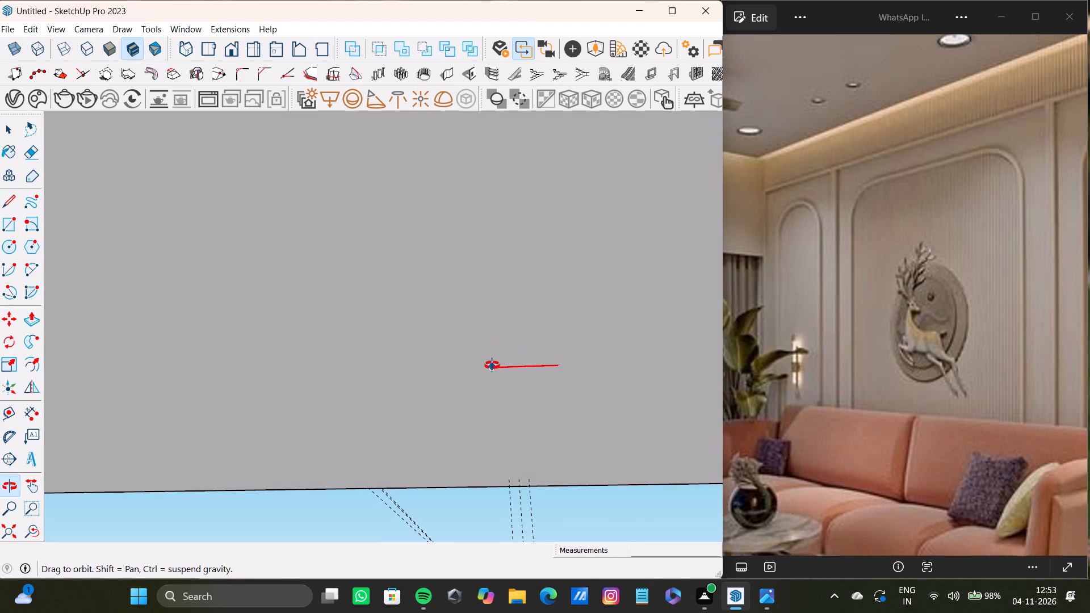
left_click(25, 528)
middle_click_drag(464, 373, 458, 338)
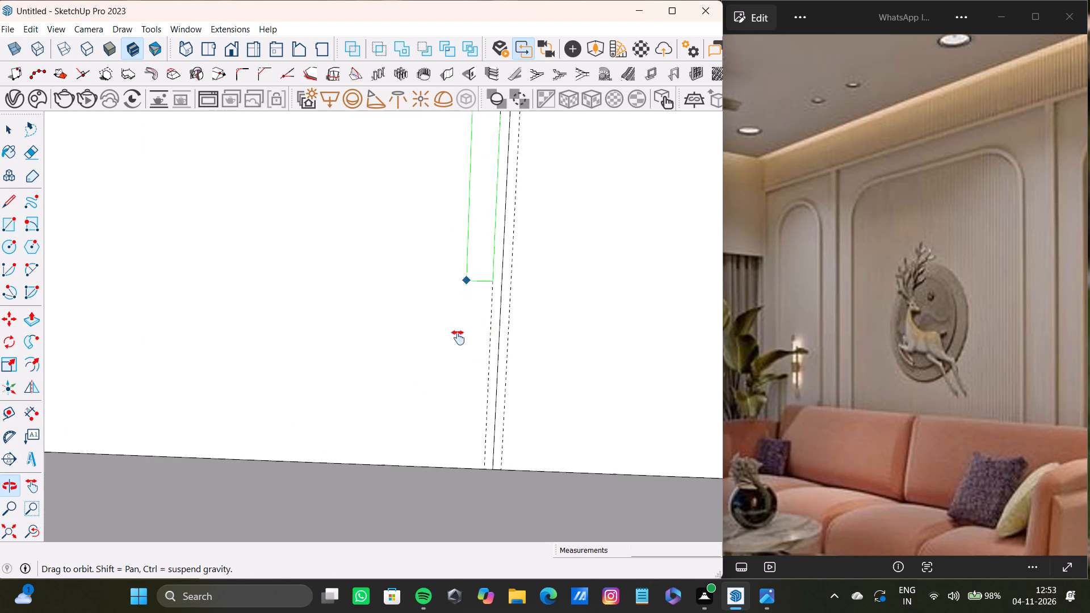
middle_click_drag(458, 338, 423, 283)
scroll(462, 318, "up", 6)
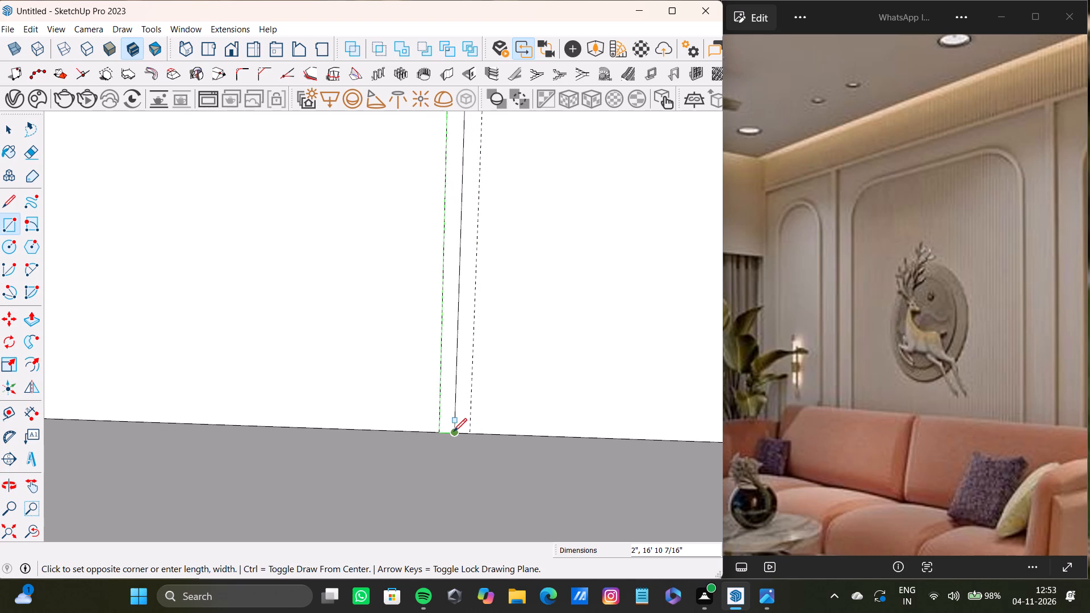
left_click(454, 431)
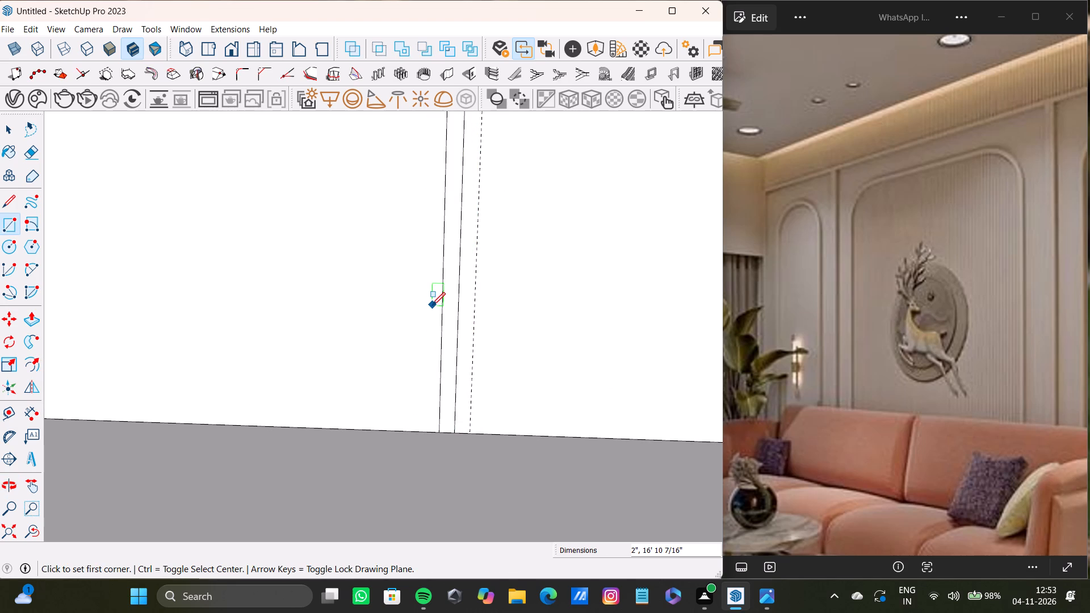
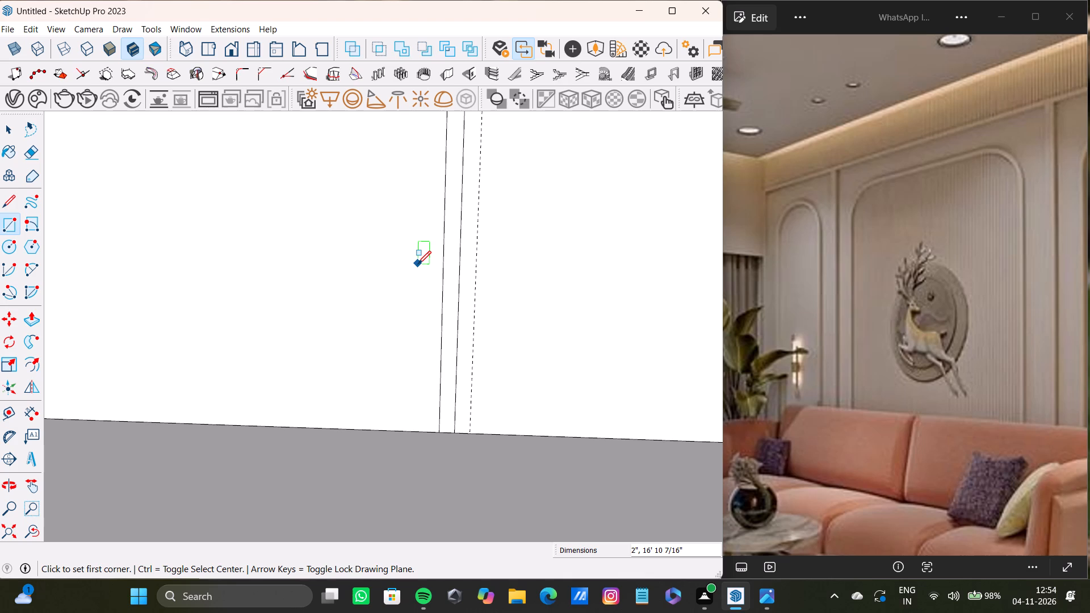
Draw a 2" wide rectangle along the far side of the third panel line, from the upper horizontal guide down to the floor.
scroll(412, 232, "down", 14)
middle_click_drag(424, 207, 441, 457, "shift")
scroll(518, 185, "down", 3)
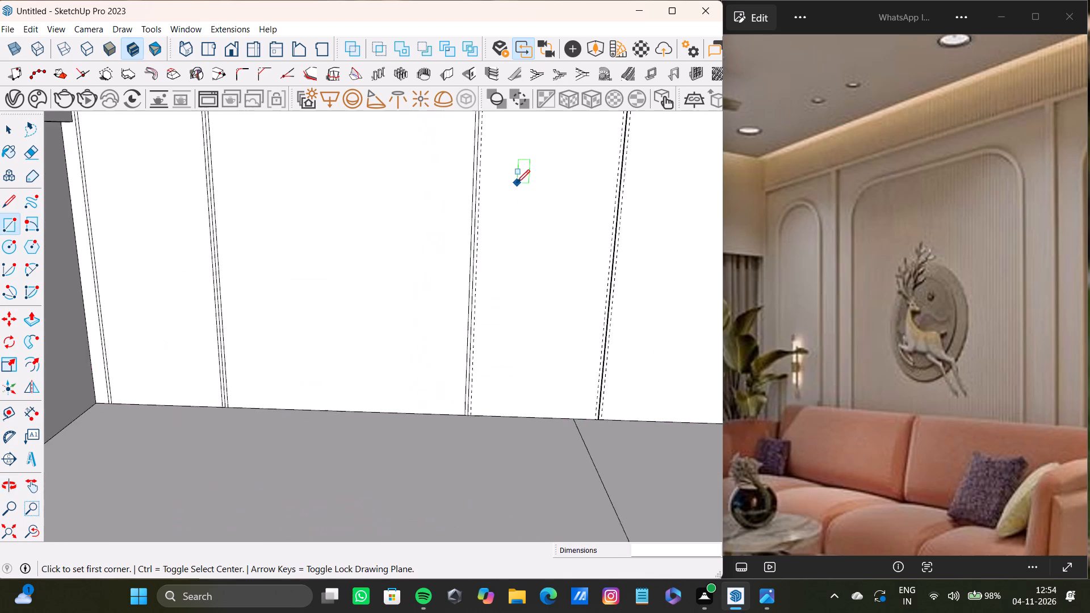
scroll(517, 183, "down", 5)
middle_click_drag(505, 187, 430, 338, "shift")
scroll(421, 307, "up", 20)
scroll(421, 307, "up", 2)
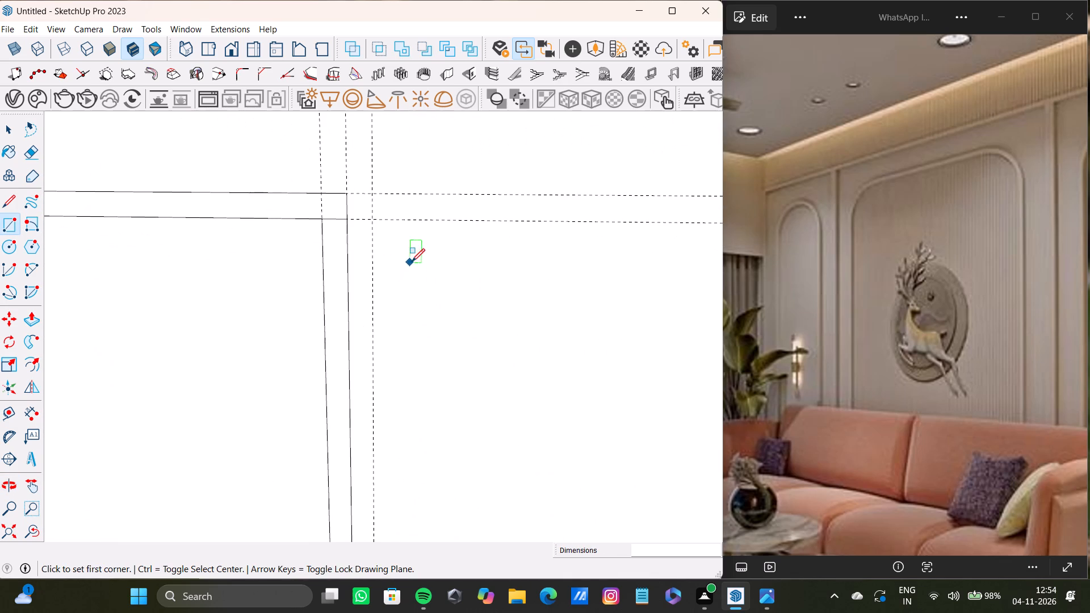
left_click(348, 196)
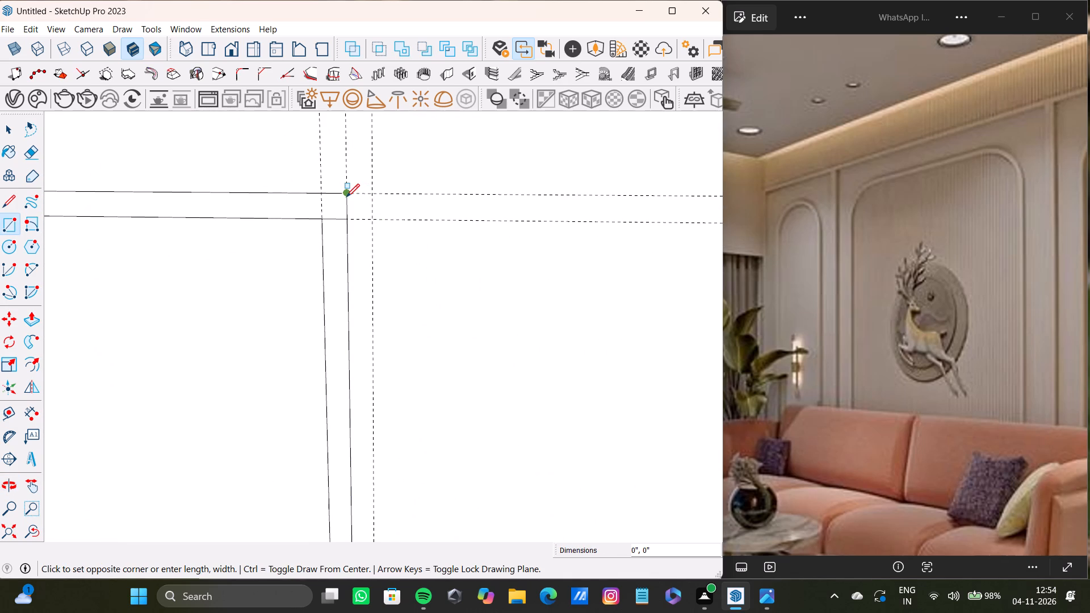
scroll(415, 392, "down", 3)
middle_click_drag(410, 414, 385, 210)
middle_click_drag(380, 423, 395, 270)
middle_click_drag(368, 358, 378, 196)
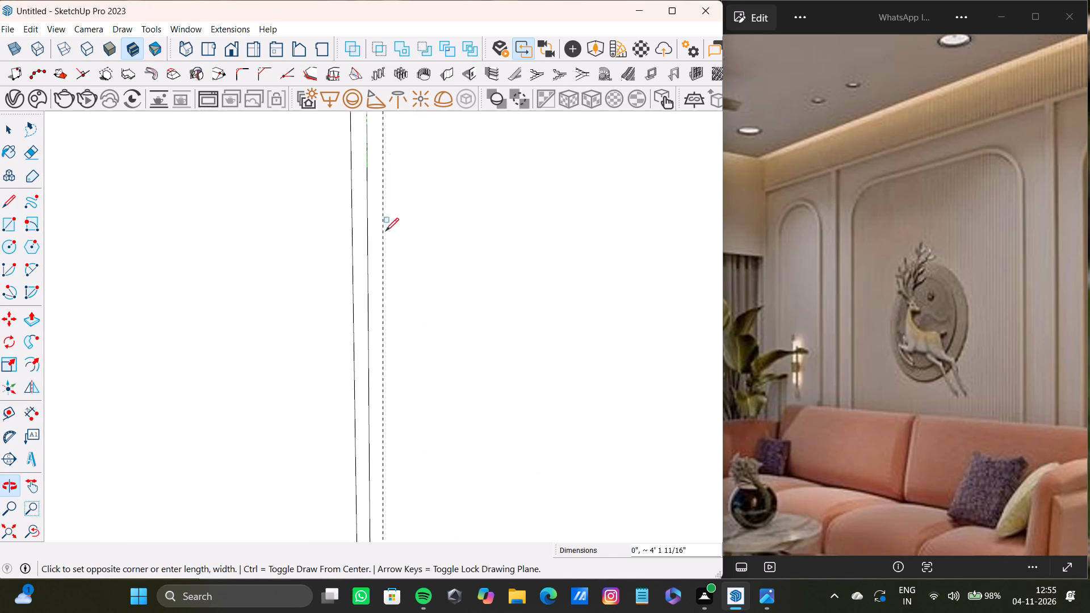
scroll(399, 328, "down", 1)
middle_click_drag(399, 354, 391, 114)
scroll(392, 301, "down", 1)
middle_click_drag(391, 312, 375, 152)
middle_click_drag(366, 308, 395, 115)
middle_click_drag(455, 430, 456, 216, "shift")
scroll(455, 289, "down", 1, "shift")
middle_click_drag(460, 396, 461, 387)
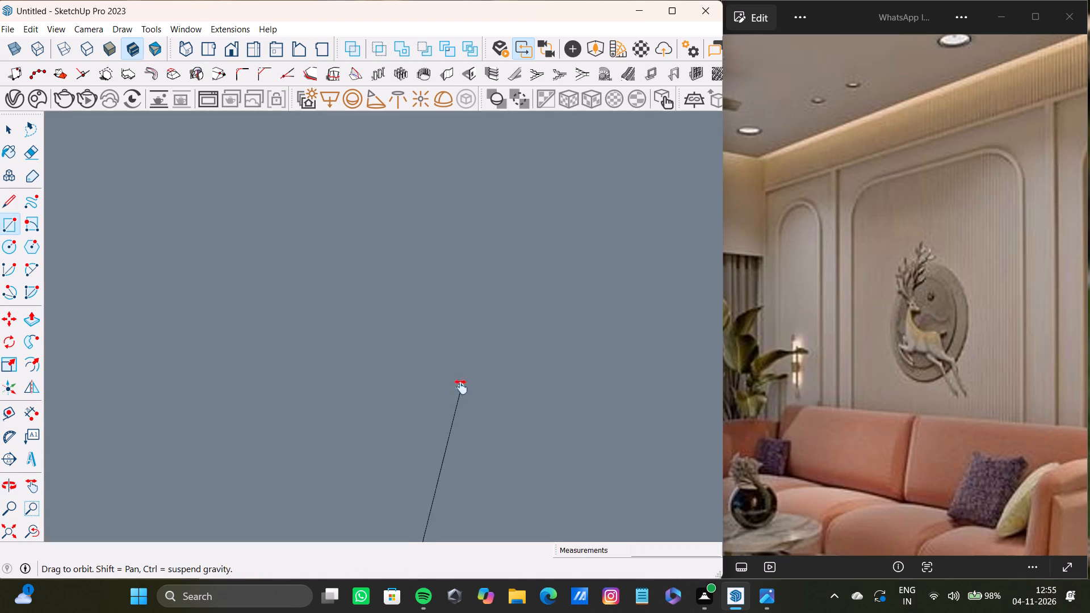
middle_click_drag(461, 387, 457, 356)
left_click(10, 526)
middle_click_drag(392, 452, 373, 526)
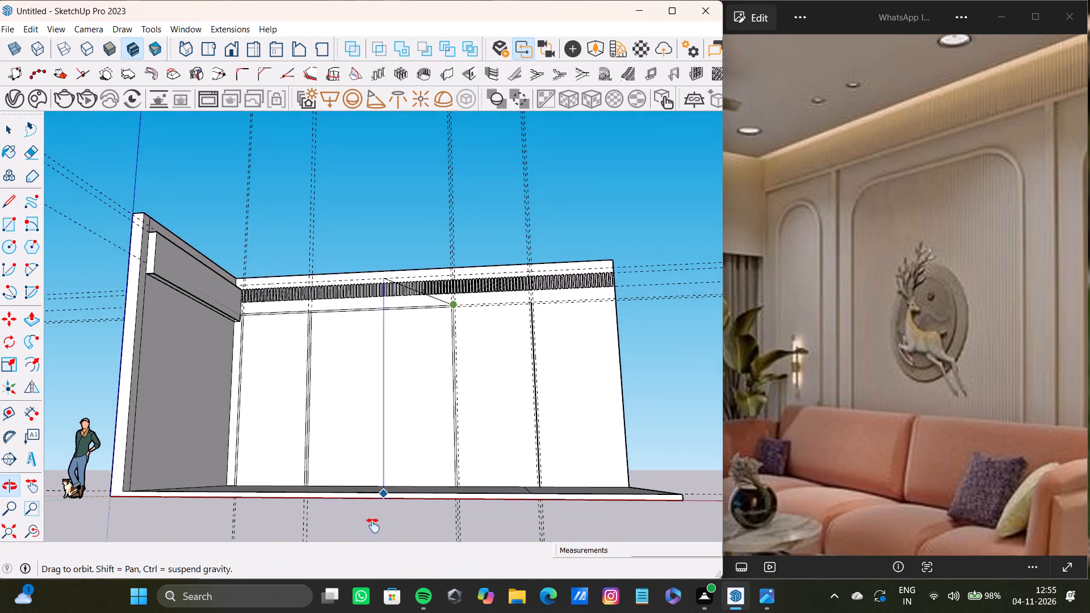
middle_click_drag(373, 526, 375, 524)
scroll(445, 488, "up", 8)
middle_click_drag(469, 476, 453, 470, "shift")
scroll(469, 385, "up", 5)
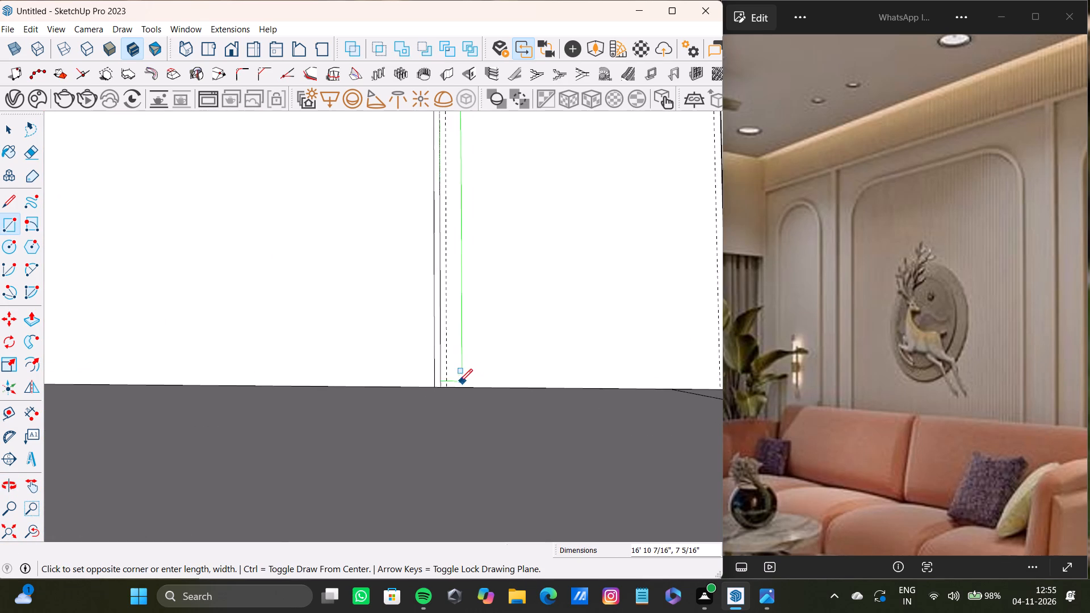
scroll(459, 382, "up", 6)
left_click(441, 387)
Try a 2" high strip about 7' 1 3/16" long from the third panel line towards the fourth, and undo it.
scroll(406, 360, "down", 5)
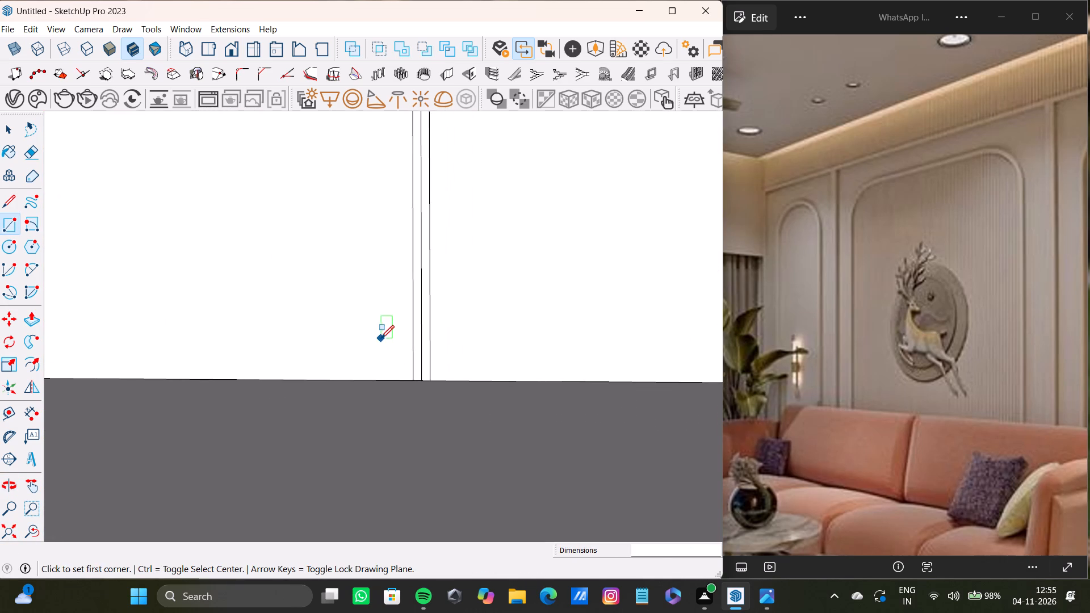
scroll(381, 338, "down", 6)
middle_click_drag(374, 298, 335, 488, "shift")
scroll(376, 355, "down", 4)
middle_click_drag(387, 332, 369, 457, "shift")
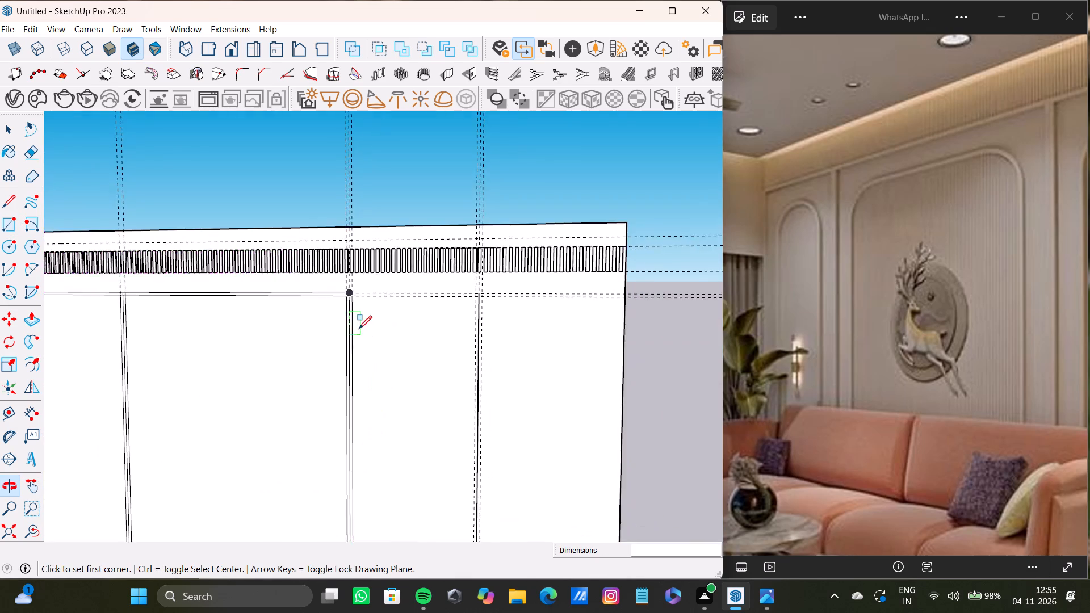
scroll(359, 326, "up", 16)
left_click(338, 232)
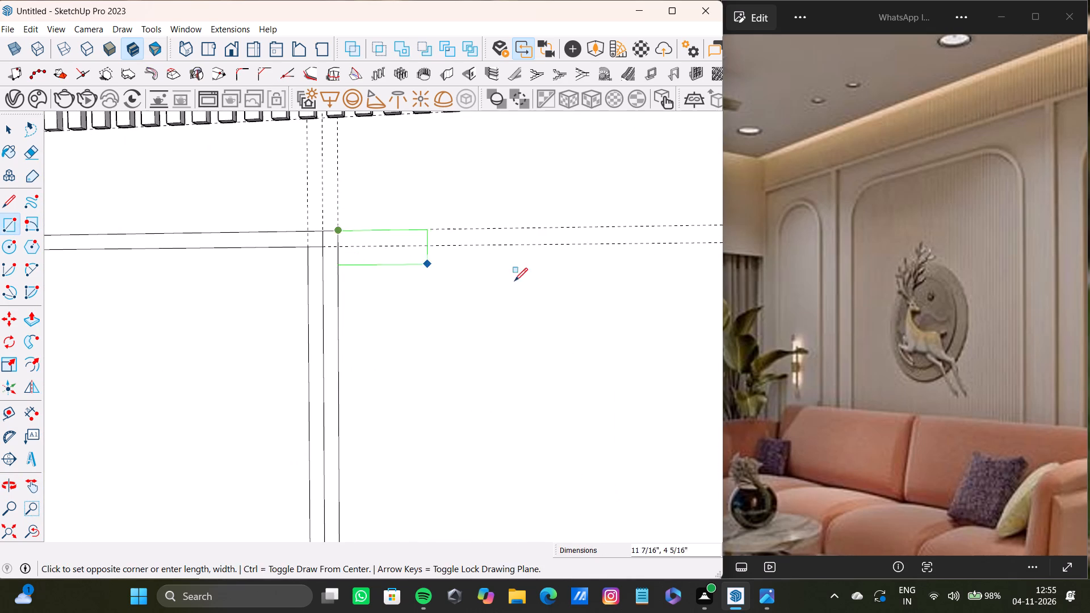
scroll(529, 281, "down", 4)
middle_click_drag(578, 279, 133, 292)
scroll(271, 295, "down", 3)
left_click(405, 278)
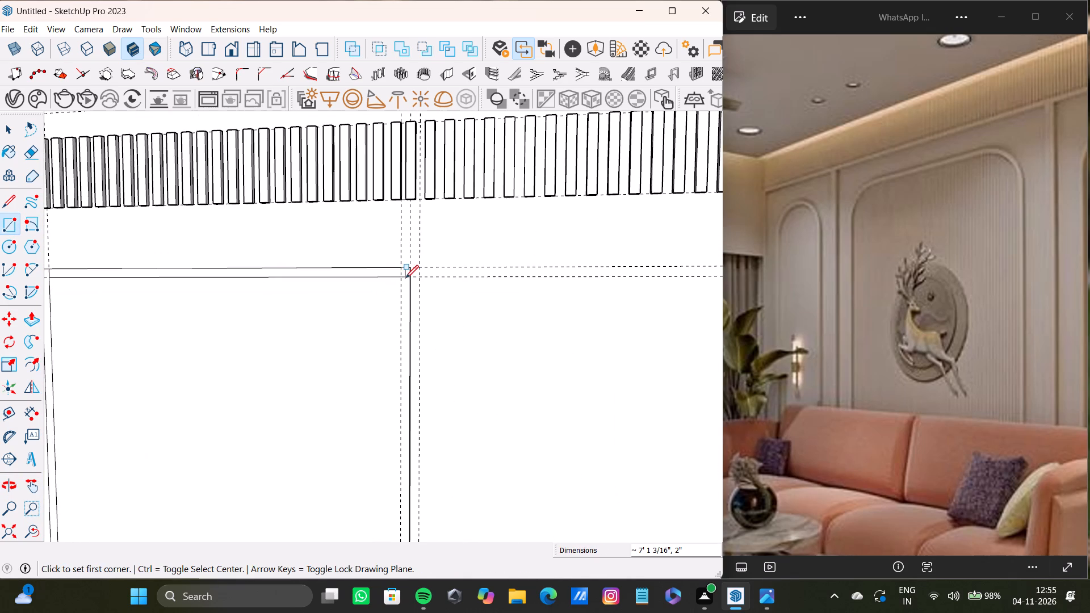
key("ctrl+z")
Draw a 2" high rectangle, 7' 2 1/4" long, between the horizontal guides from the third panel line to the fourth.
scroll(130, 296, "up", 5)
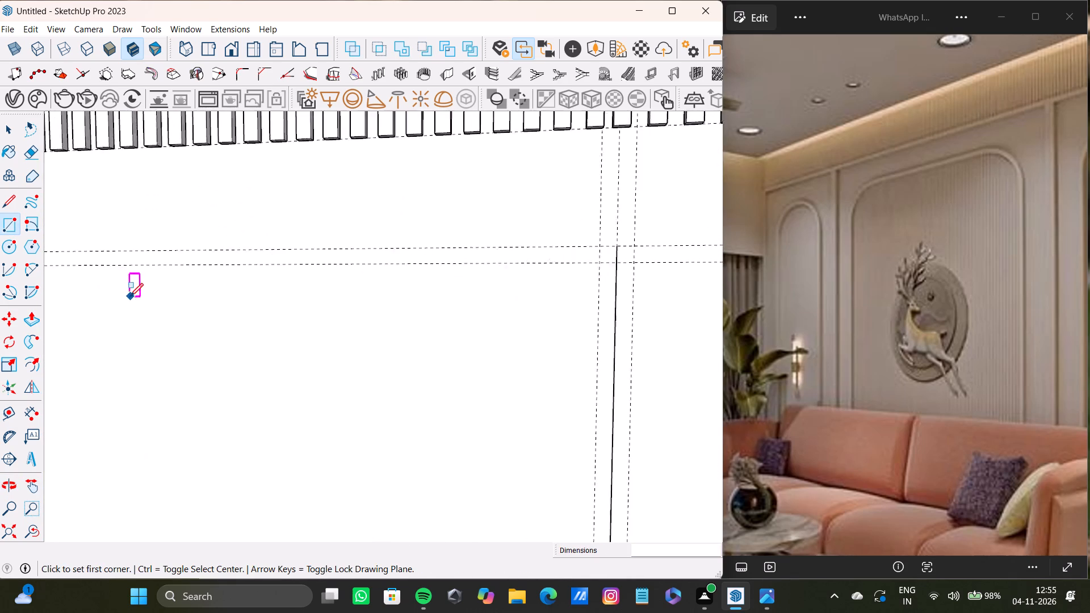
middle_click_drag(132, 296, 463, 355, "shift")
scroll(385, 350, "up", 6)
left_click(282, 283)
scroll(550, 337, "down", 3)
middle_click_drag(609, 325, 193, 305)
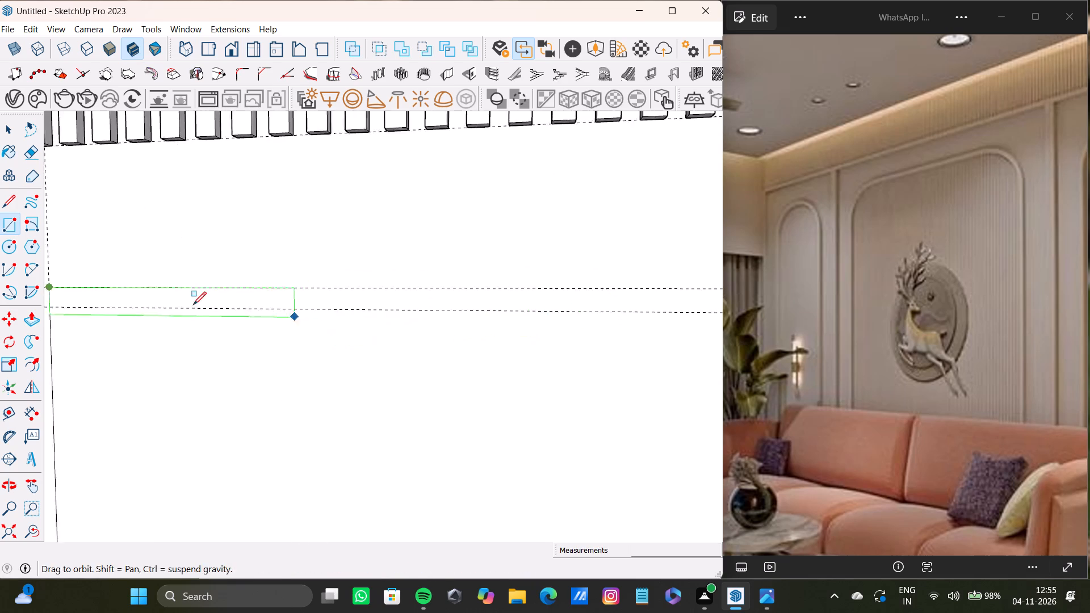
middle_click_drag(193, 305, 208, 308)
scroll(379, 329, "down", 2)
middle_click_drag(505, 343, 240, 331, "shift")
left_click(561, 299)
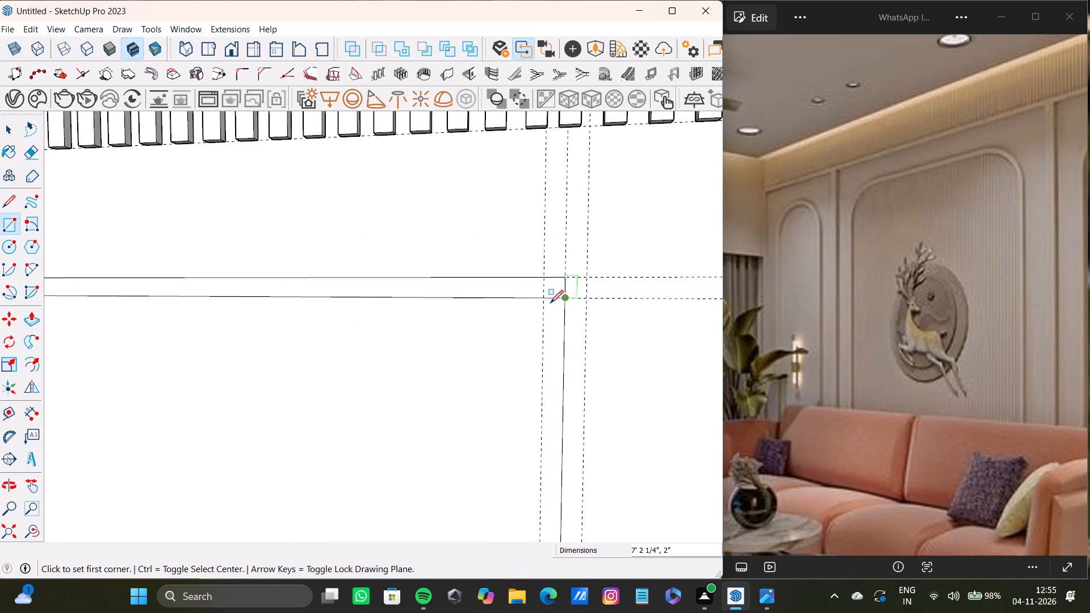
Draw a 2" by 16' 10 7/16" rectangle along the near side of the fourth panel line, from the top strip to the floor.
scroll(568, 350, "down", 4)
middle_click_drag(547, 383, 594, 343, "shift")
scroll(545, 280, "up", 4)
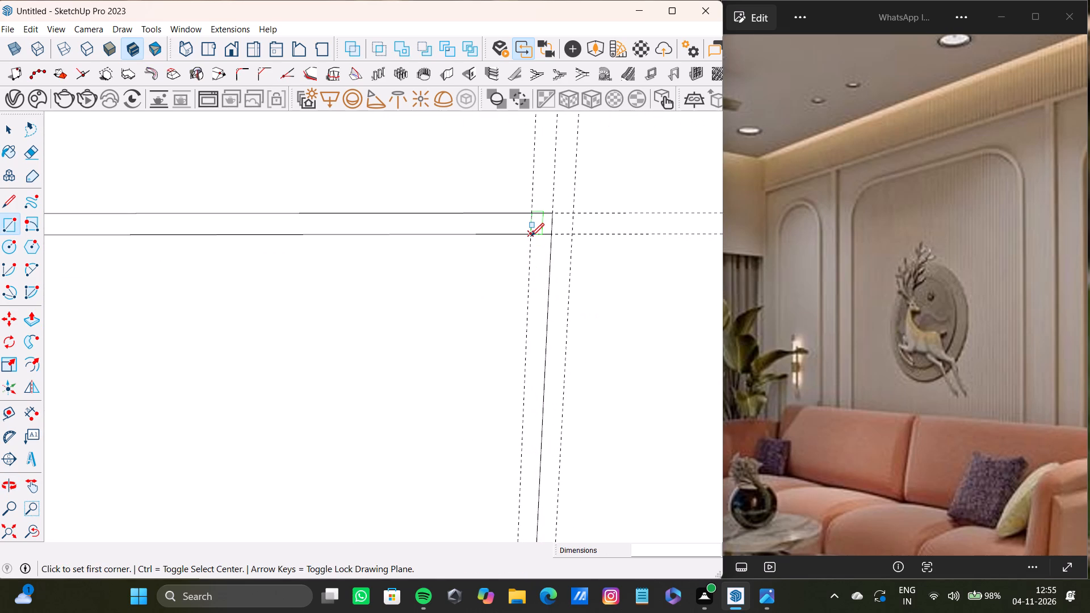
left_click(531, 236)
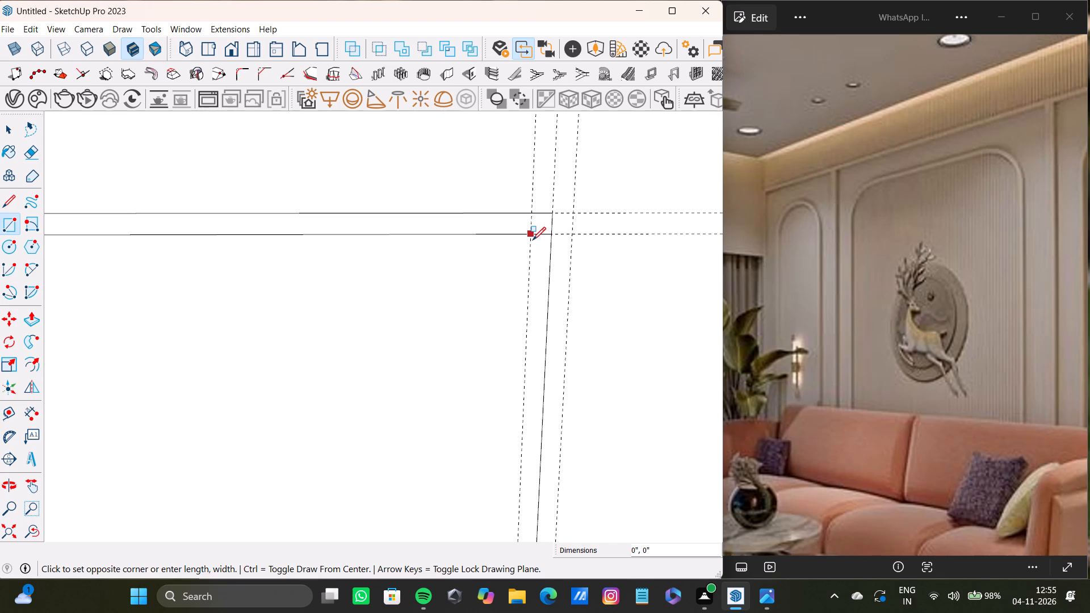
scroll(546, 318, "down", 3)
middle_click_drag(546, 351, 547, 304)
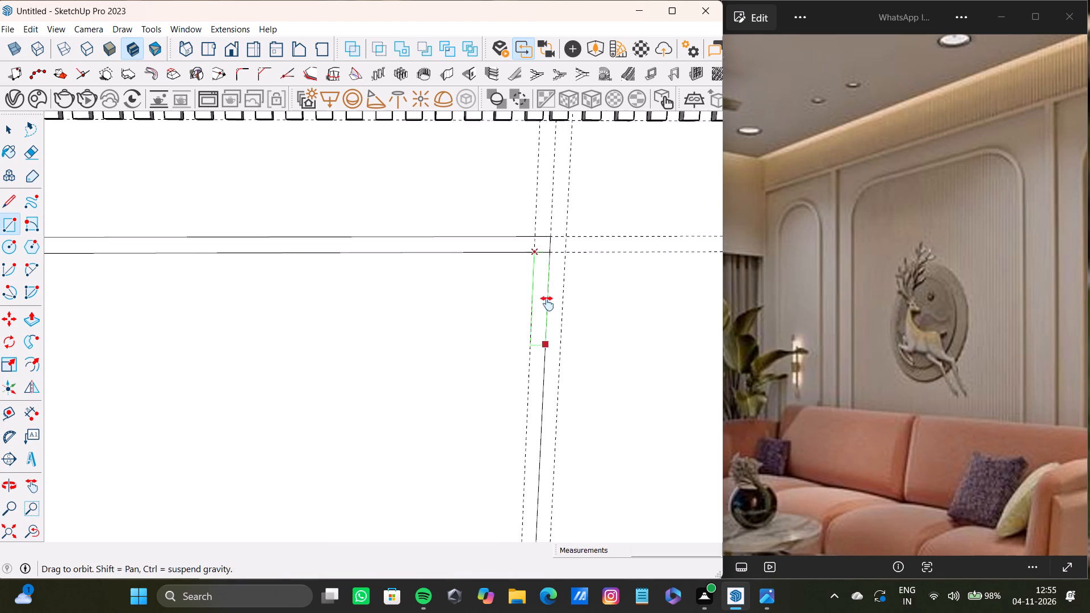
middle_click_drag(547, 304, 548, 201)
scroll(537, 351, "down", 1)
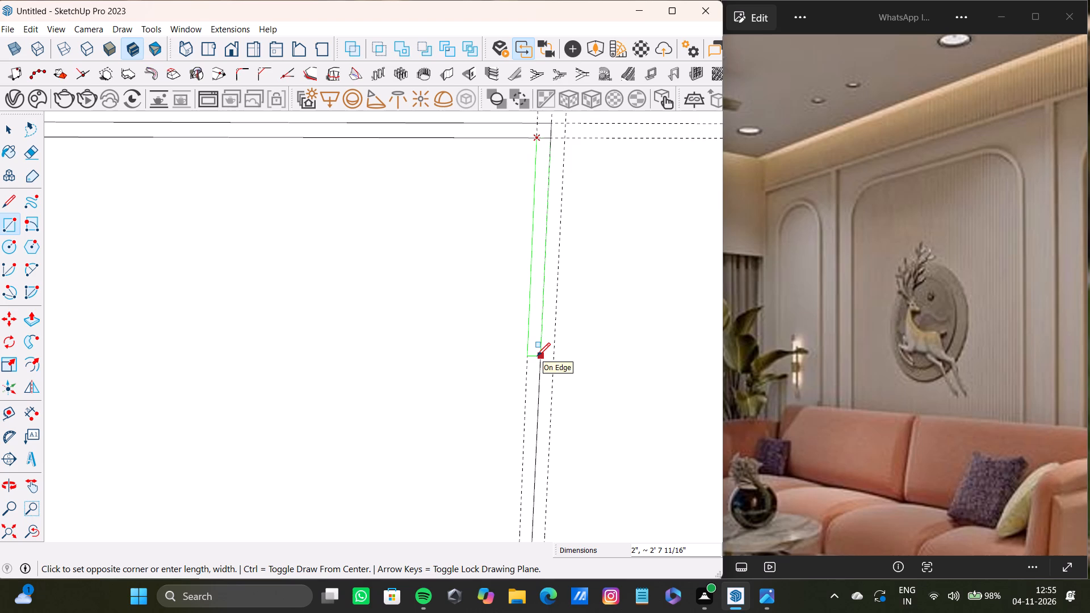
scroll(534, 396, "down", 1)
middle_click_drag(531, 408, 554, 246)
middle_click_drag(561, 454, 561, 314)
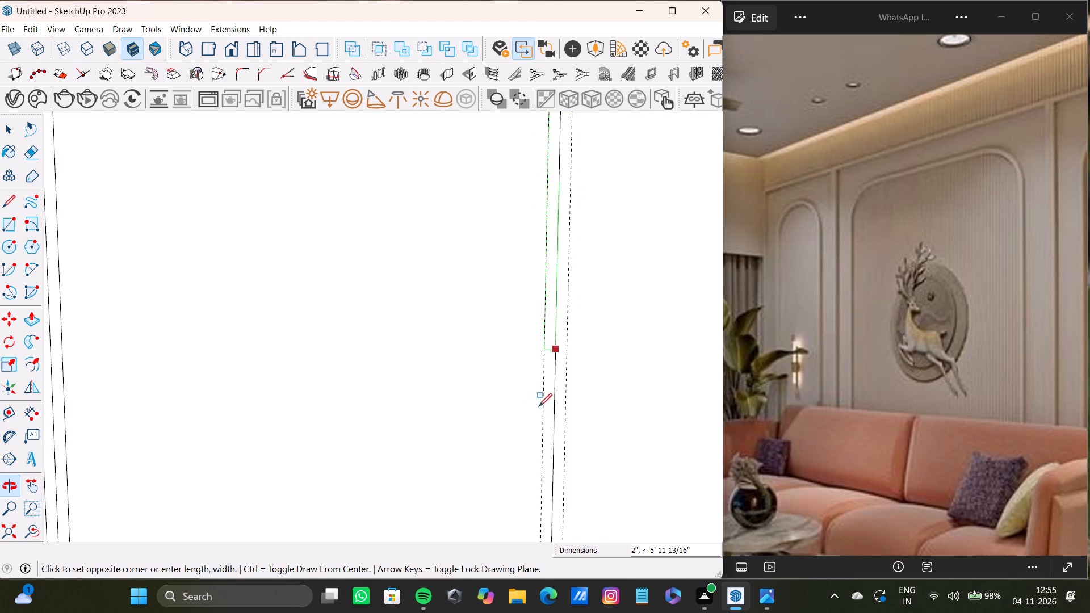
middle_click_drag(539, 408, 544, 283)
middle_click_drag(556, 456, 552, 342)
middle_click_drag(563, 461, 538, 240)
scroll(546, 282, "down", 1, "shift")
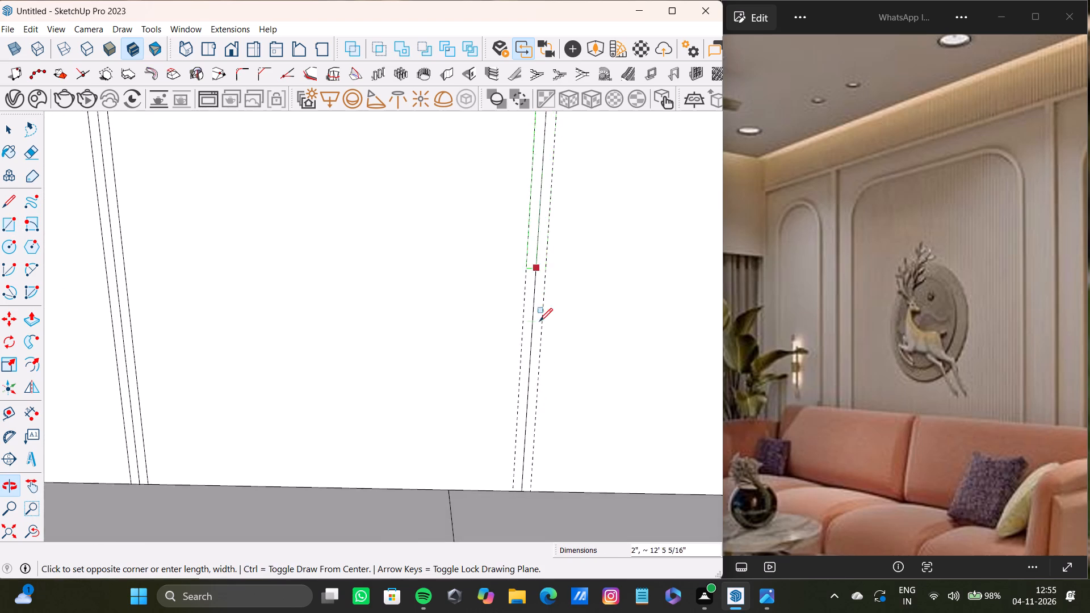
scroll(541, 430, "up", 4)
middle_click_drag(527, 446, 521, 386, "shift")
scroll(502, 429, "up", 1)
left_click(506, 467)
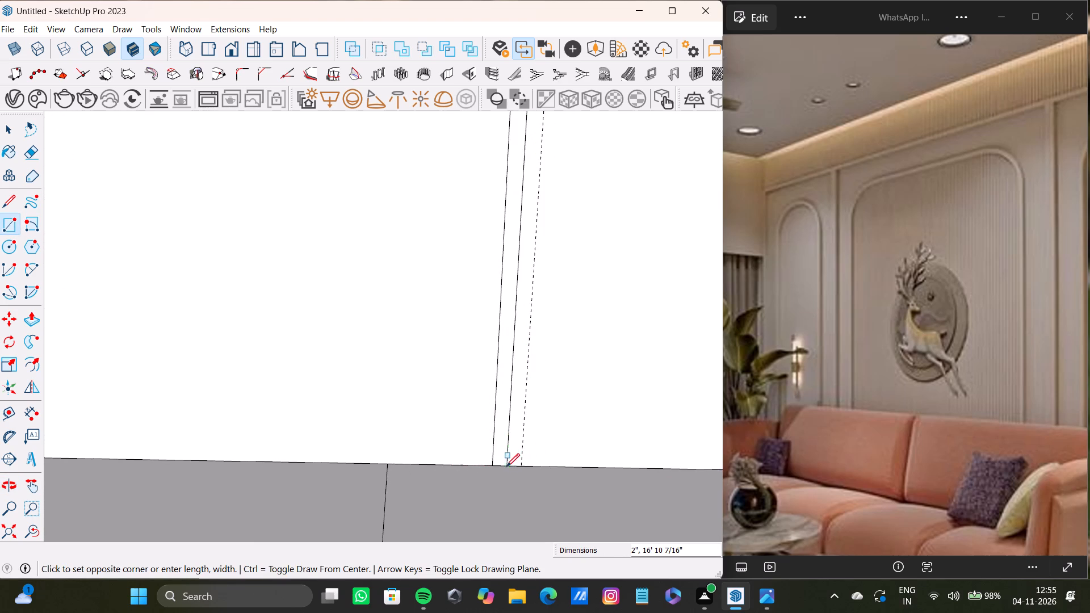
Delete the short edge separating the top strip from the vertical strip at the fourth panel line.
scroll(468, 392, "down", 11)
middle_click_drag(425, 339, 485, 447, "shift")
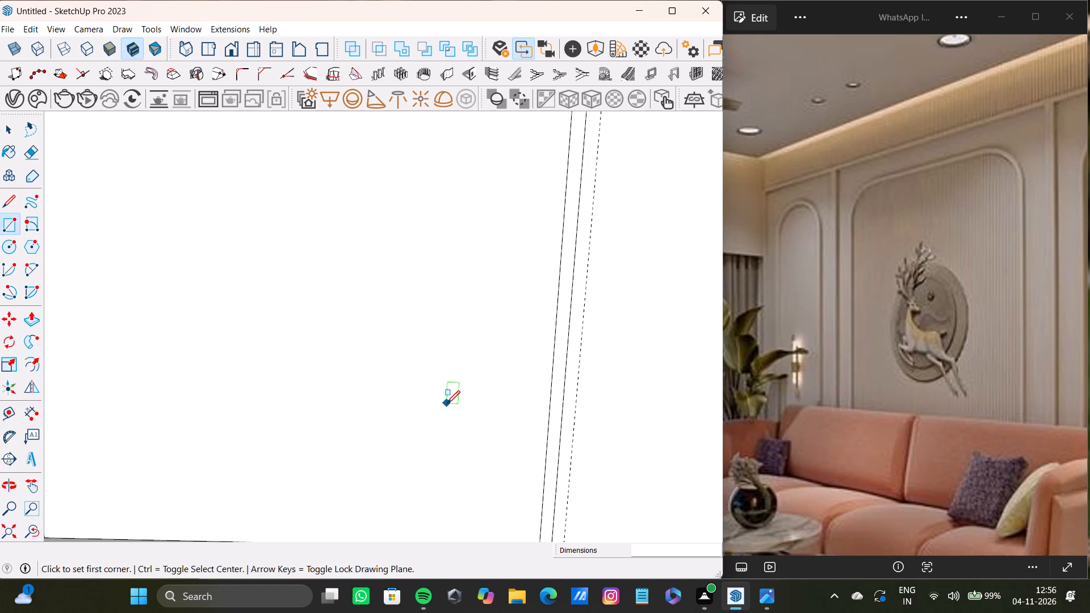
scroll(241, 326, "down", 11)
middle_click_drag(244, 295, 315, 460, "shift")
scroll(300, 295, "down", 4)
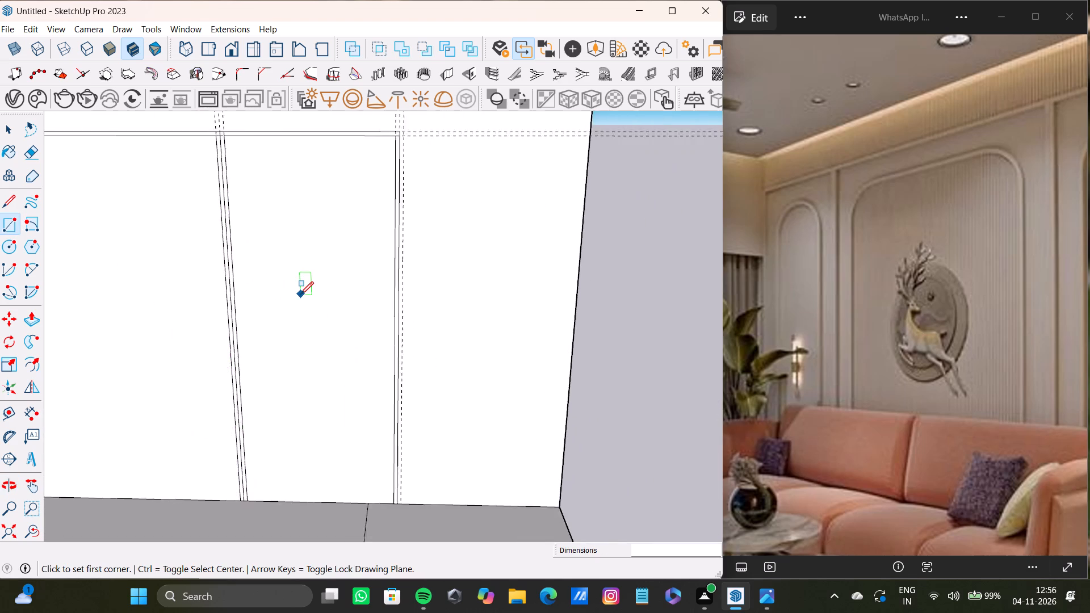
scroll(300, 295, "down", 3)
middle_click_drag(300, 295, 280, 404, "shift")
scroll(330, 362, "up", 7)
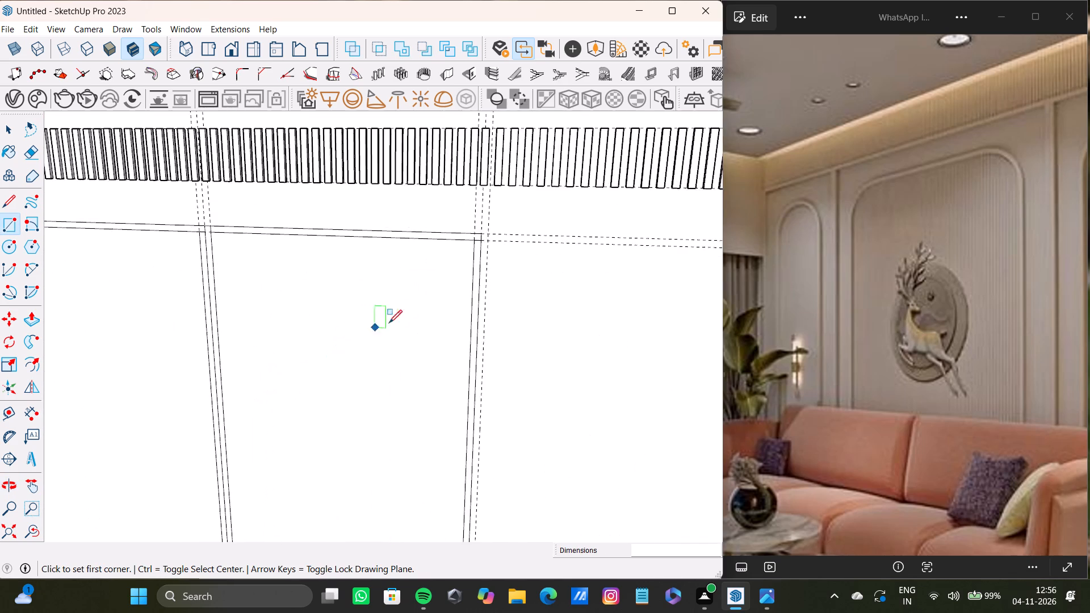
scroll(389, 323, "up", 15)
key("space")
left_click(514, 220)
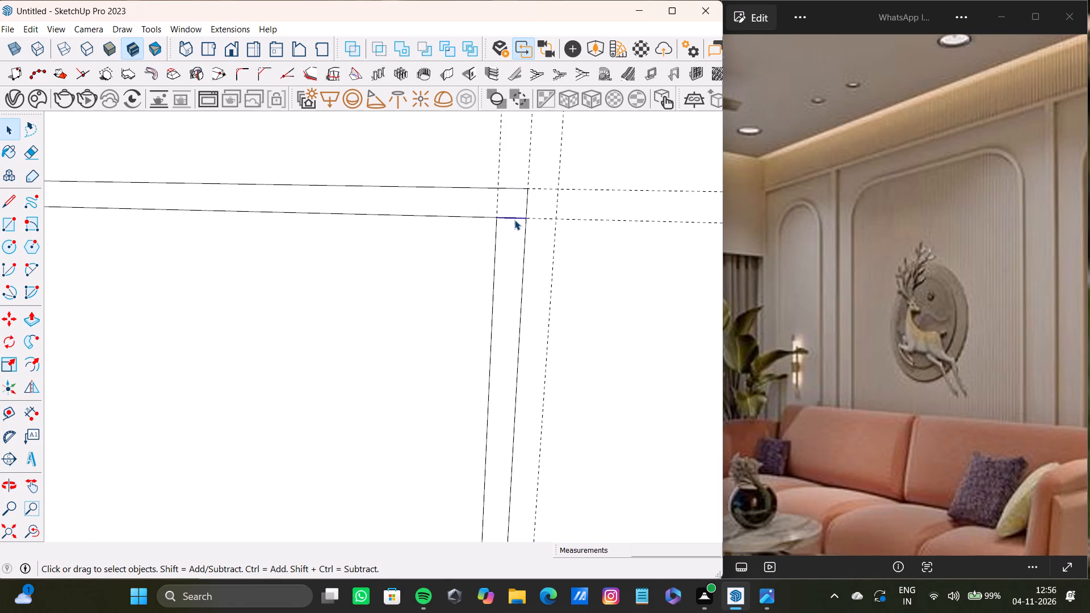
key("Delete")
Delete the short edge between the top strip and the near-side vertical strip at the third panel line.
scroll(472, 198, "down", 7)
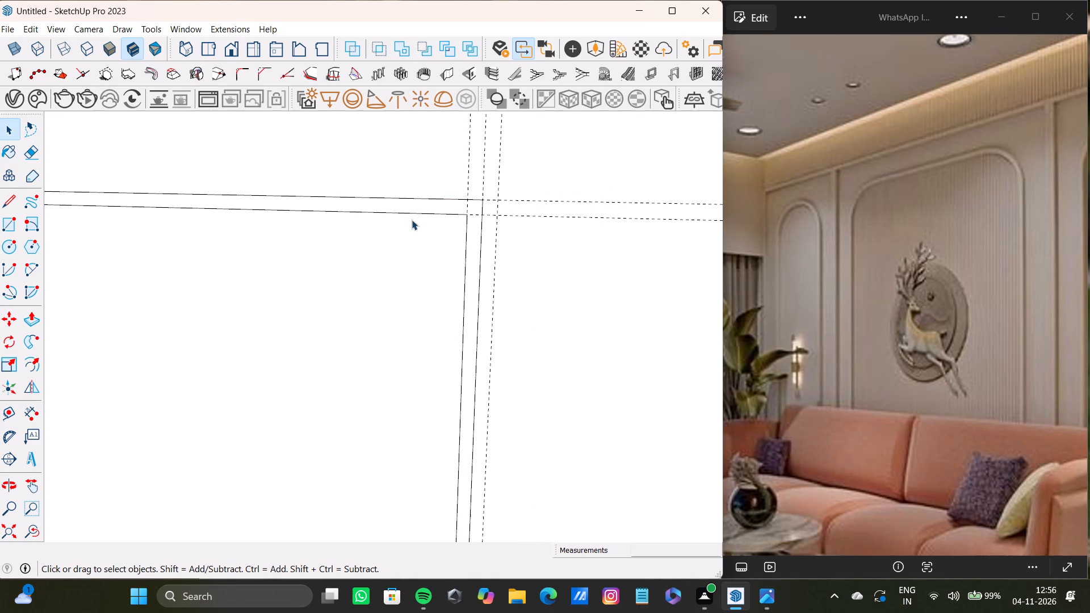
scroll(412, 220, "down", 5)
middle_click_drag(343, 246, 701, 284, "shift")
scroll(336, 274, "up", 13)
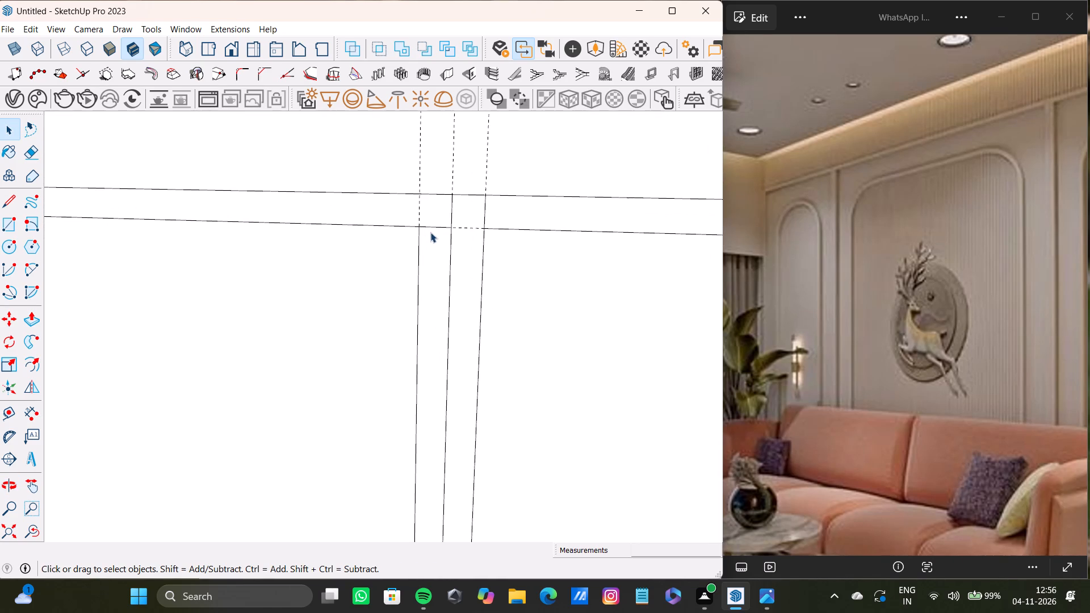
left_click(442, 226)
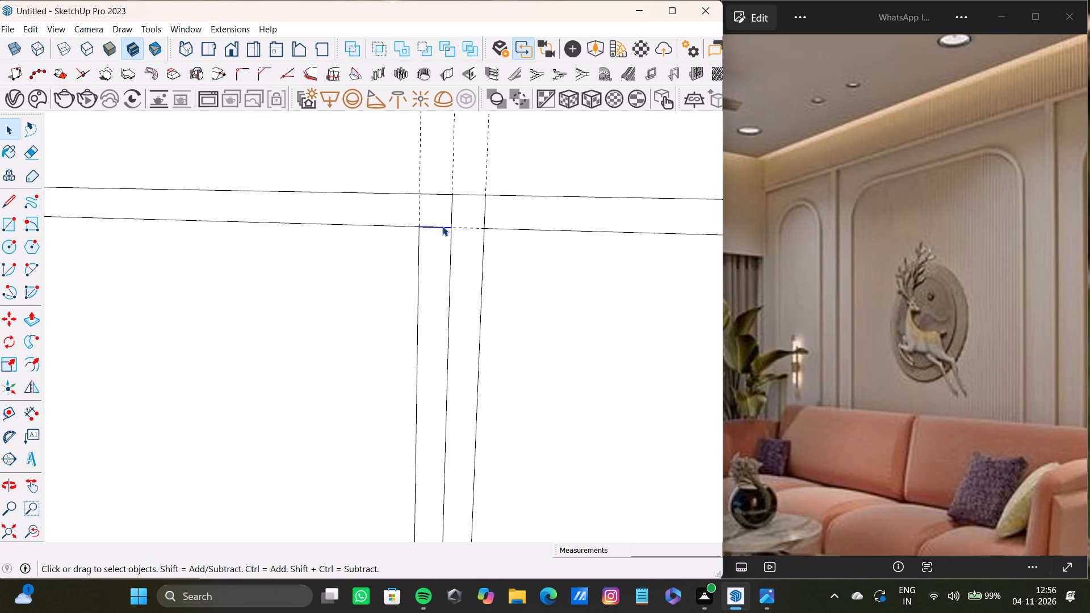
key("Delete")
Delete the two short edges separating the top strip from the vertical strips on both sides of the second panel line.
scroll(237, 612, "down", 11)
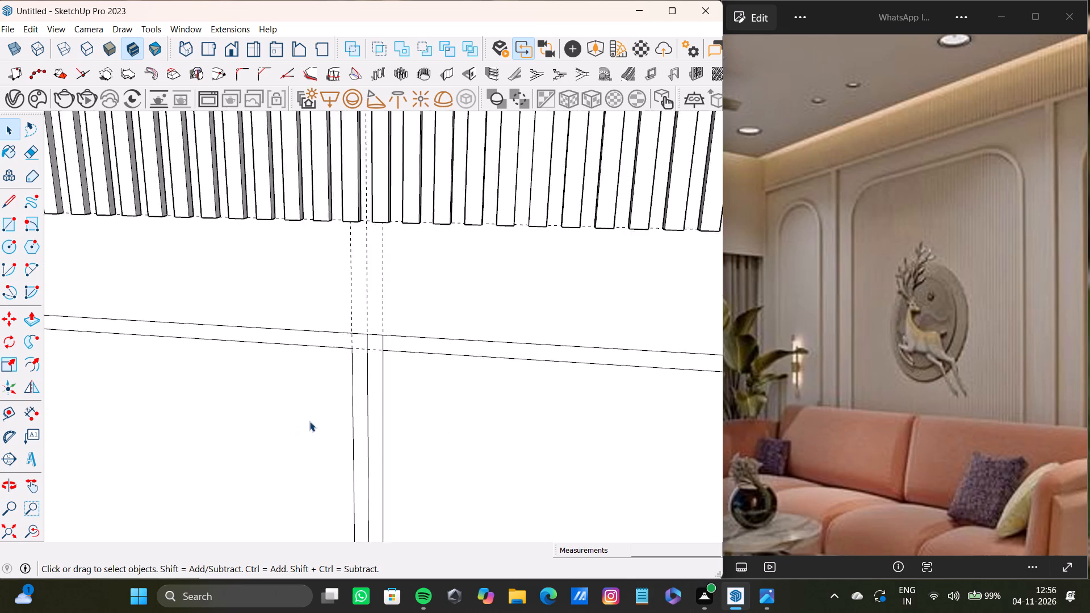
scroll(309, 421, "down", 3)
middle_click_drag(314, 412, 652, 383, "shift")
scroll(94, 305, "down", 4)
middle_click_drag(103, 355, 431, 333, "shift")
scroll(341, 312, "up", 11)
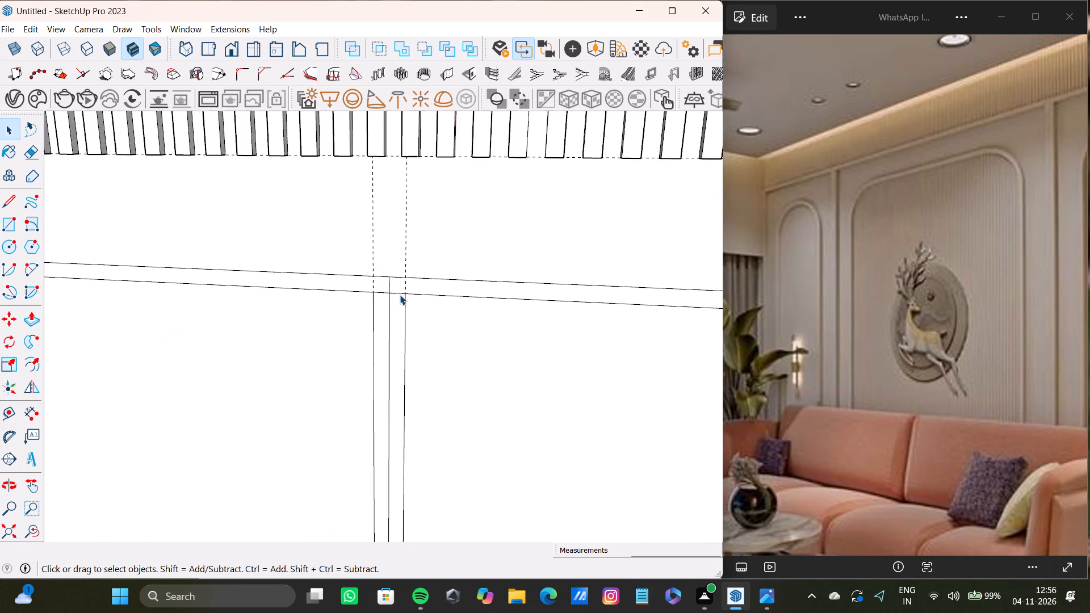
scroll(400, 295, "up", 3)
left_click(400, 289)
key("Delete")
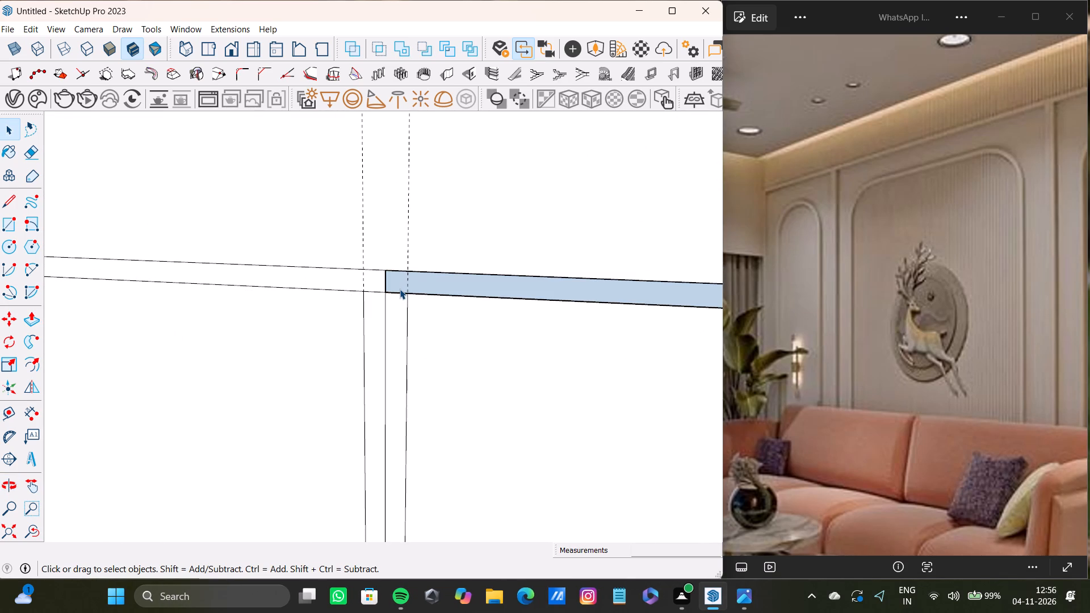
key("ctrl+z")
left_click(401, 291)
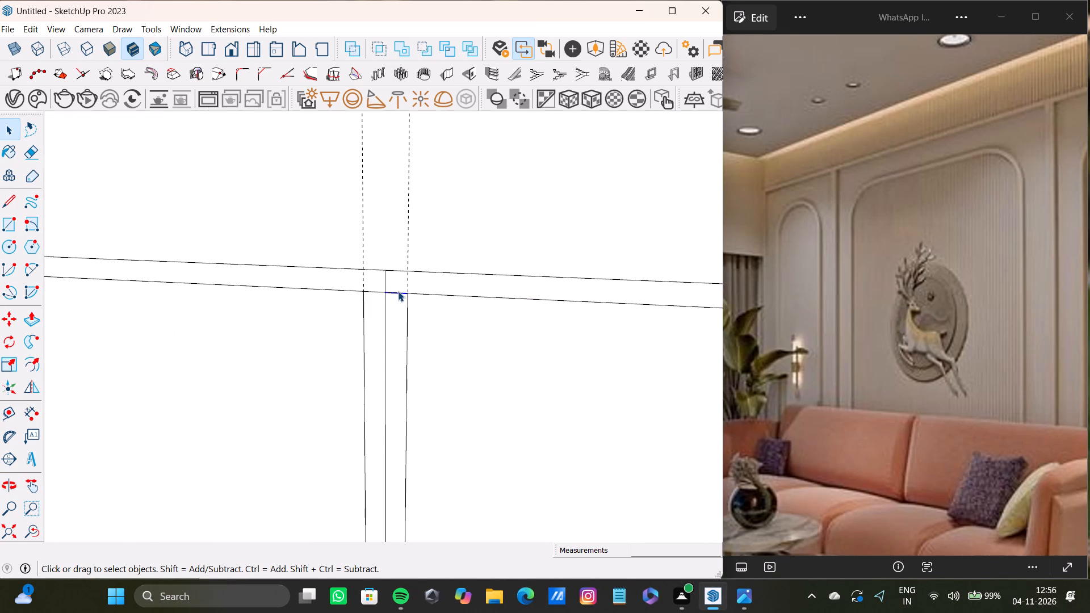
key("Delete")
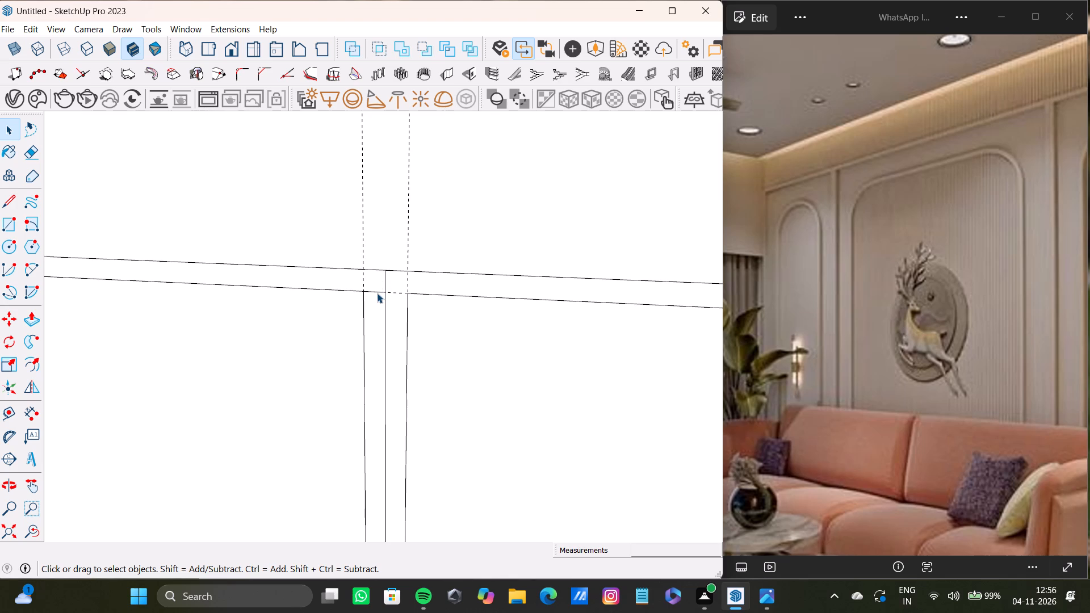
left_click(377, 293)
key("Delete")
Delete the short edge separating the top strip from the vertical strip at the first panel line beside the corner.
scroll(380, 320, "down", 3)
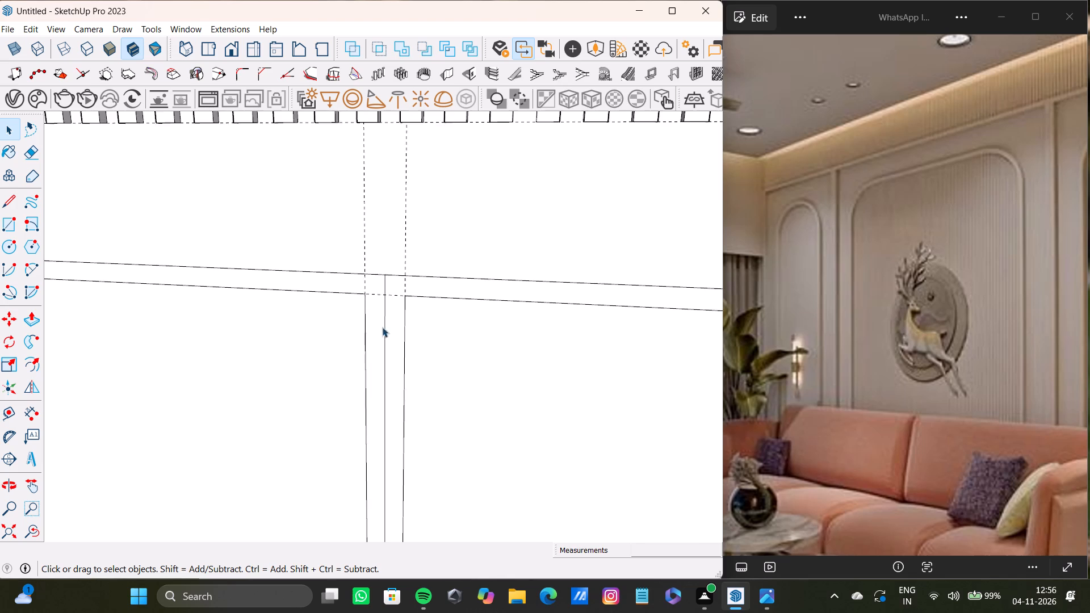
scroll(382, 327, "down", 7)
middle_click_drag(168, 315, 401, 320, "shift")
scroll(200, 308, "up", 14)
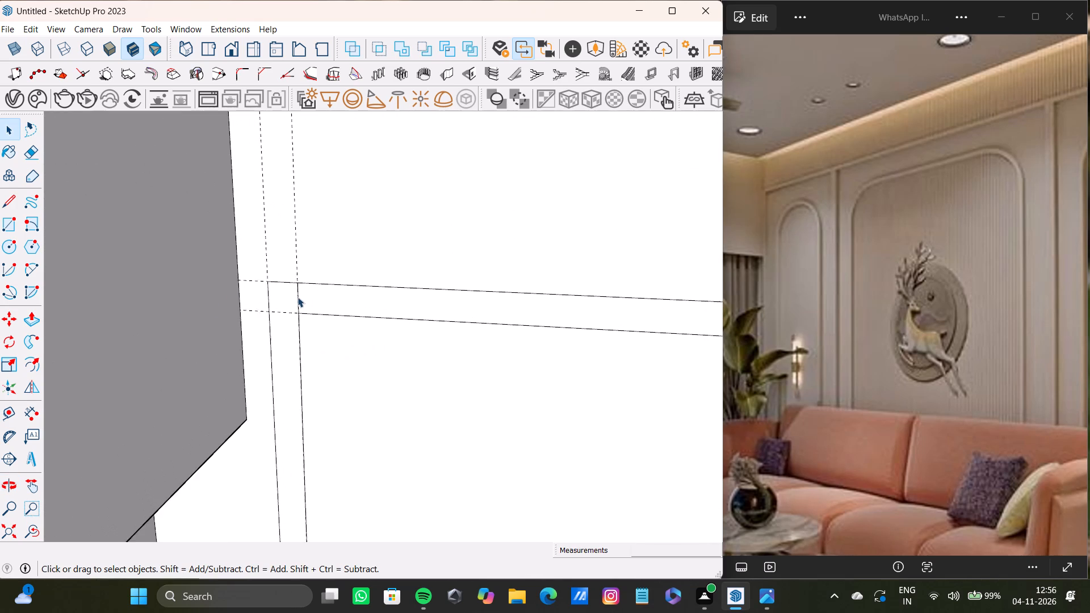
scroll(297, 297, "up", 2)
left_click(297, 297)
key("Delete")
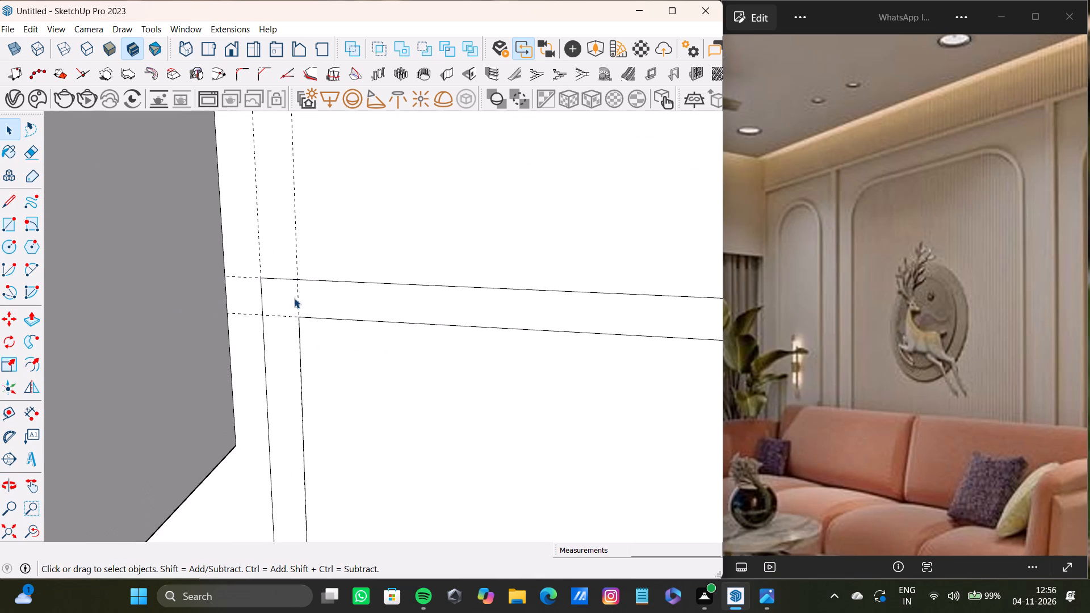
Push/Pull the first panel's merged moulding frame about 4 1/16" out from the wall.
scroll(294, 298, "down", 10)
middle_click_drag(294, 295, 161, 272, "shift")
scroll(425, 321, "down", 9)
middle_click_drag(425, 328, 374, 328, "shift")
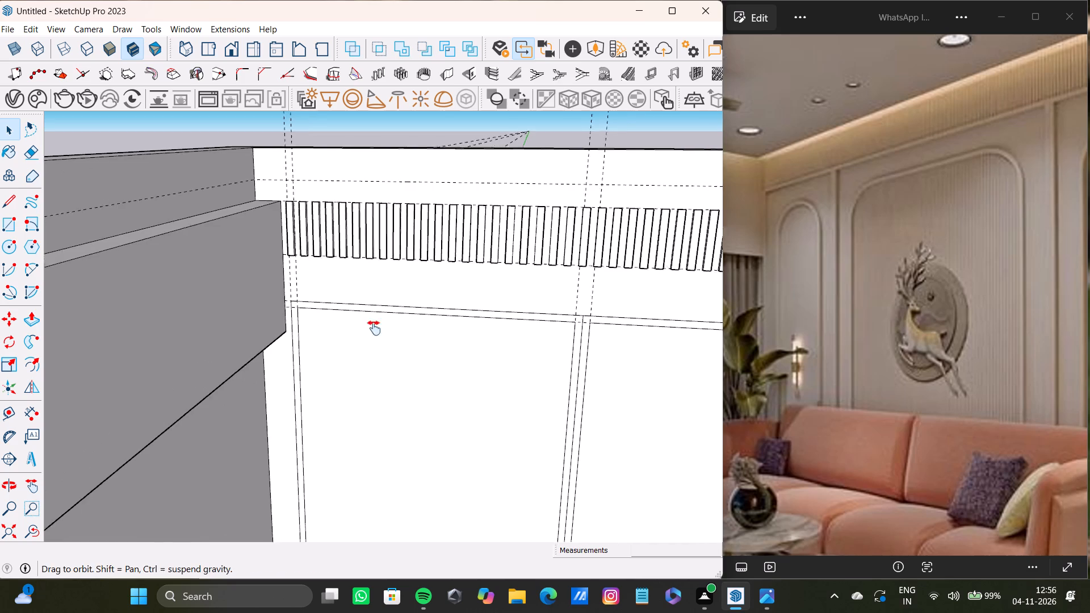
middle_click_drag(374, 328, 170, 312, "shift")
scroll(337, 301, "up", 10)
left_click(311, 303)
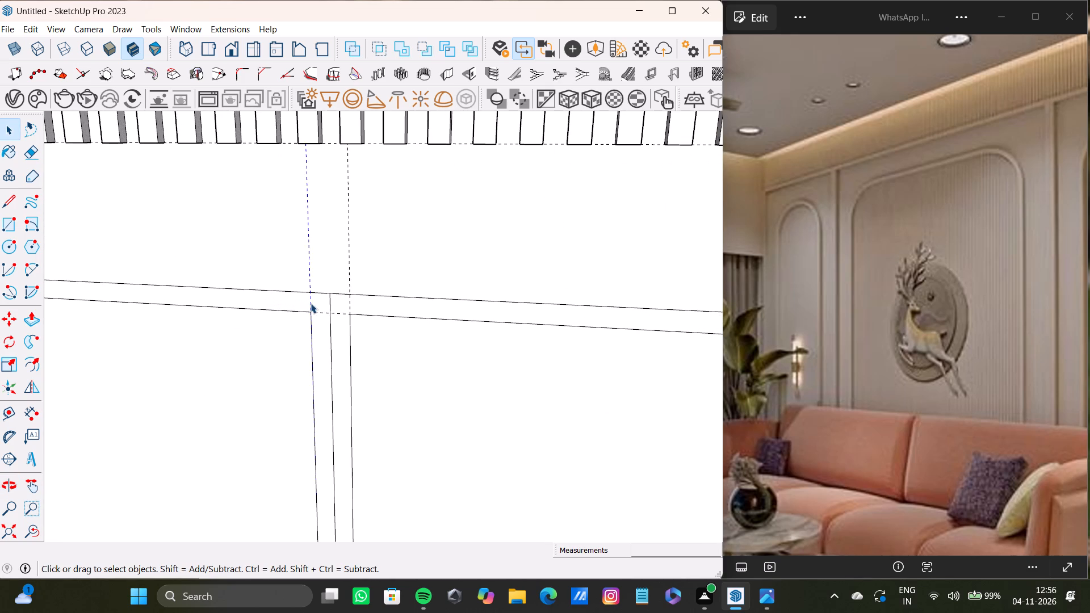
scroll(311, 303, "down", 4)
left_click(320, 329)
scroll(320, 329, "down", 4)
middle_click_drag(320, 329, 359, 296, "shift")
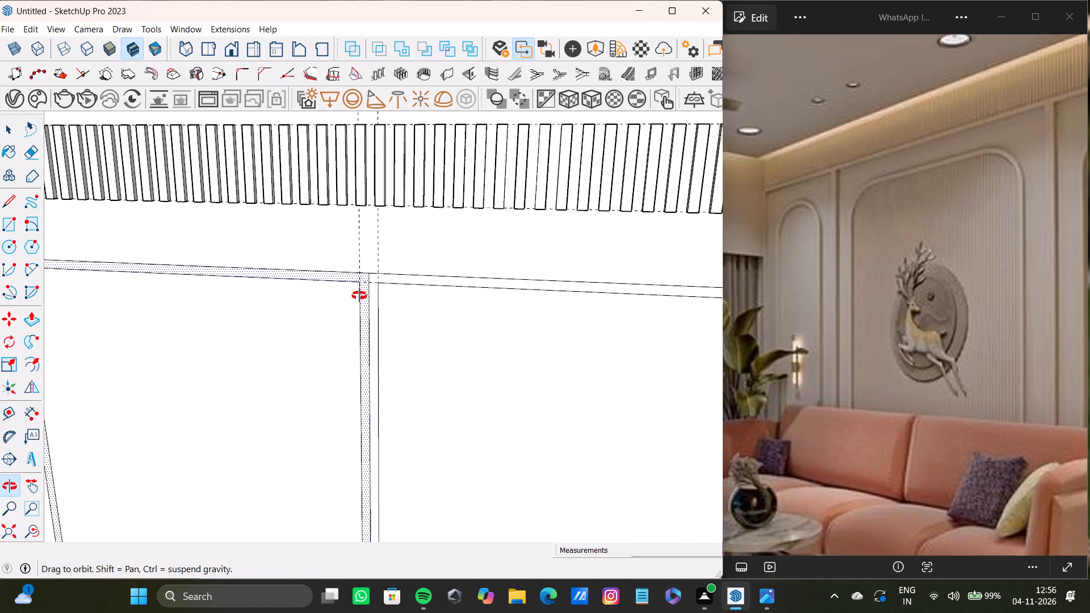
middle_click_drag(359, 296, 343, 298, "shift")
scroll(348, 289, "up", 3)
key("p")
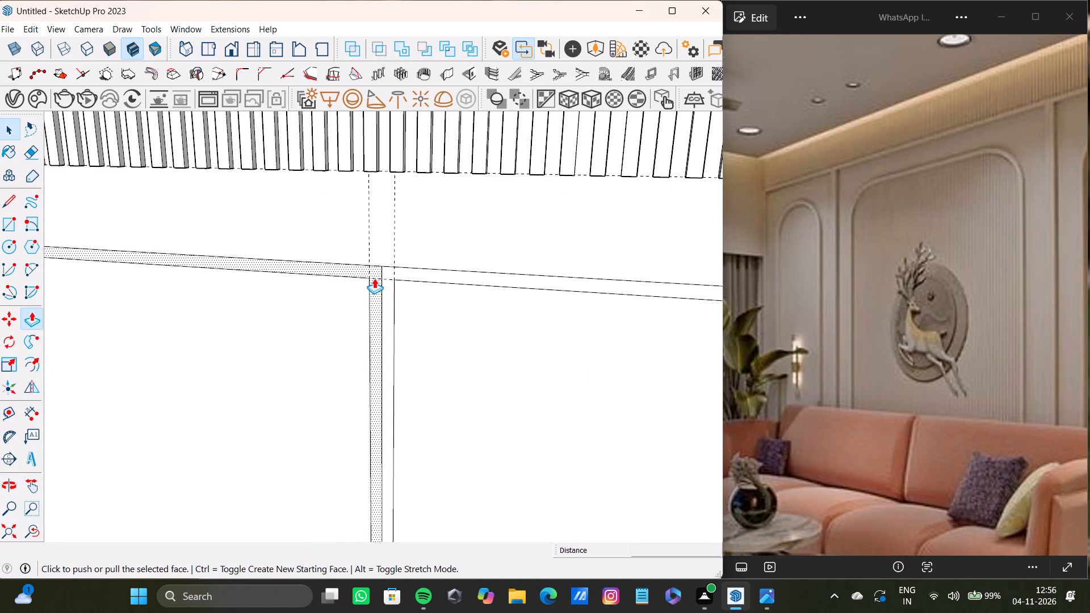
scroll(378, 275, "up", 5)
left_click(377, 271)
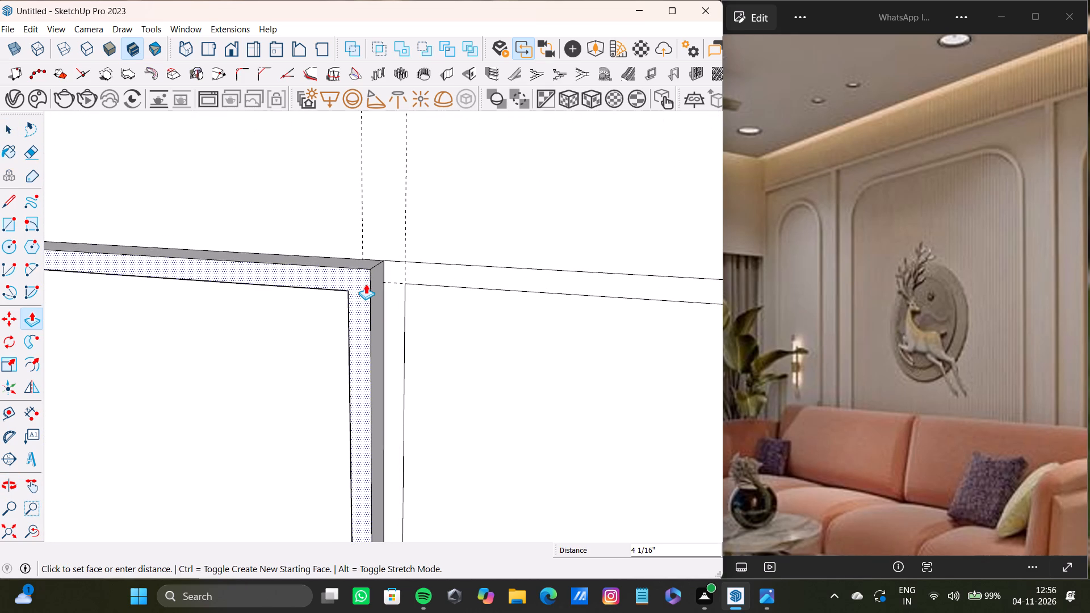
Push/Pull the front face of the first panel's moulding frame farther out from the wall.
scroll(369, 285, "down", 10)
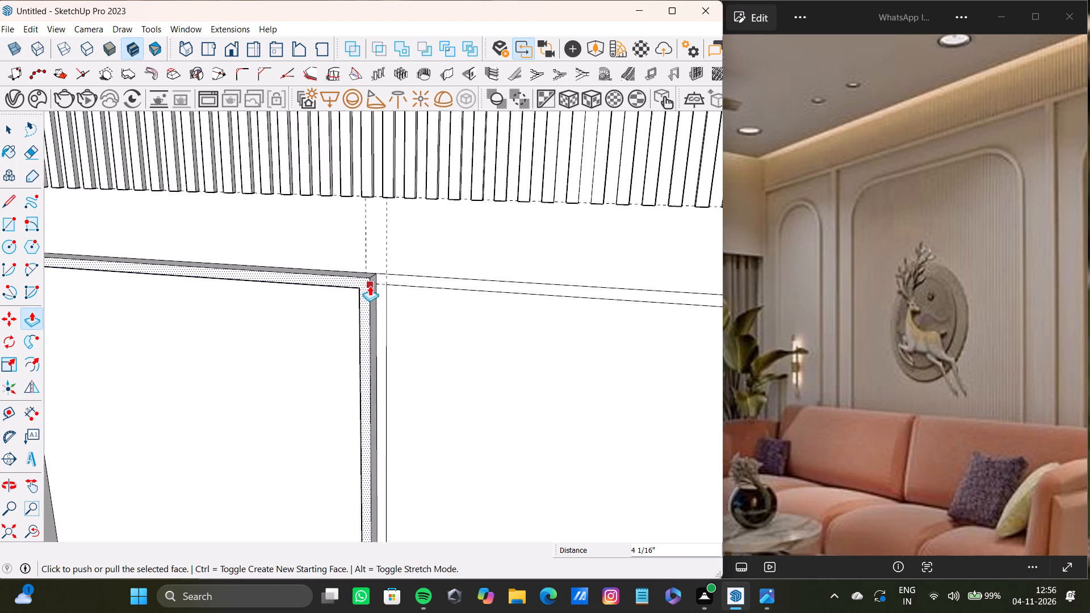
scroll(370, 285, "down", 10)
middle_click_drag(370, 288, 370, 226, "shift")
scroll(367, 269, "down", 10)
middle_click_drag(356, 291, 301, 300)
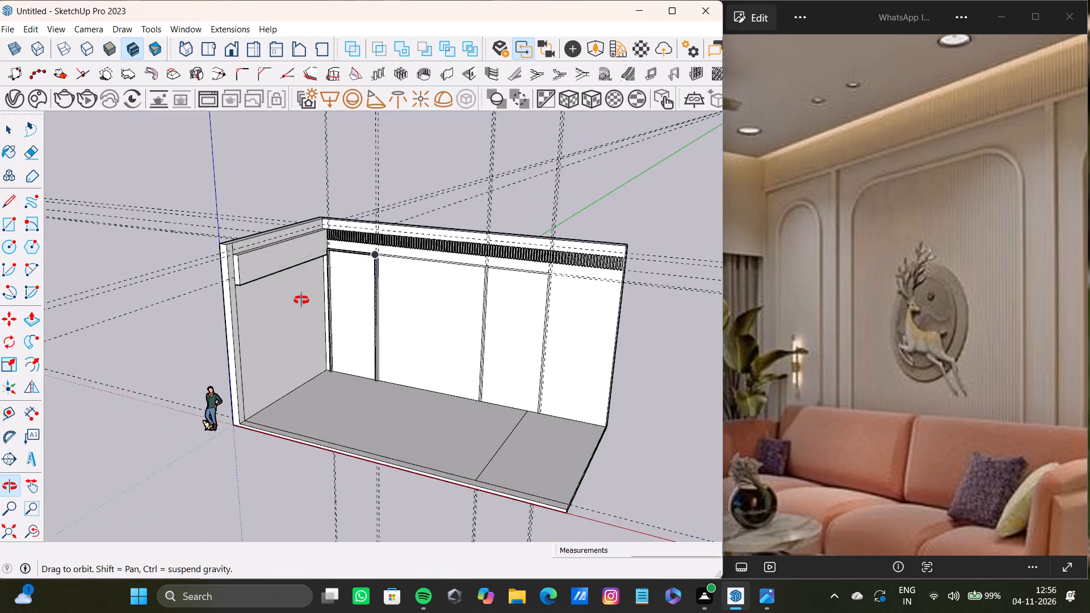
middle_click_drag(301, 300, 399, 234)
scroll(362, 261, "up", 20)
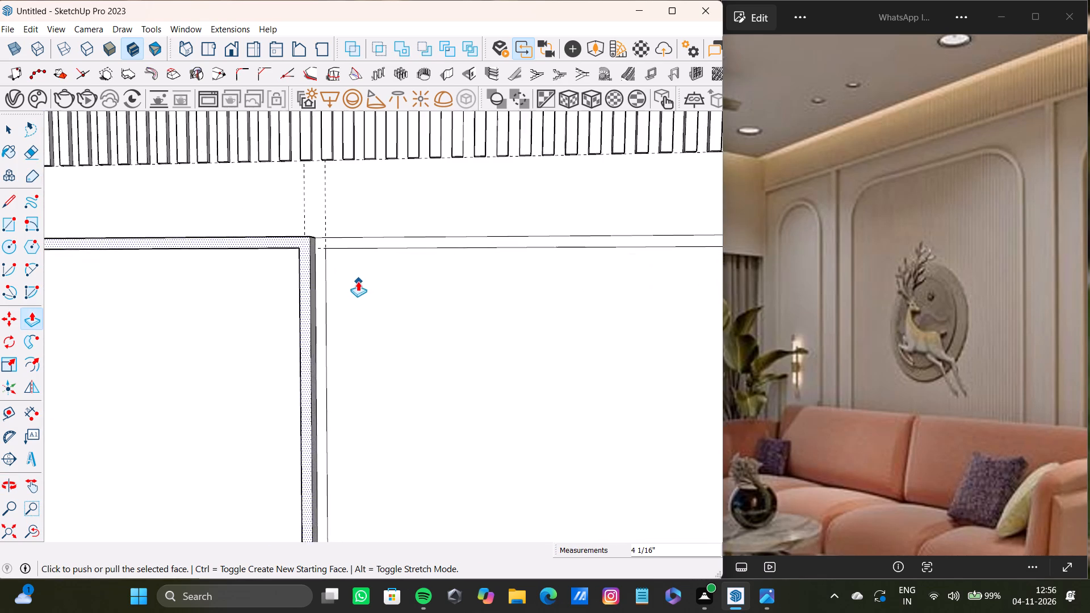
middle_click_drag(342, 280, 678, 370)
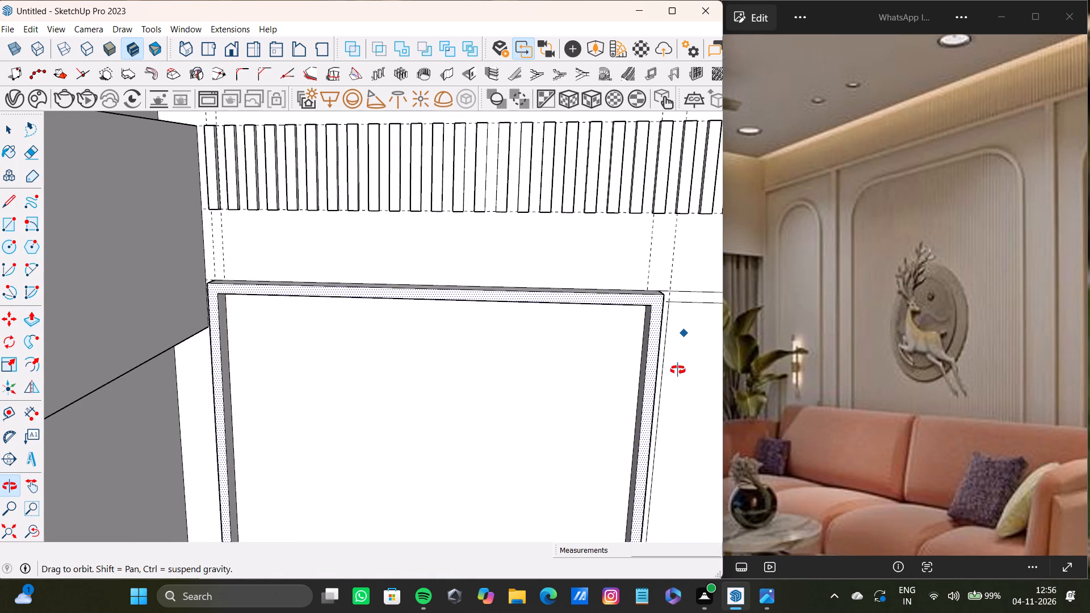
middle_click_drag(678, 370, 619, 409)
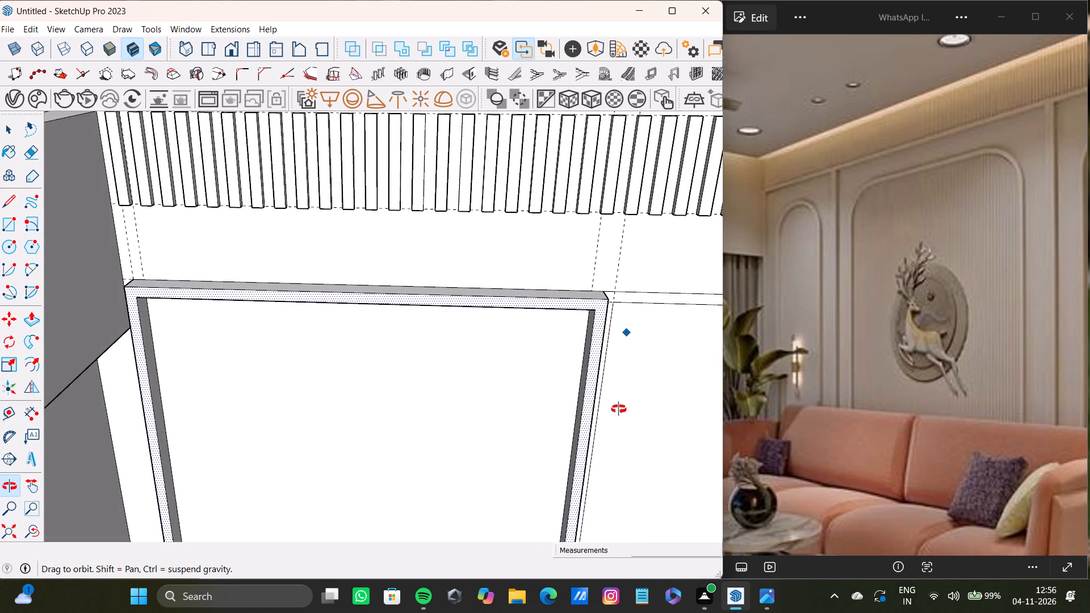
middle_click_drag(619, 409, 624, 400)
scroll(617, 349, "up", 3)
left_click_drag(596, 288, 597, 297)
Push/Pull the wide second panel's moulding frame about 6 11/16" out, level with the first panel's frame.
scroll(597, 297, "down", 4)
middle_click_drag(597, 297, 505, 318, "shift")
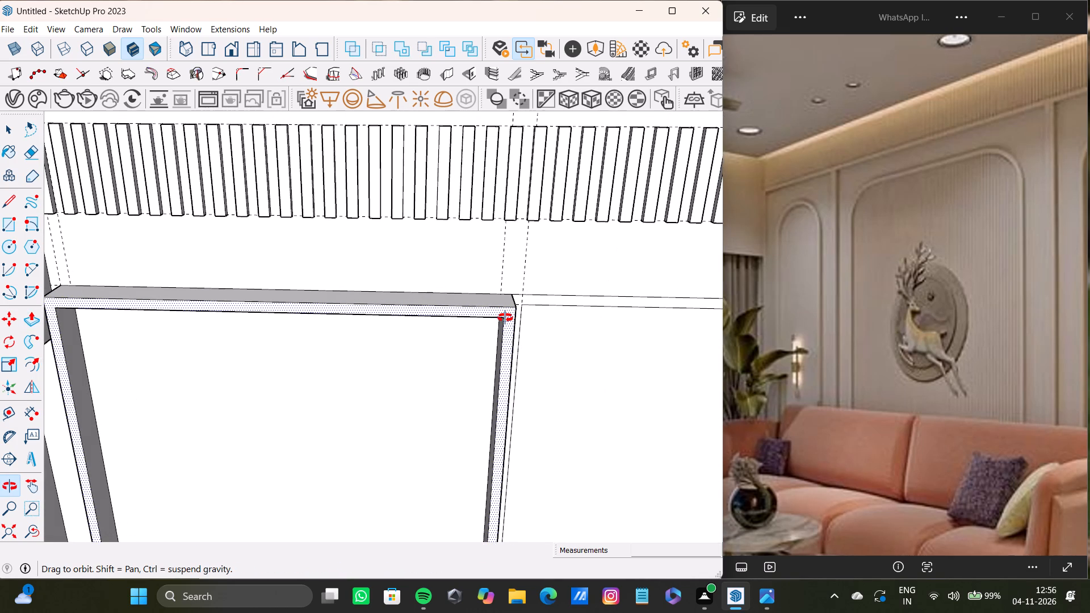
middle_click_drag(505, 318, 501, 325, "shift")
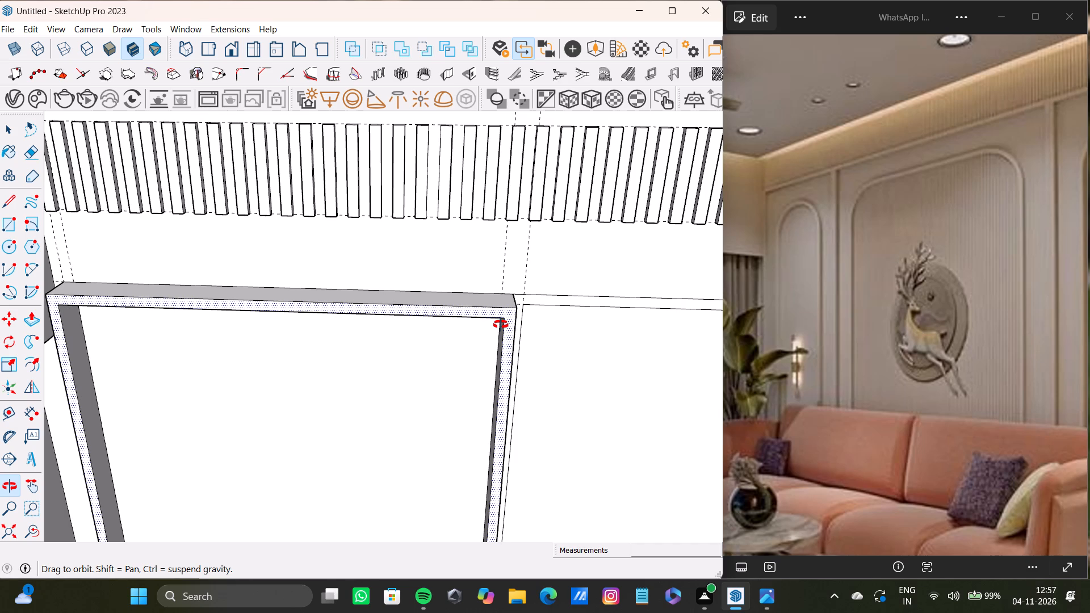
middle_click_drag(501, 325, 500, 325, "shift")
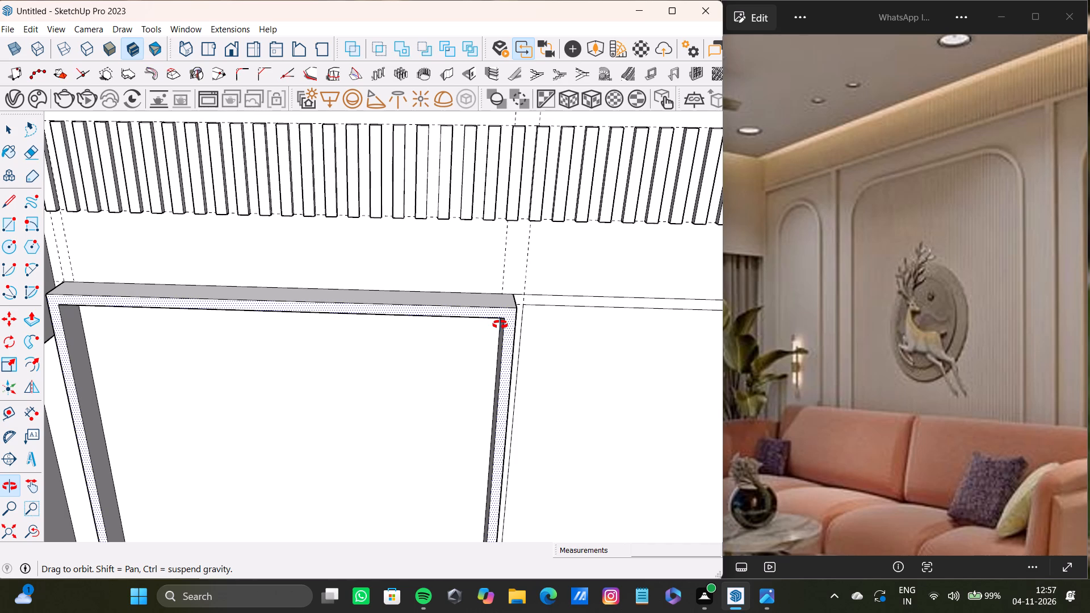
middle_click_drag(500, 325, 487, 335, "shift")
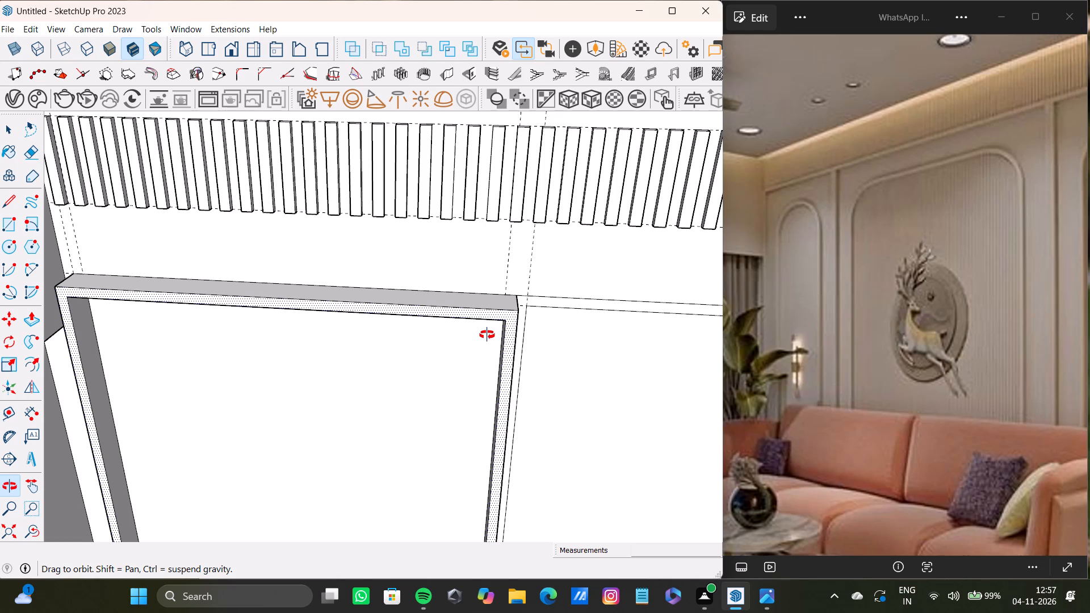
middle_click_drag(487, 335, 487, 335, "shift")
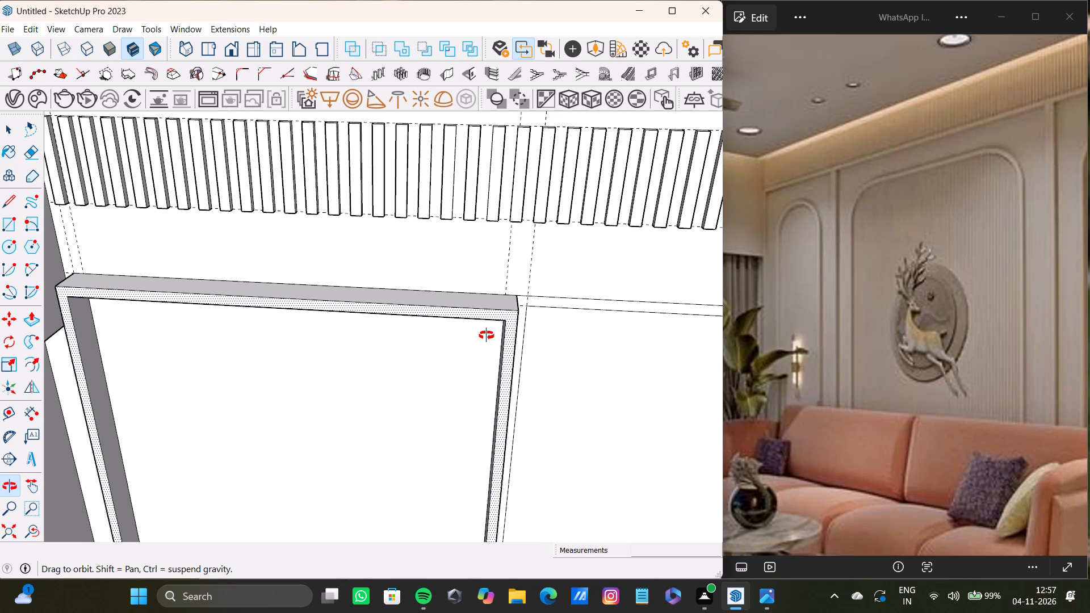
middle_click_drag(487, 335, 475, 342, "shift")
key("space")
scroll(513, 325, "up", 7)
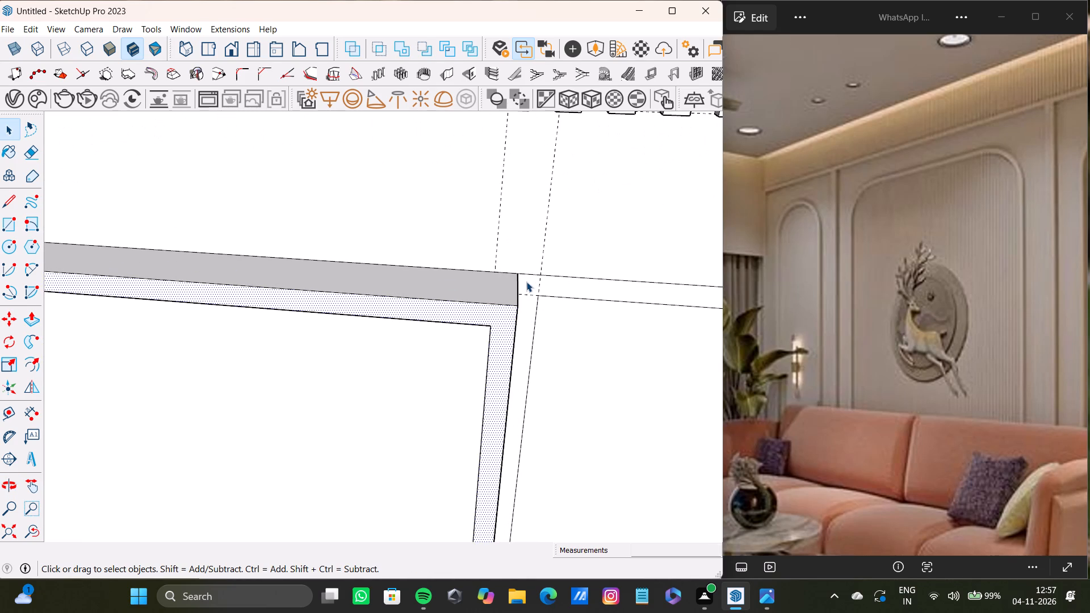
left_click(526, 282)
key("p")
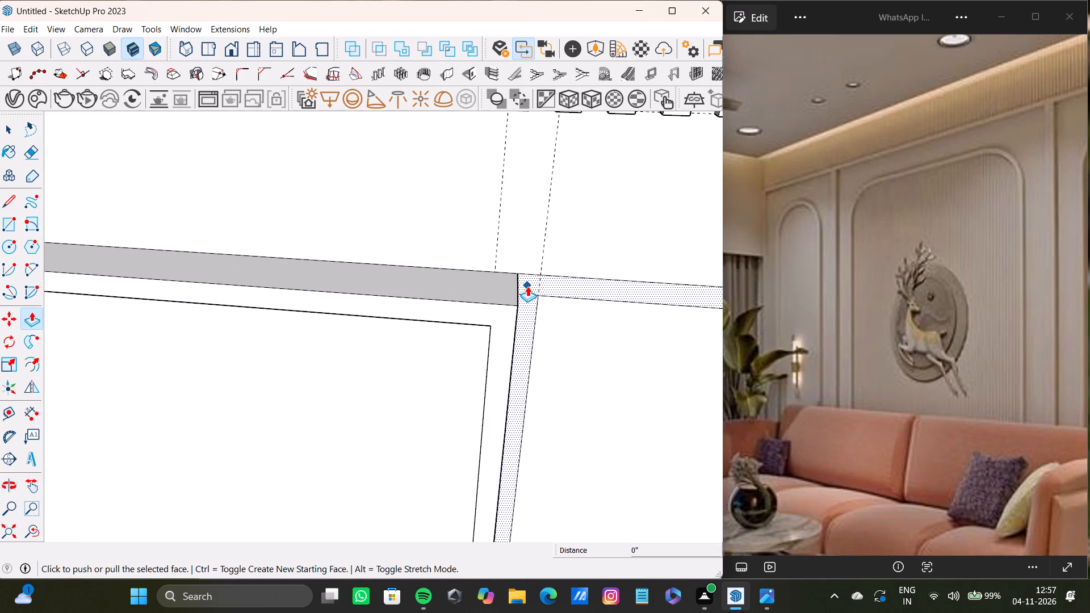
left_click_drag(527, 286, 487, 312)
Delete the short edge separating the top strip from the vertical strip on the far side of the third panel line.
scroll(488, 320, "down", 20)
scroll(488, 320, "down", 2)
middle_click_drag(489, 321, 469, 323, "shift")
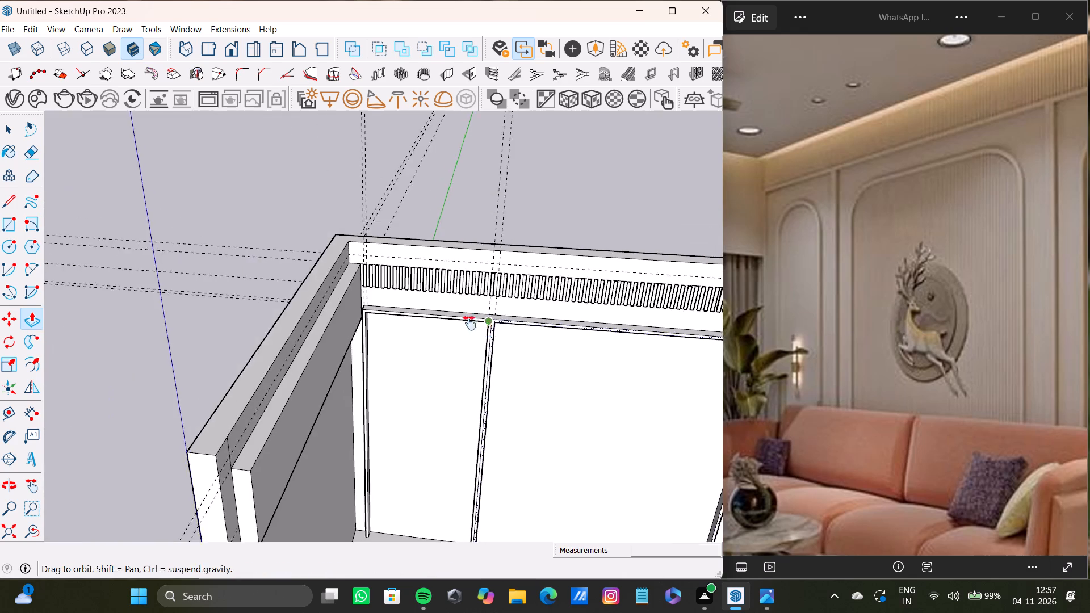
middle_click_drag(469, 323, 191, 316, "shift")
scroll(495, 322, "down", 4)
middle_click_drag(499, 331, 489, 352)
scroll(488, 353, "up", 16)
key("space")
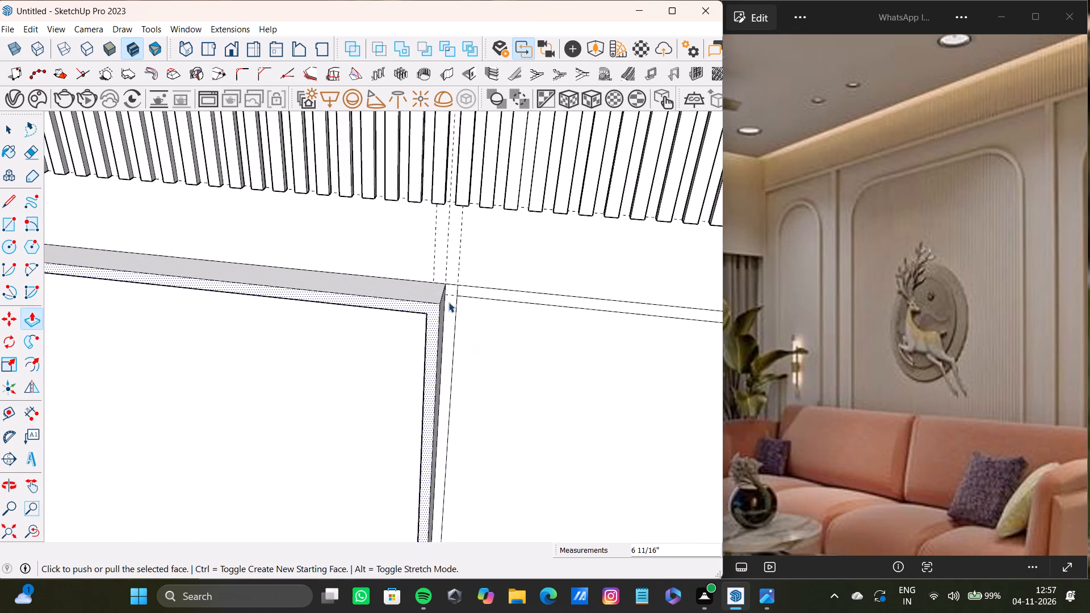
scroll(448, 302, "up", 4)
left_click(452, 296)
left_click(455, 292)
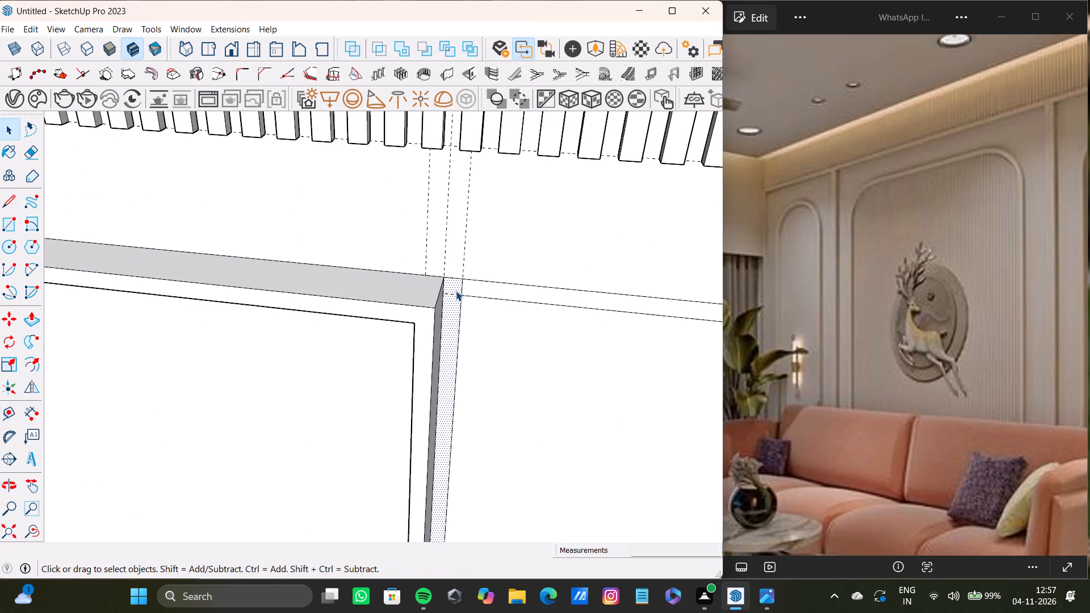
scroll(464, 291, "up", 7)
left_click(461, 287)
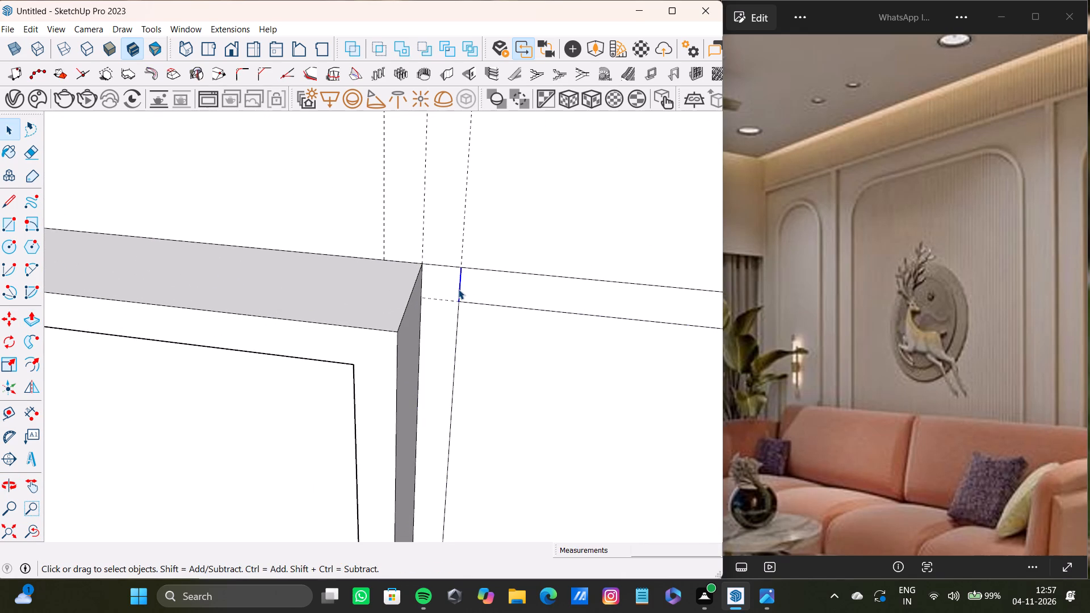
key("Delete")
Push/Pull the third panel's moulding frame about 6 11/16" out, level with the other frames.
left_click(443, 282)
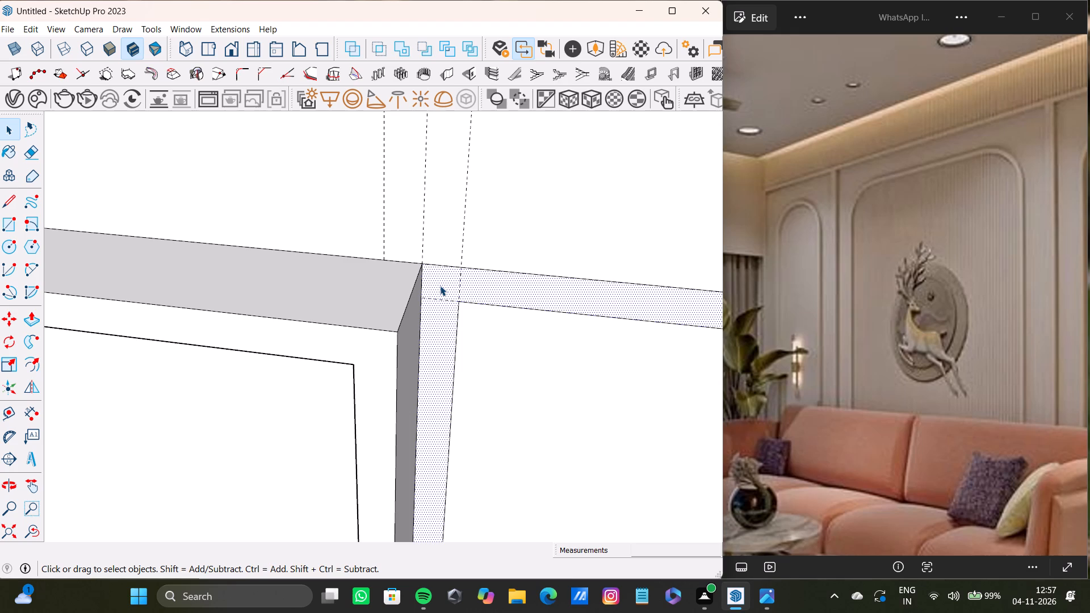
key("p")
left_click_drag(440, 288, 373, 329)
Examine the moulding frames on the long wall against the base of the panelling in the reference photo.
scroll(408, 341, "down", 20)
scroll(408, 341, "down", 5)
middle_click_drag(412, 349, 401, 245)
scroll(413, 304, "down", 8)
middle_click_drag(413, 318, 454, 258)
scroll(933, 466, "down", 8)
middle_click_drag(938, 456, 833, 373)
scroll(1064, 417, "up", 12)
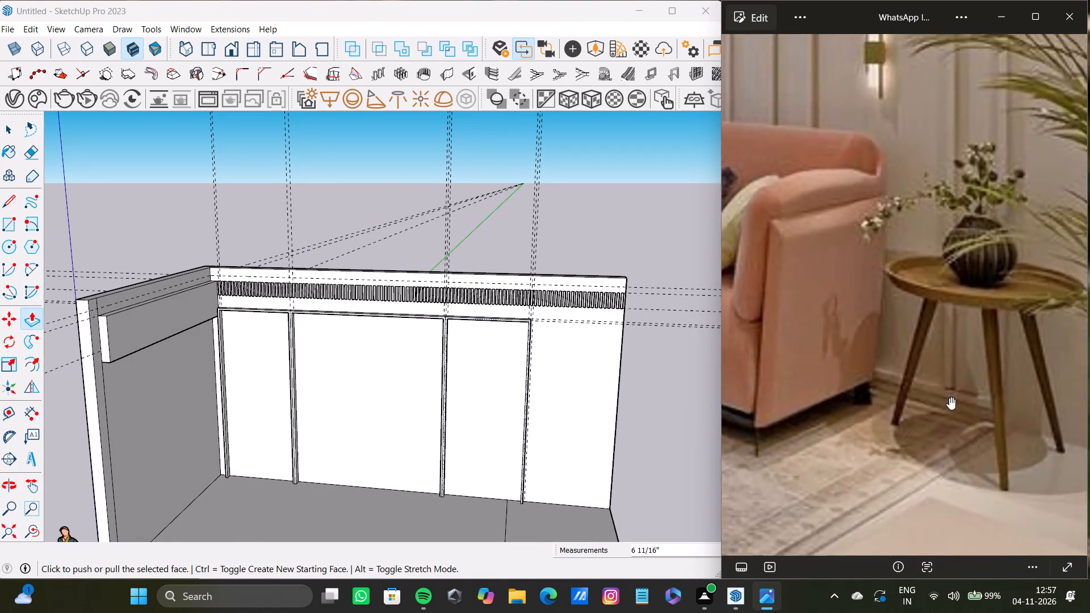
scroll(949, 397, "up", 3)
scroll(808, 397, "down", 3)
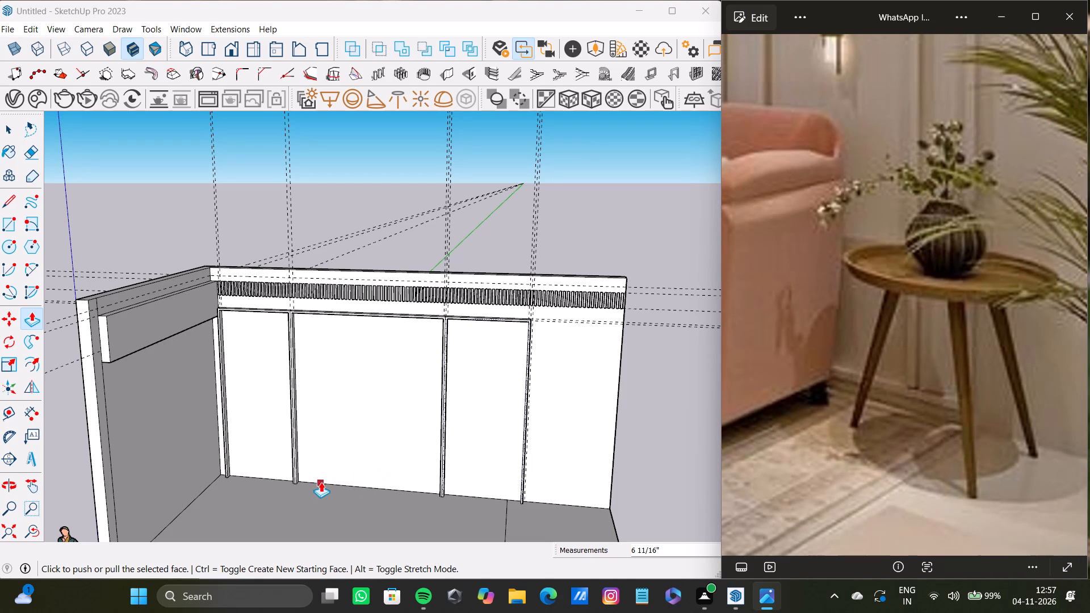
scroll(338, 402, "down", 4)
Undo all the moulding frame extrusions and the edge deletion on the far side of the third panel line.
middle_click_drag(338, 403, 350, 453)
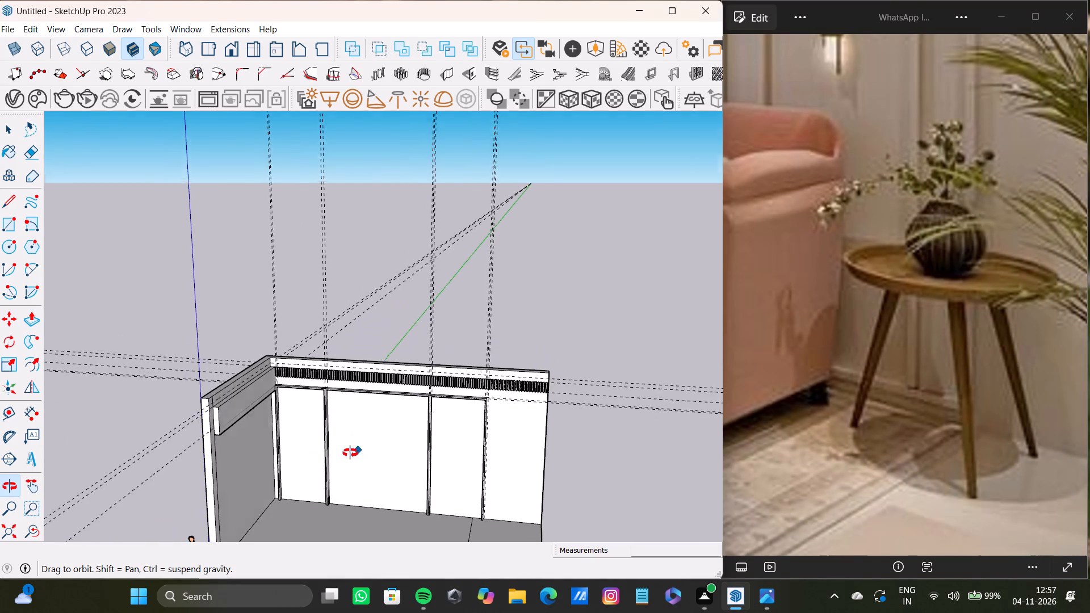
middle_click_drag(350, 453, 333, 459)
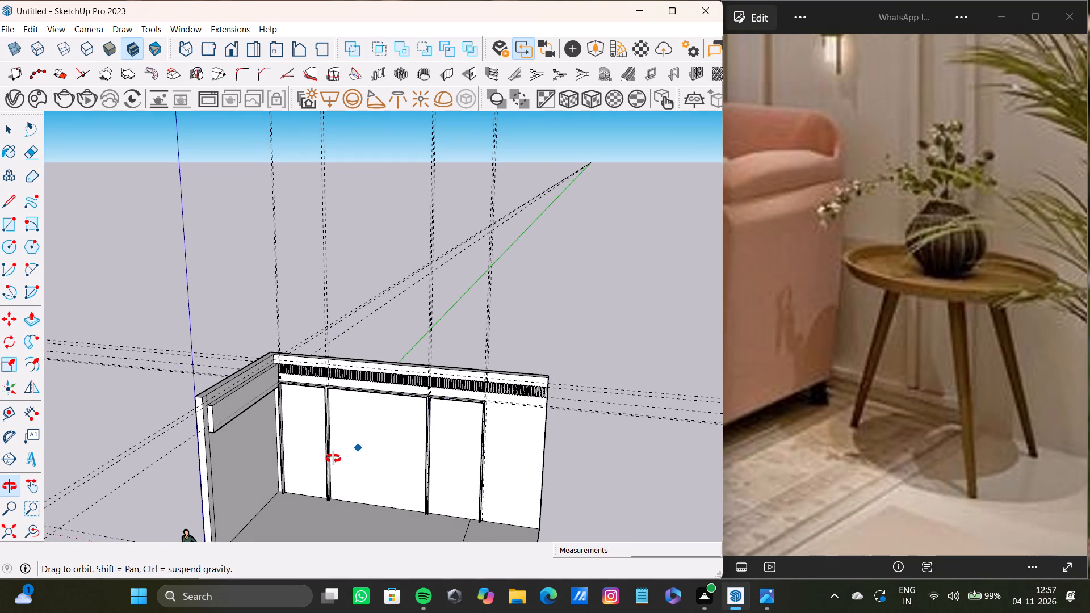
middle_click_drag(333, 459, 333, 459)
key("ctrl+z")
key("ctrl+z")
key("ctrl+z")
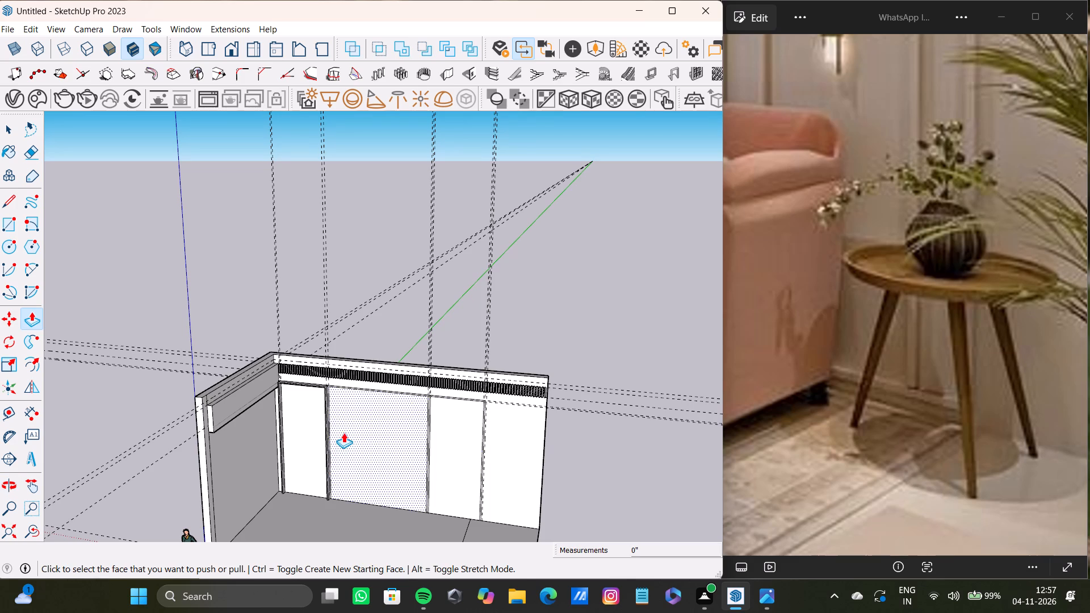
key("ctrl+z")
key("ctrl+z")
Place a horizontal guide on the long wall 6" above its floor edge.
scroll(306, 464, "up", 6)
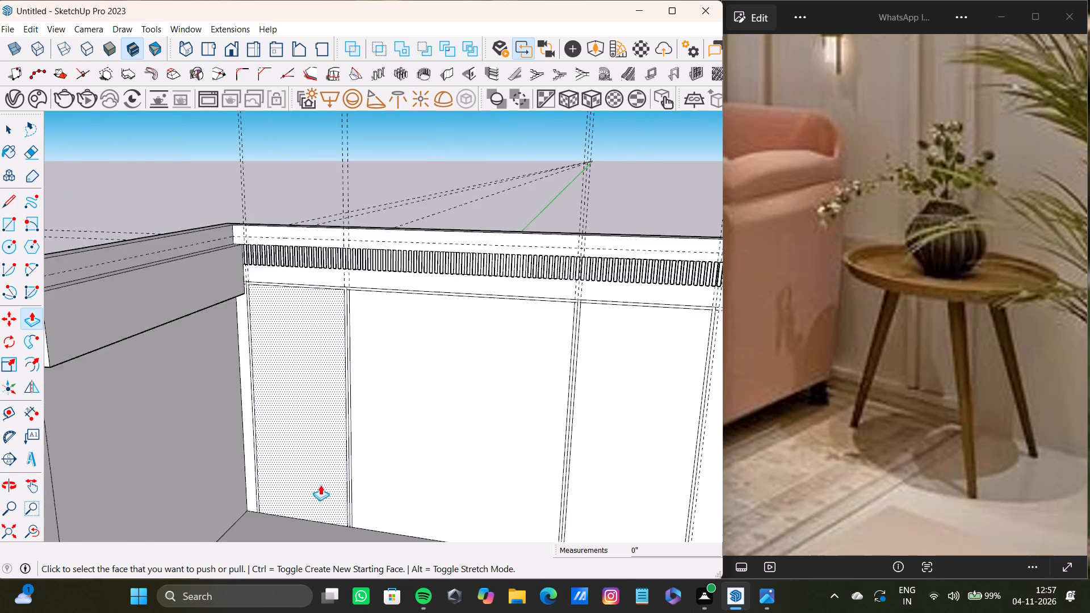
scroll(320, 485, "up", 3)
middle_click_drag(320, 485, 332, 378, "shift")
scroll(351, 446, "up", 4)
middle_click_drag(351, 446, 385, 434)
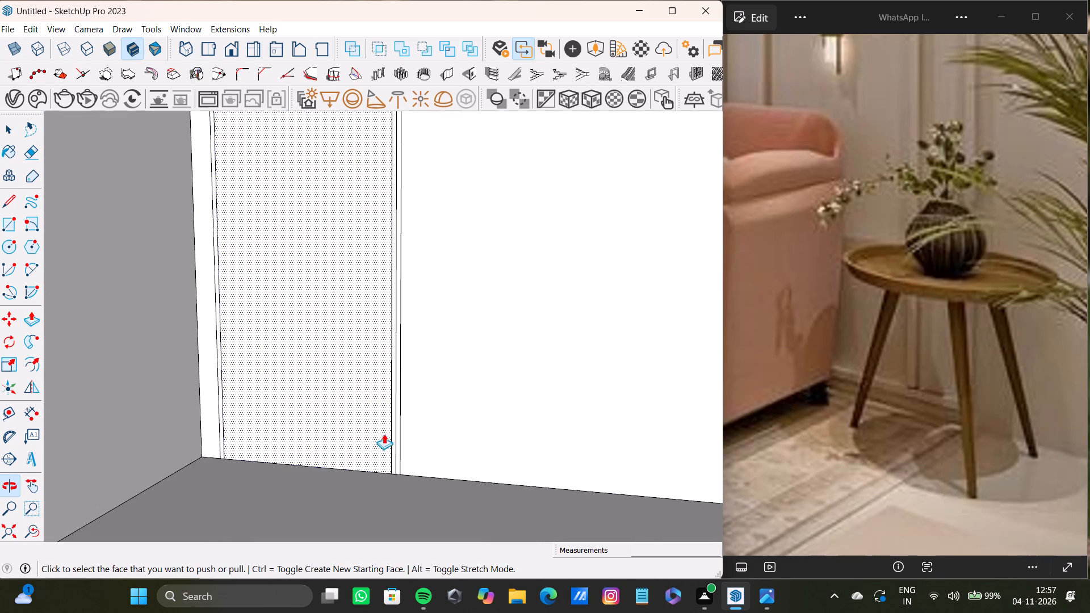
key("t")
scroll(360, 465, "up", 3)
left_click_drag(376, 472, 376, 464)
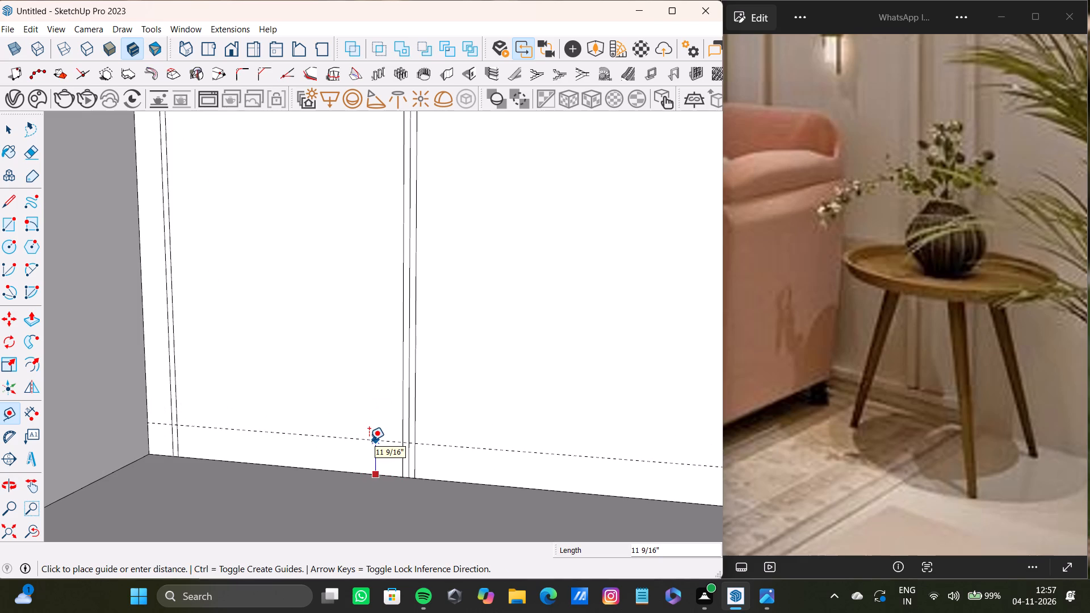
type("6\"")
key("Return")
Place a second horizontal guide on the long wall 2" above the existing guide near the floor.
scroll(358, 458, "up", 6)
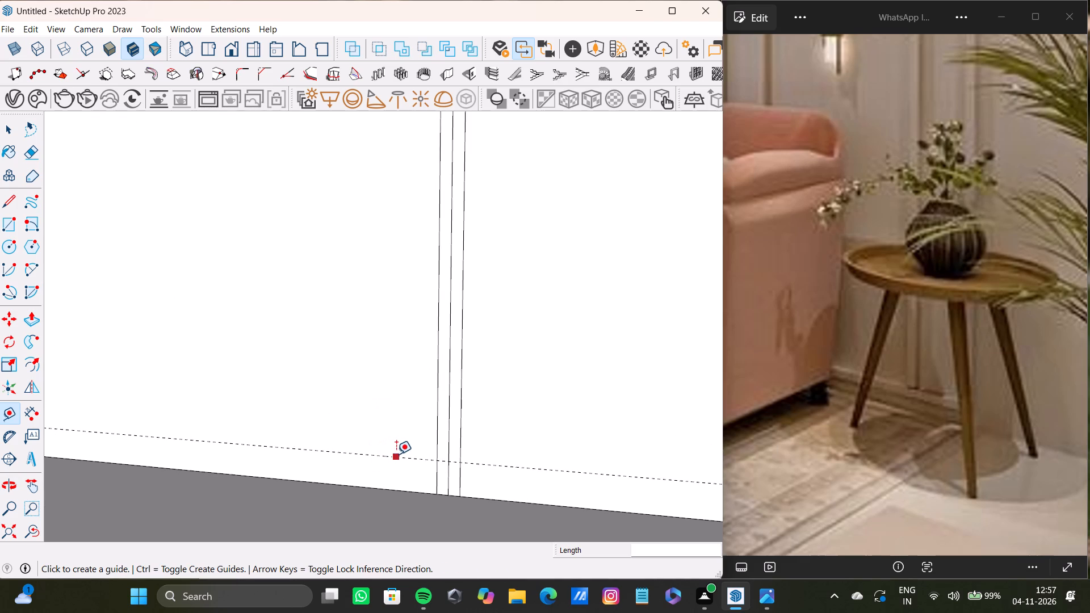
left_click(396, 456)
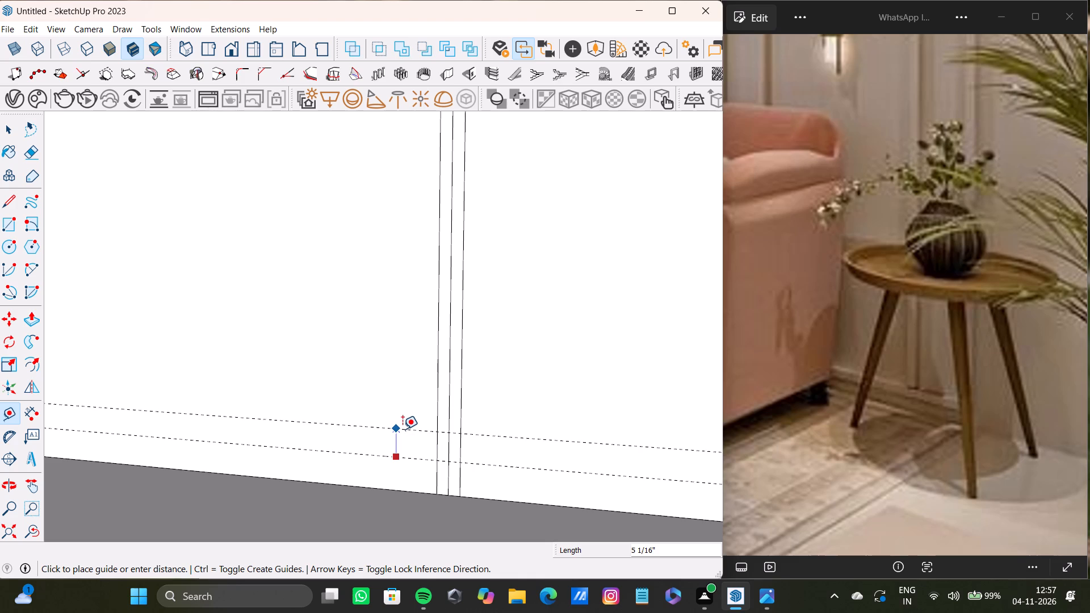
key("2")
key("shift+quotedbl")
key("Return")
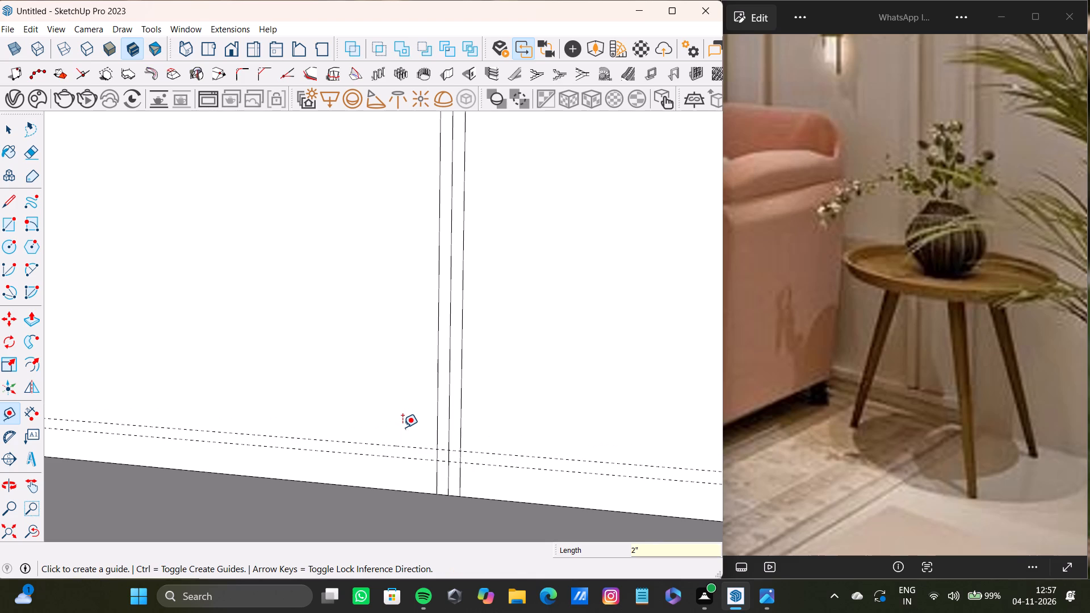
Draw a 2" high, about 6' 9" long rectangle between the two guides, spanning the first panel's inner frame edges.
scroll(408, 425, "down", 7)
middle_click_drag(421, 405, 296, 406, "shift")
scroll(422, 418, "down", 11)
scroll(339, 425, "up", 2)
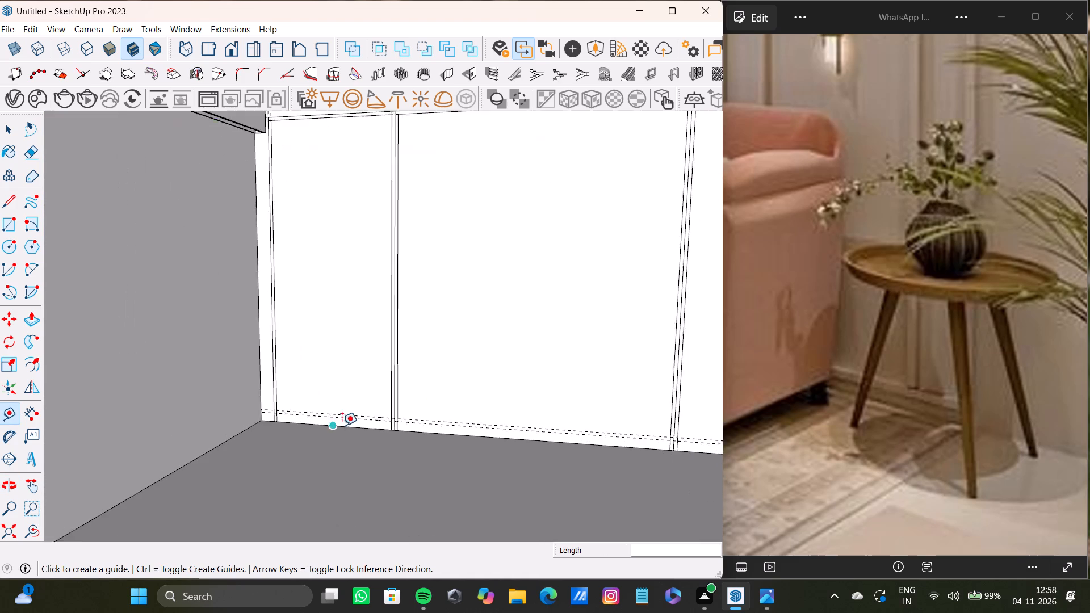
scroll(342, 426, "up", 6)
key("r")
scroll(249, 397, "up", 6)
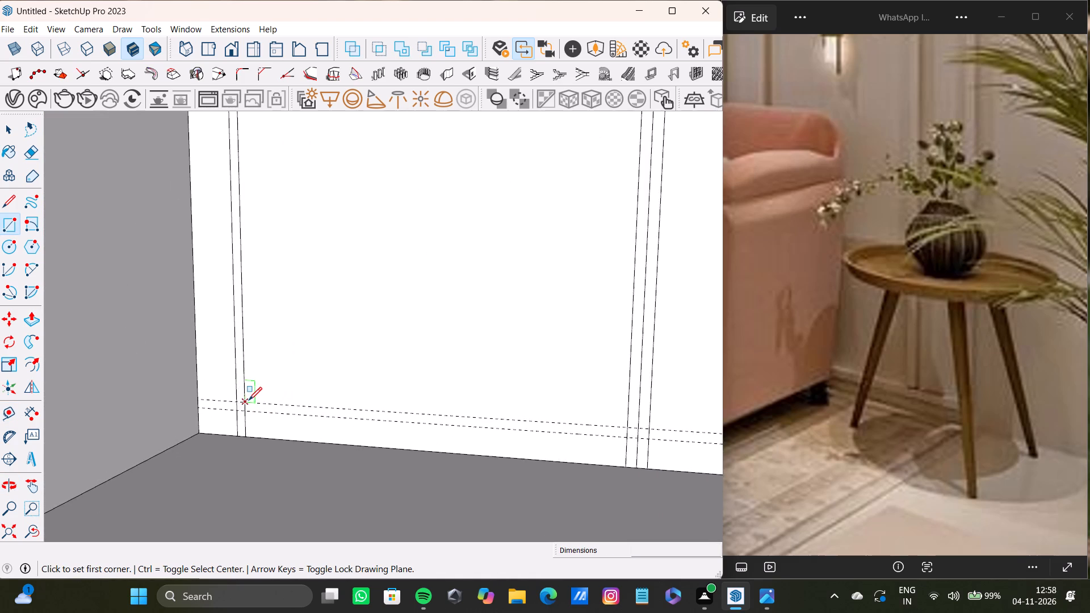
scroll(247, 402, "up", 4)
left_click(246, 402)
scroll(484, 455, "down", 2)
middle_click_drag(489, 444, 322, 410)
scroll(350, 421, "down", 1, "shift")
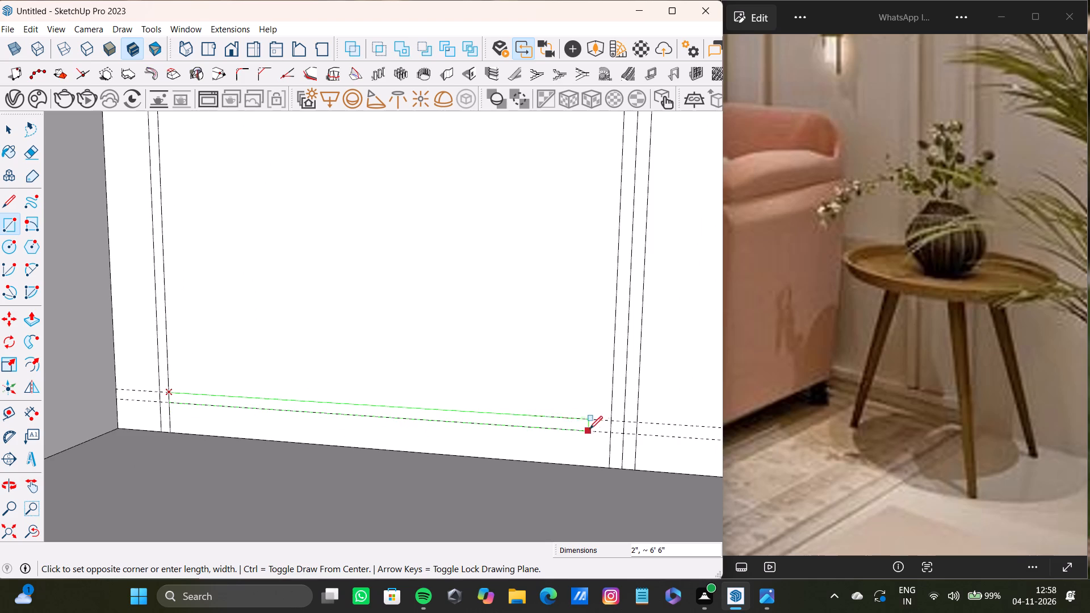
left_click(607, 429)
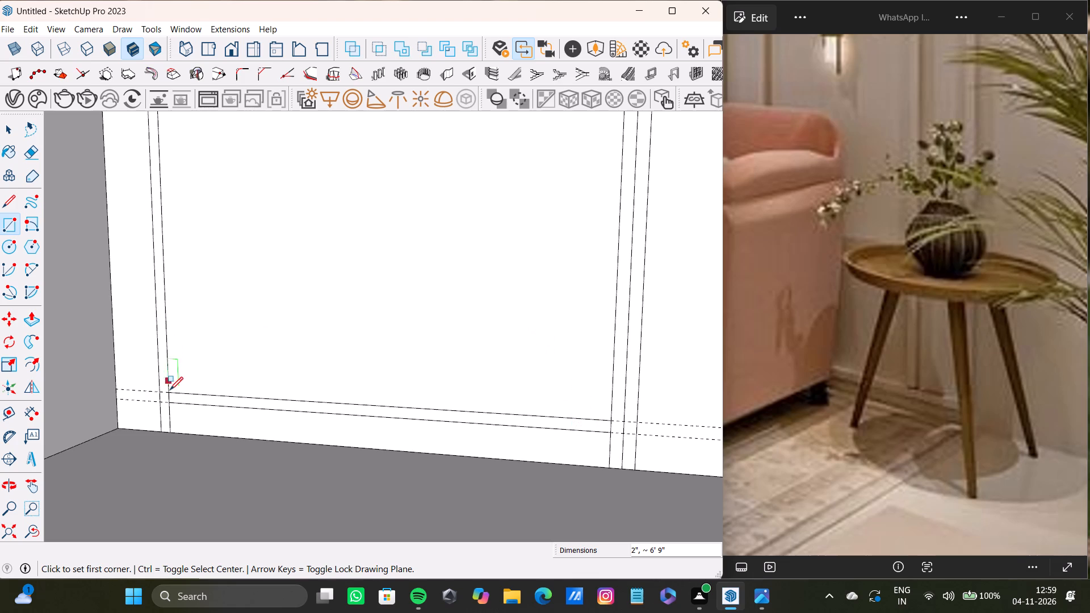
Draw a 2" high bottom rail rectangle between the two guides across the second panel, spanning its inner frame edges.
scroll(168, 411, "up", 7)
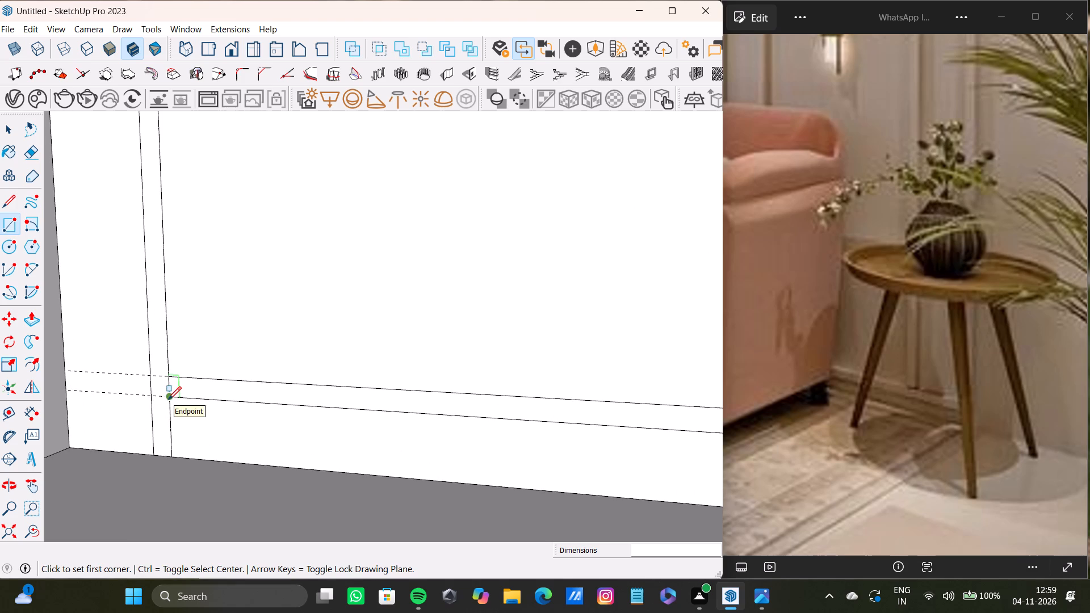
scroll(291, 250, "down", 12)
middle_click_drag(337, 254, 125, 170, "shift")
scroll(410, 218, "up", 2)
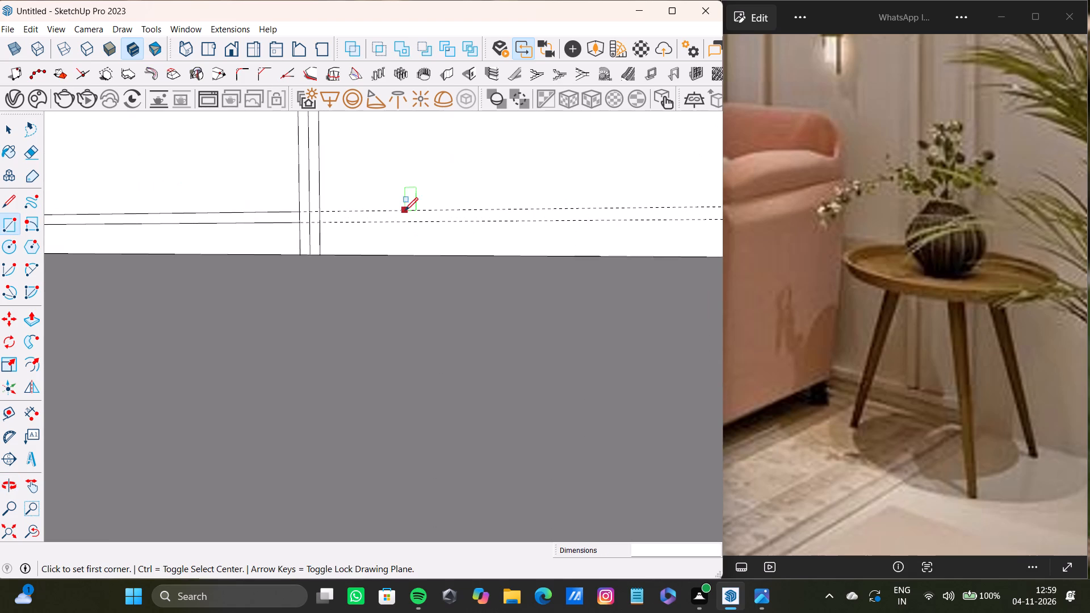
scroll(405, 211, "up", 6)
left_click(315, 211)
scroll(497, 240, "down", 5)
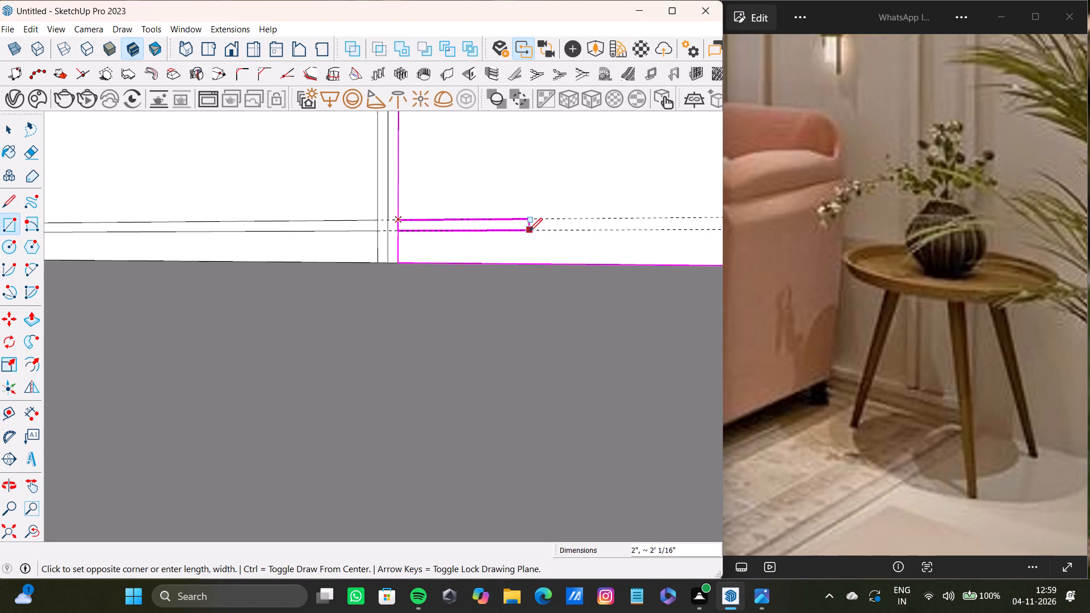
scroll(529, 231, "down", 3)
middle_click_drag(529, 229, 122, 200, "shift")
scroll(471, 246, "down", 4)
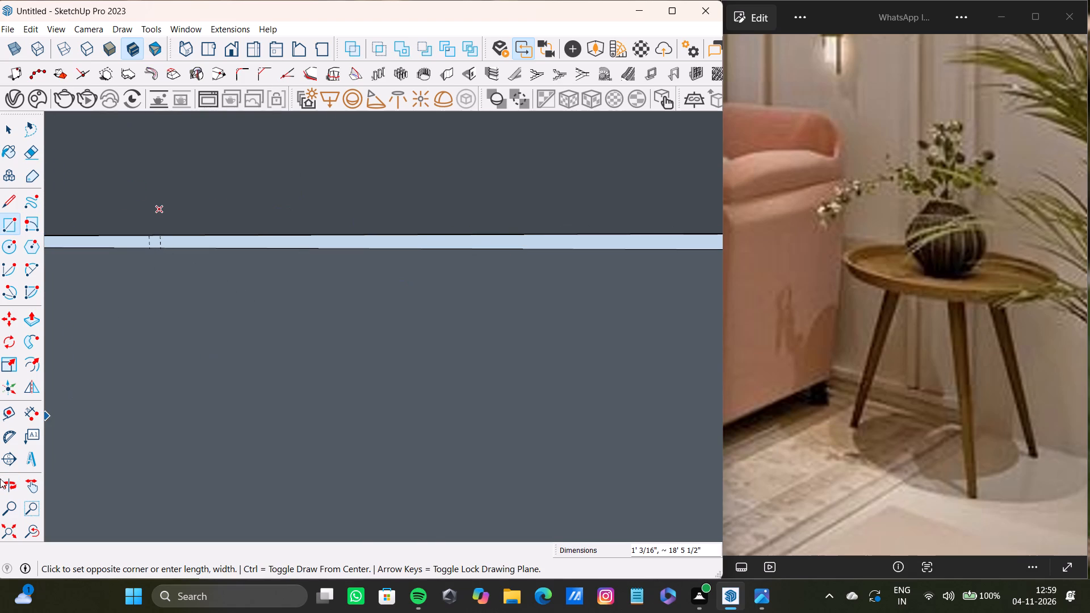
left_click(3, 529)
scroll(443, 422, "up", 8)
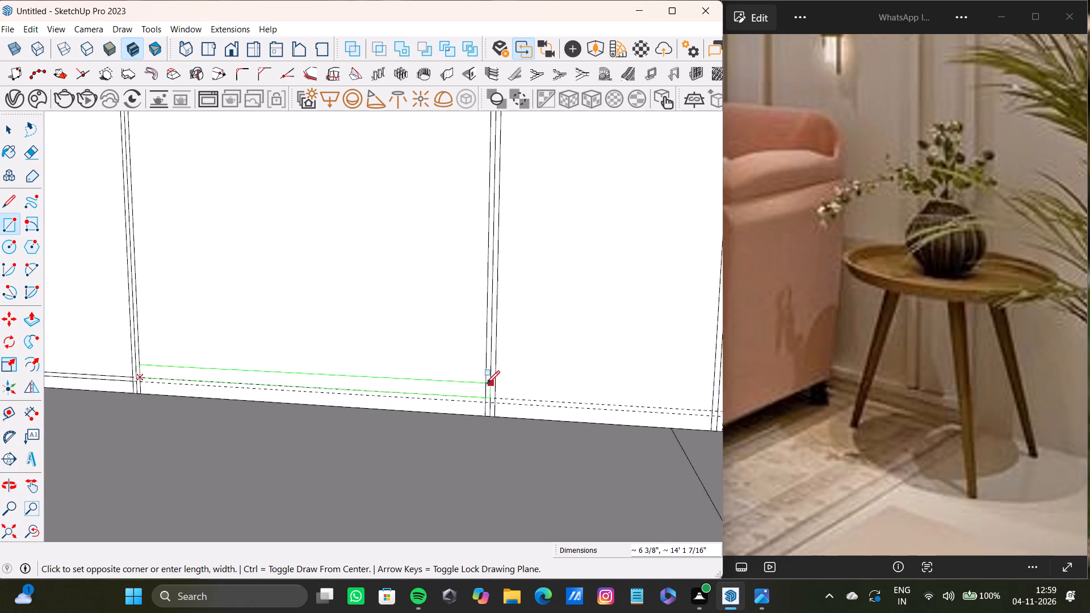
scroll(487, 384, "up", 4)
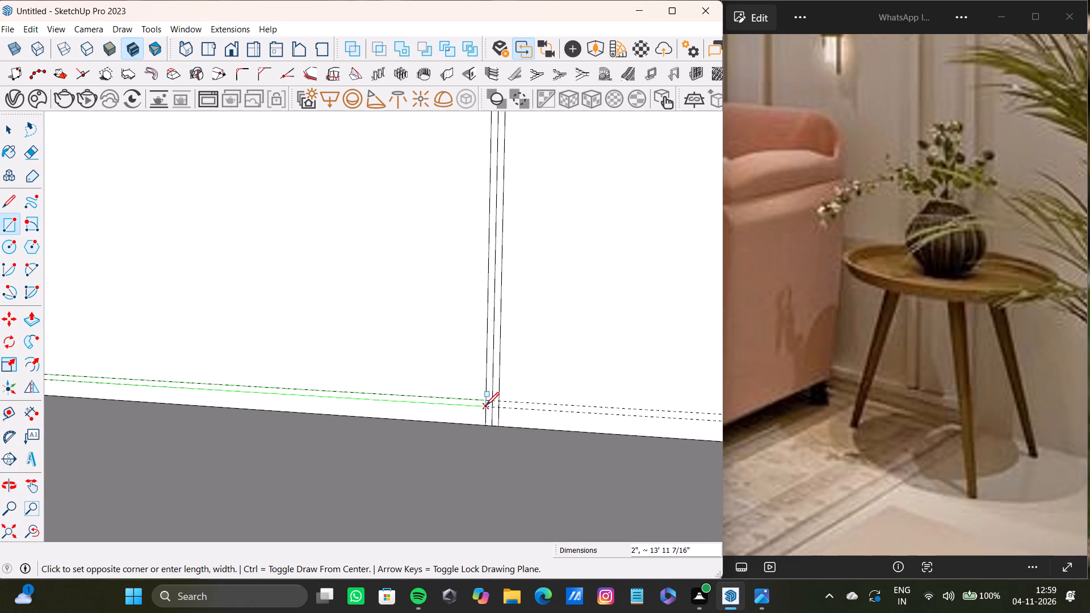
scroll(486, 404, "up", 7)
left_click(487, 413)
Draw a 2" high bottom rail rectangle between the guides across the third panel, spanning its inner frame edges.
scroll(487, 410, "down", 4)
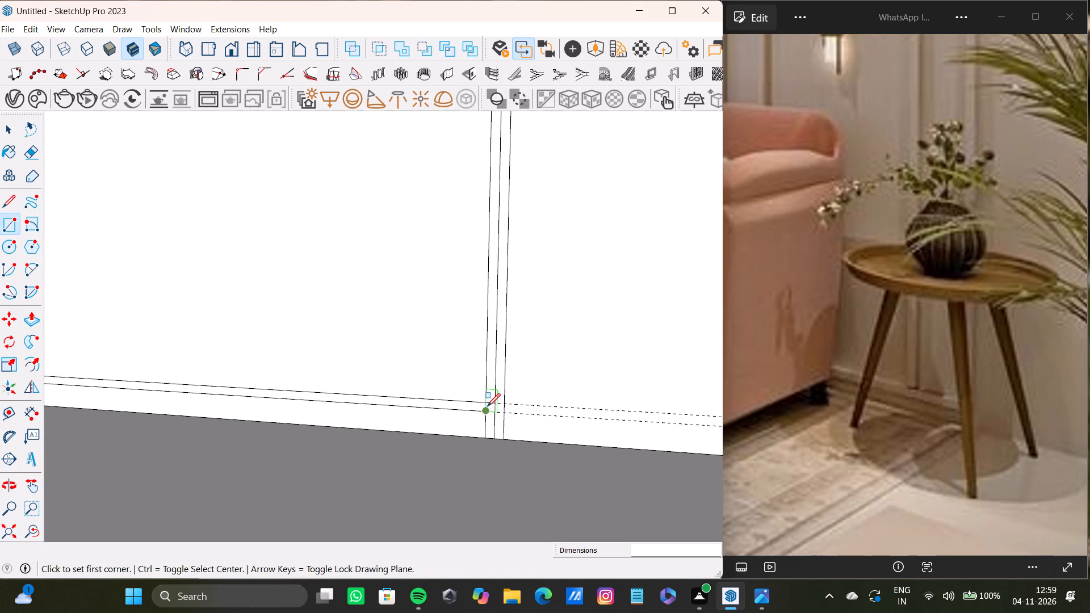
scroll(487, 406, "down", 3)
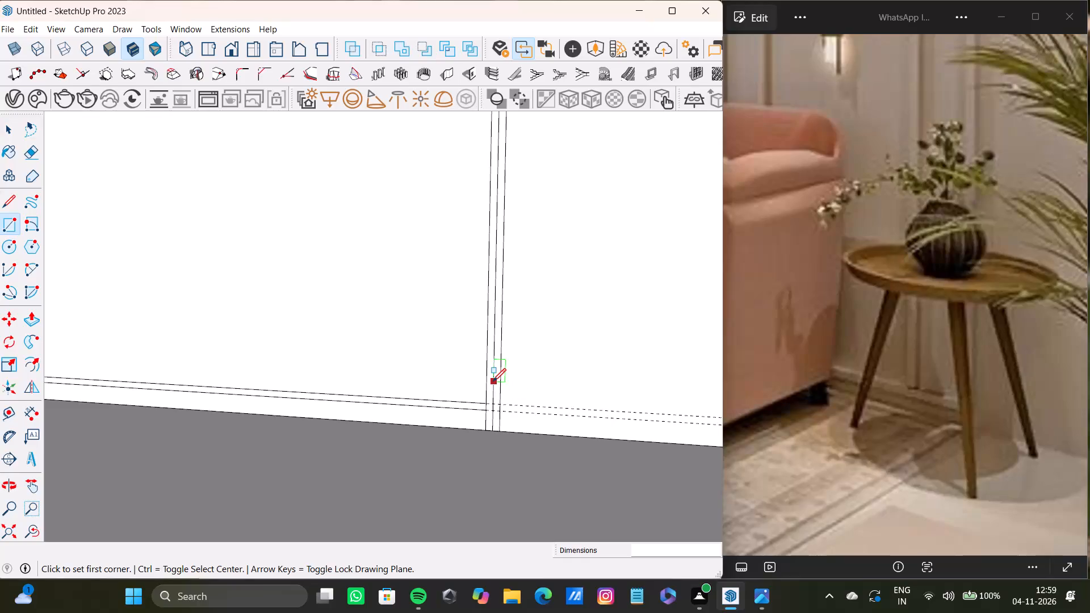
scroll(489, 400, "up", 8)
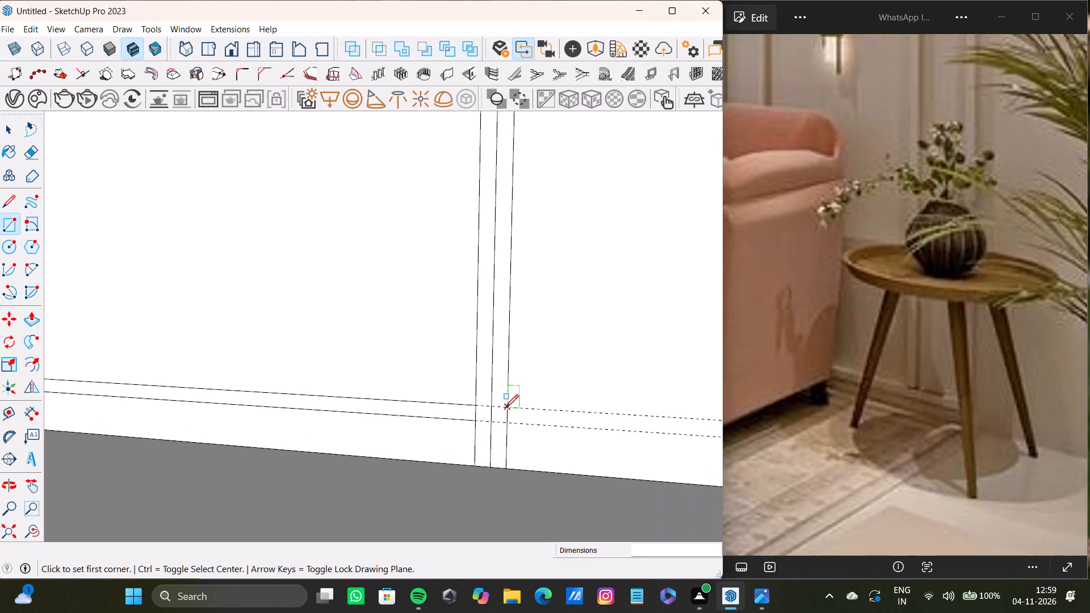
scroll(505, 408, "up", 3)
left_click(509, 408)
scroll(606, 448, "down", 14)
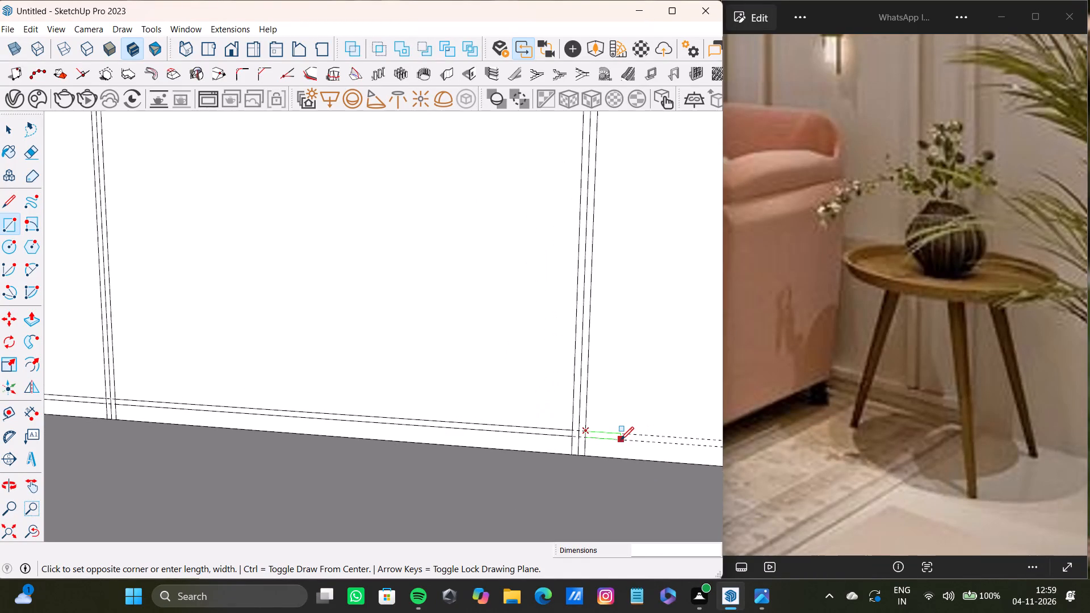
scroll(621, 440, "down", 8)
middle_click_drag(622, 436, 416, 396, "shift")
scroll(526, 400, "up", 8)
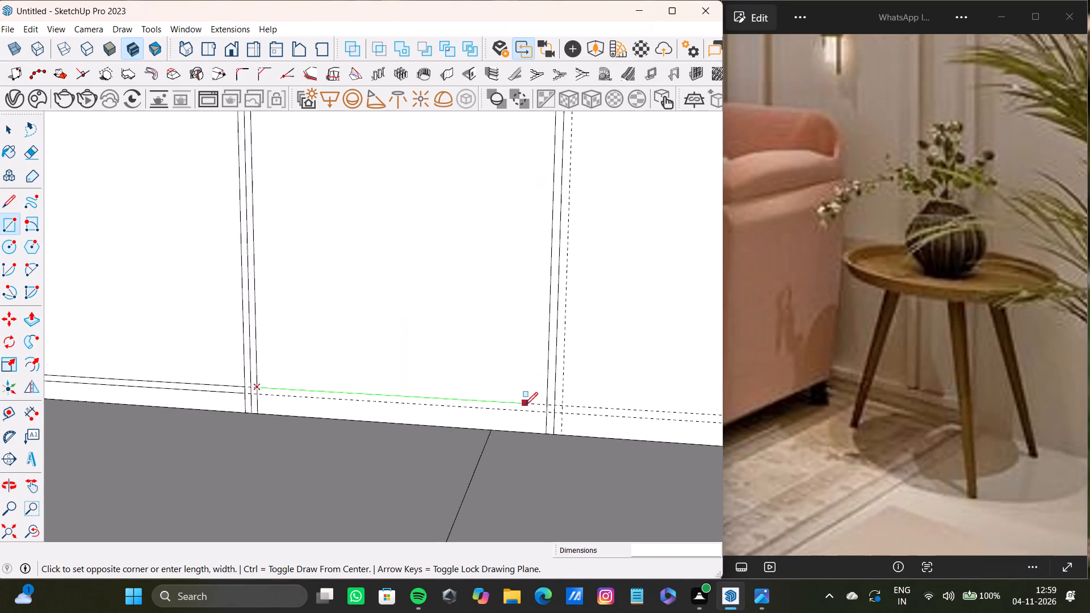
scroll(525, 405, "up", 1)
left_click(547, 418)
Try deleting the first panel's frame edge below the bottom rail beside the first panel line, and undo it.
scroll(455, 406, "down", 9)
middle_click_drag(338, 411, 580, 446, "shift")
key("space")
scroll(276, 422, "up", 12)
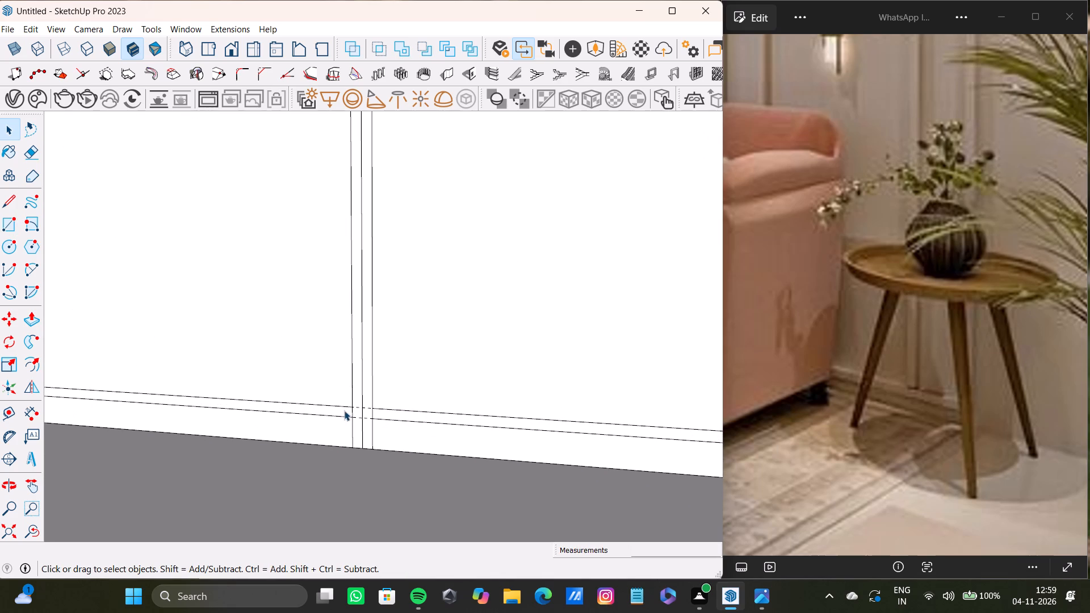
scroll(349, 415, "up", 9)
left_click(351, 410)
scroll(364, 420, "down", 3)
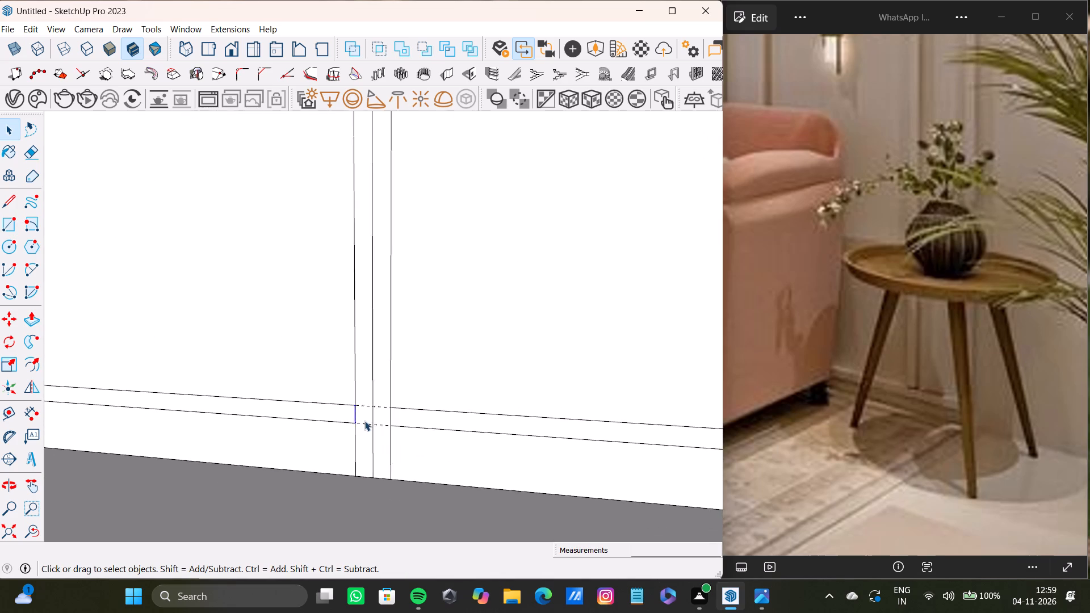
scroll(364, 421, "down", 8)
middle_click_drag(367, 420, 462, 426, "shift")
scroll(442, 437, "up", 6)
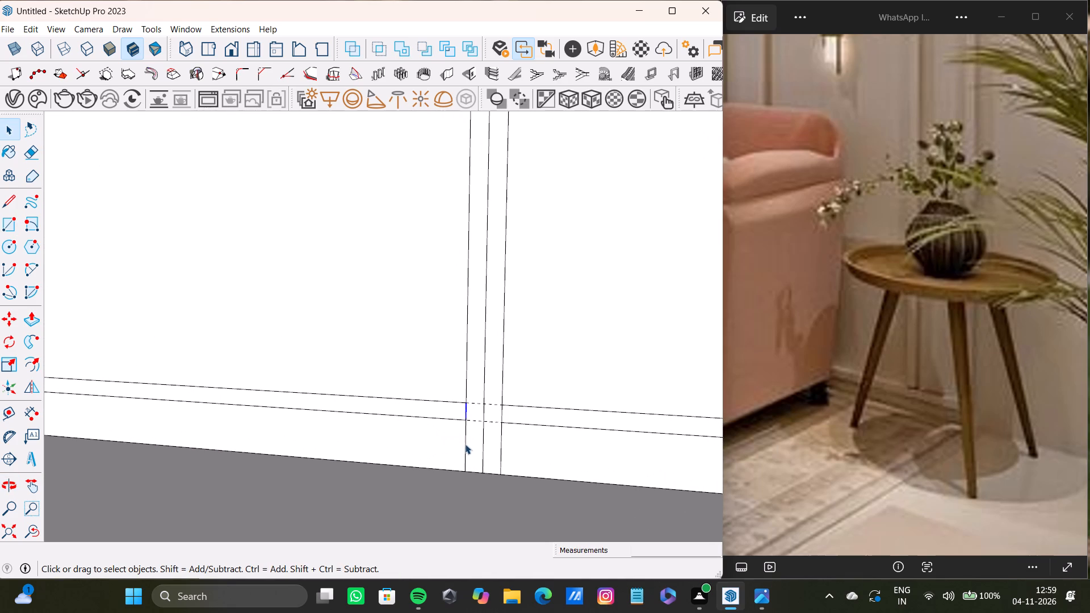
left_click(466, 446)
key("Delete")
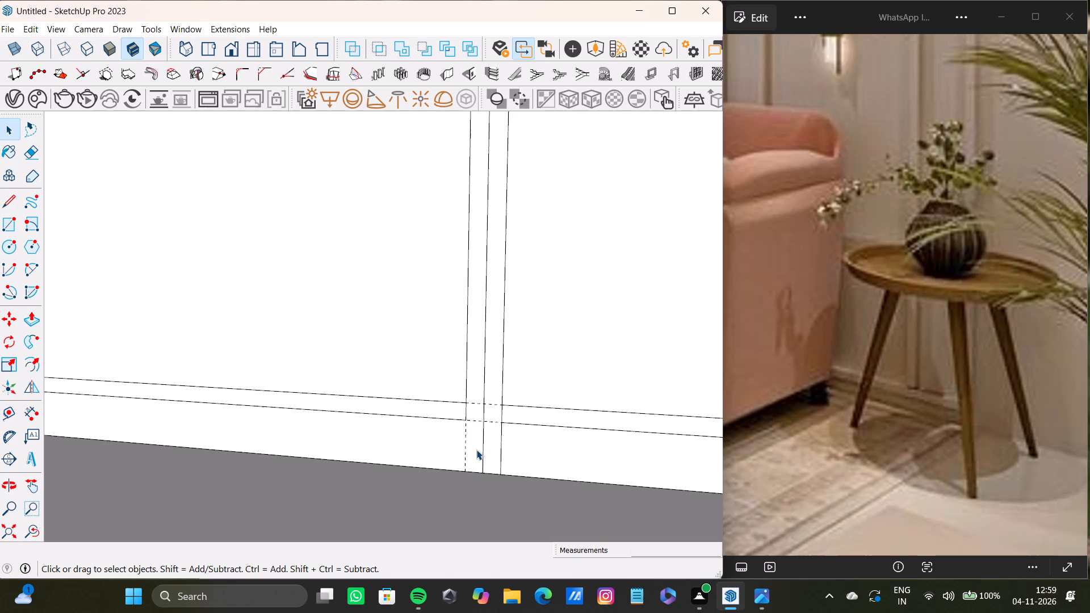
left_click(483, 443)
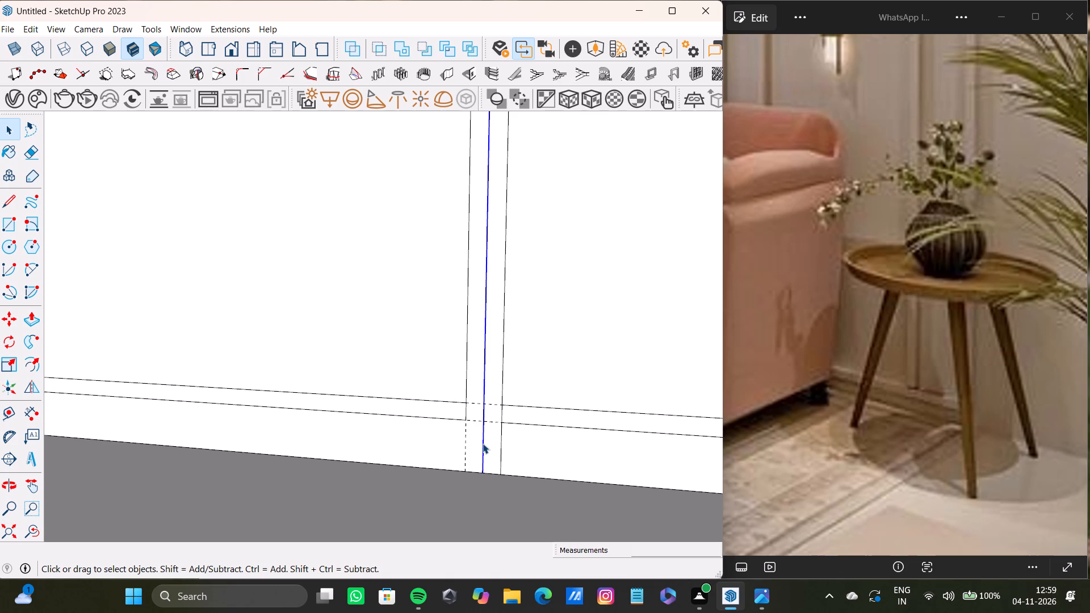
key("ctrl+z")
Delete the short vertical edge between the bottom rail's two lines at the first panel's frame near the wall corner.
scroll(343, 356, "down", 11)
middle_click_drag(337, 362, 387, 379, "shift")
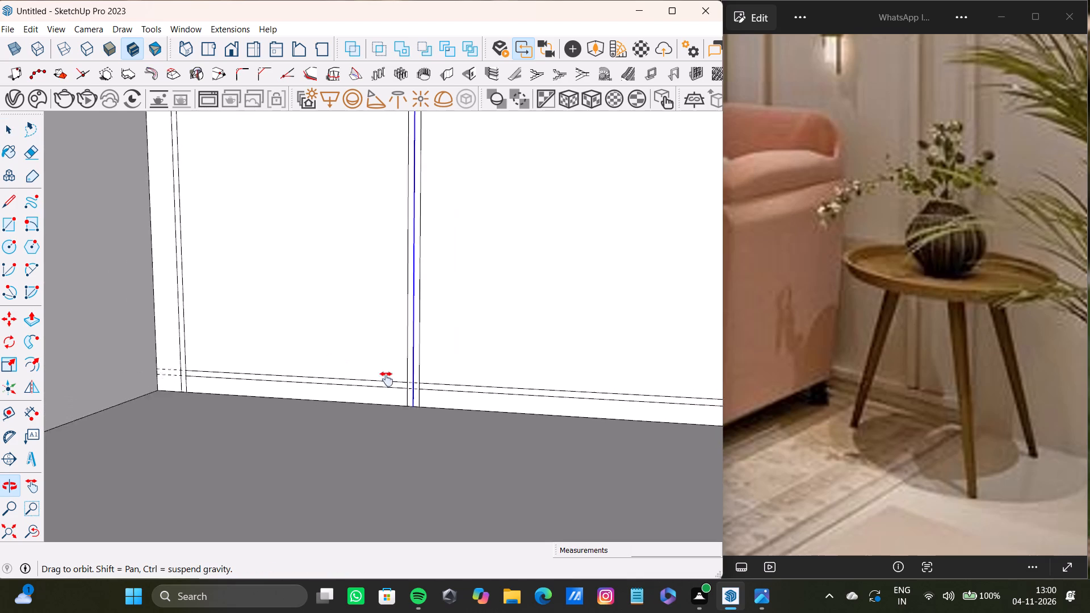
middle_click_drag(387, 379, 420, 400, "shift")
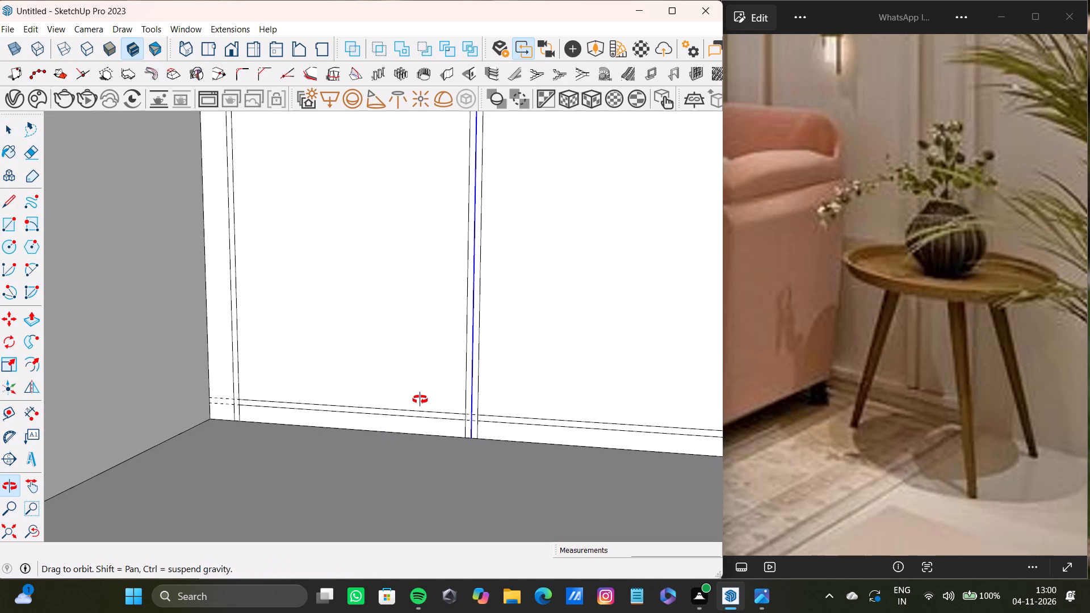
middle_click_drag(420, 400, 434, 400, "shift")
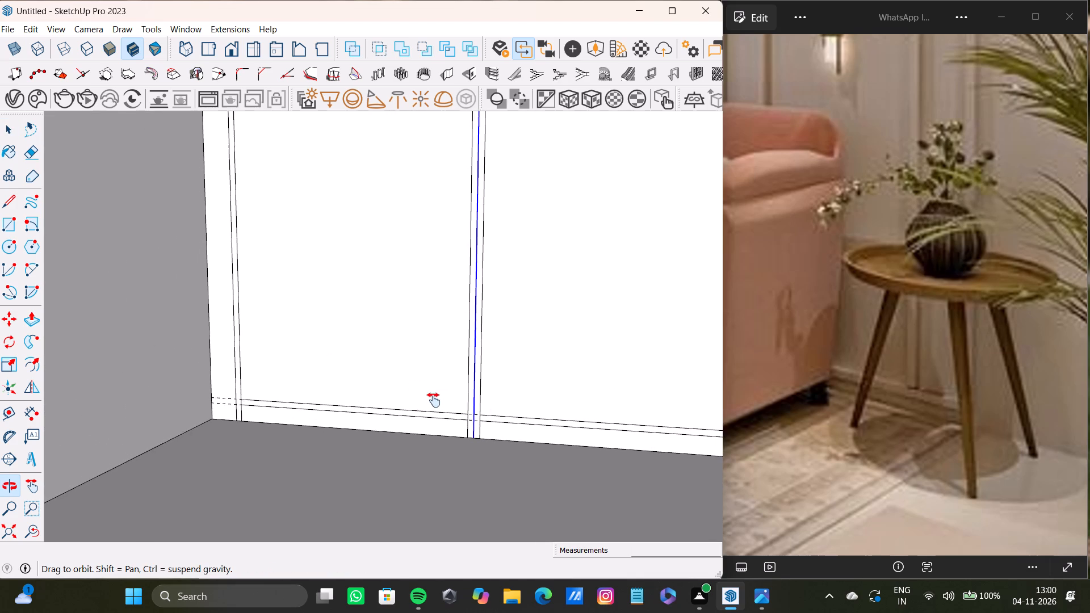
middle_click_drag(434, 400, 446, 402, "shift")
scroll(223, 367, "up", 12)
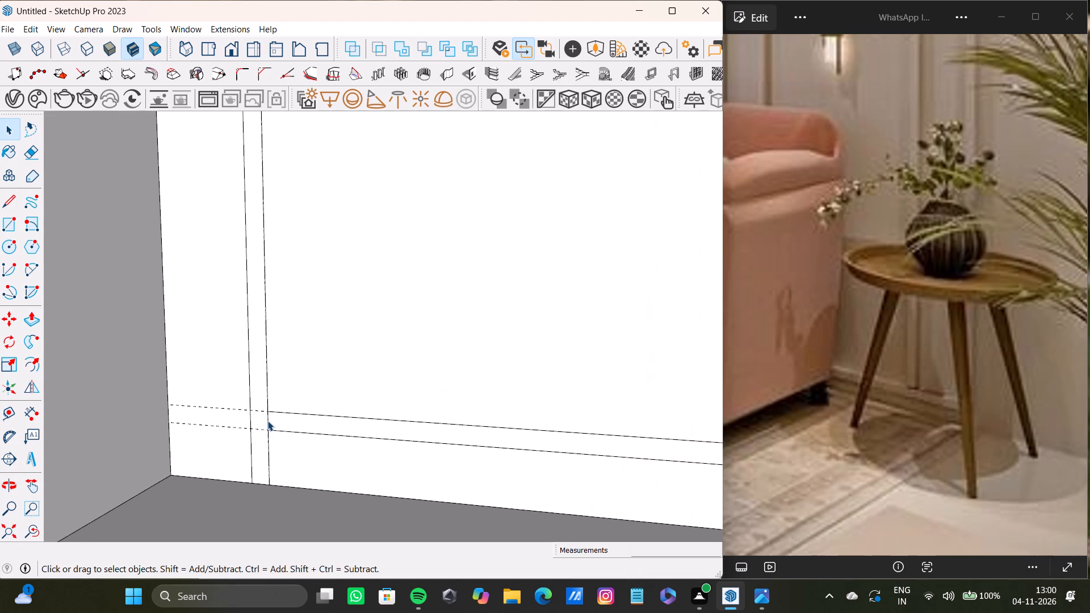
left_click(267, 421)
key("Delete")
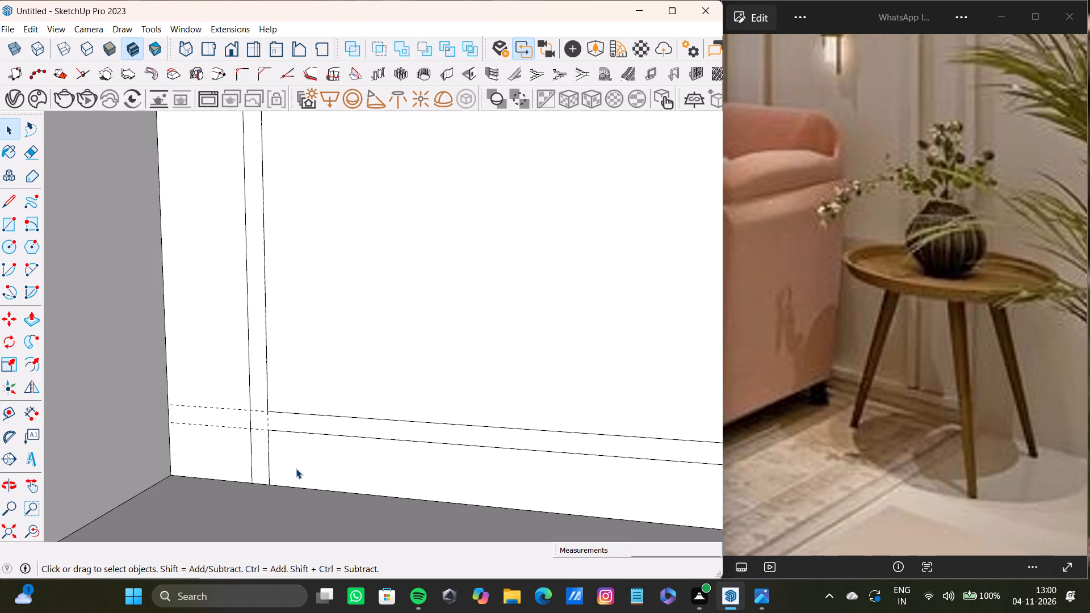
Draw two 2" lines extending the bottom rail's lower and upper edges to the first panel frame's outer edge near the corner.
key("l")
scroll(284, 442, "up", 7)
left_click(259, 416)
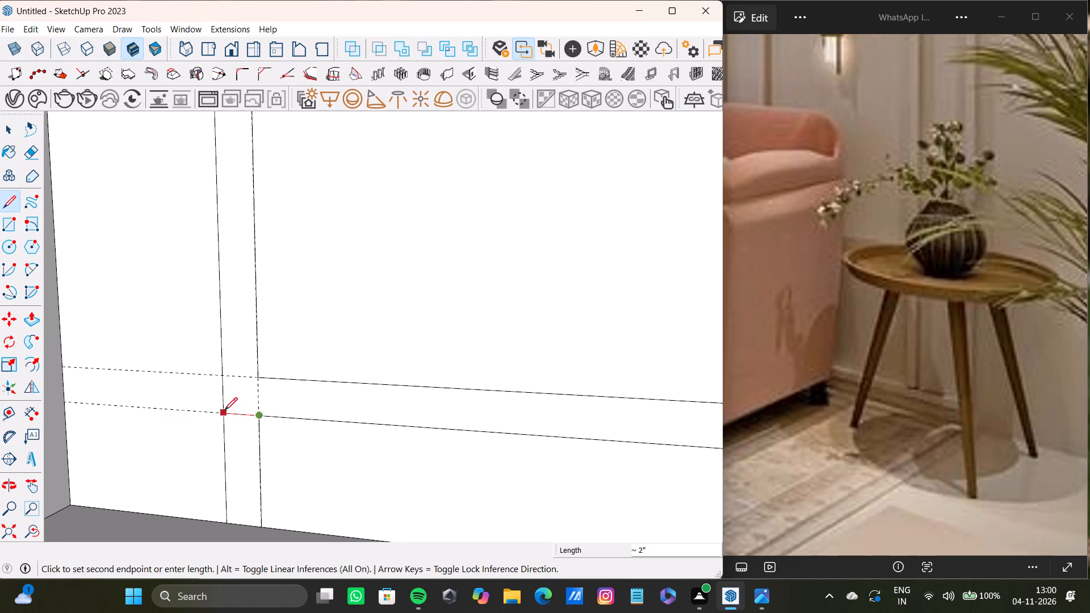
left_click(221, 410)
left_click(261, 375)
left_click(220, 374)
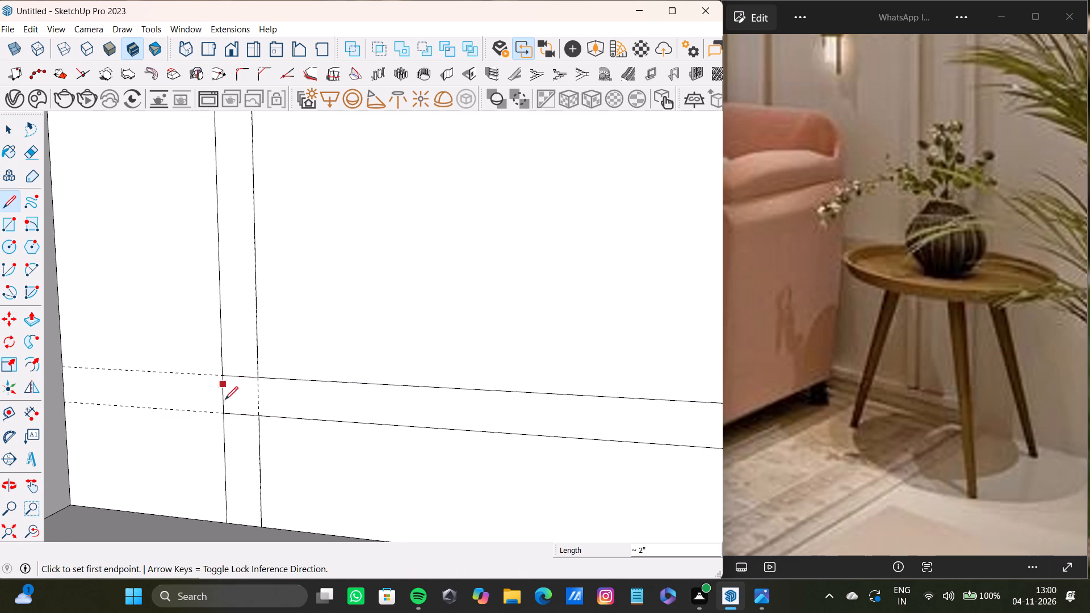
Delete the two vertical frame edges below the bottom rail at the first panel's side near the wall corner.
key("space")
left_click(223, 438)
key("Delete")
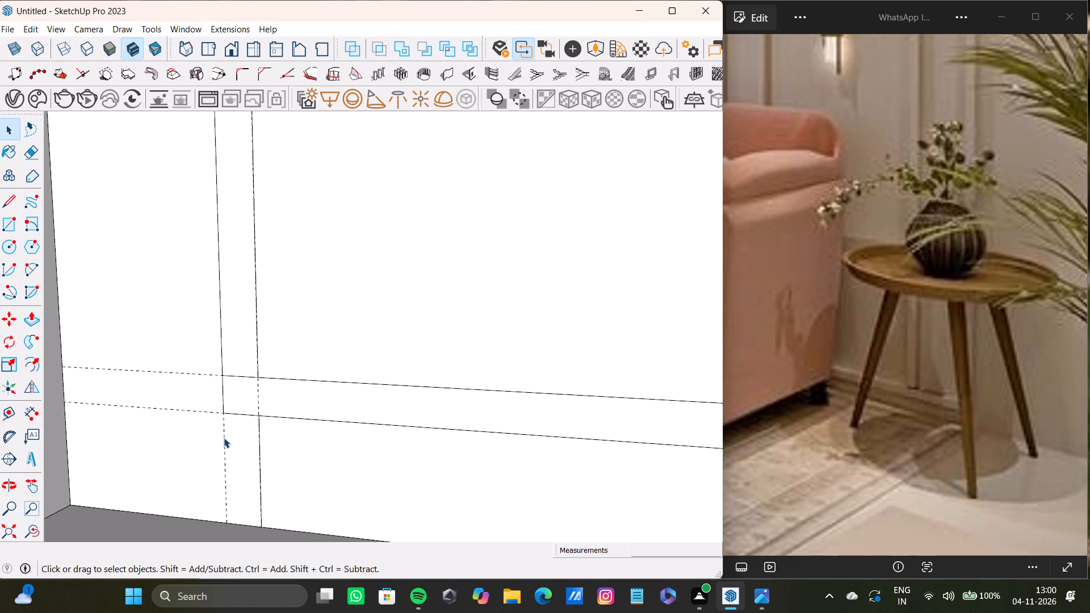
left_click(259, 457)
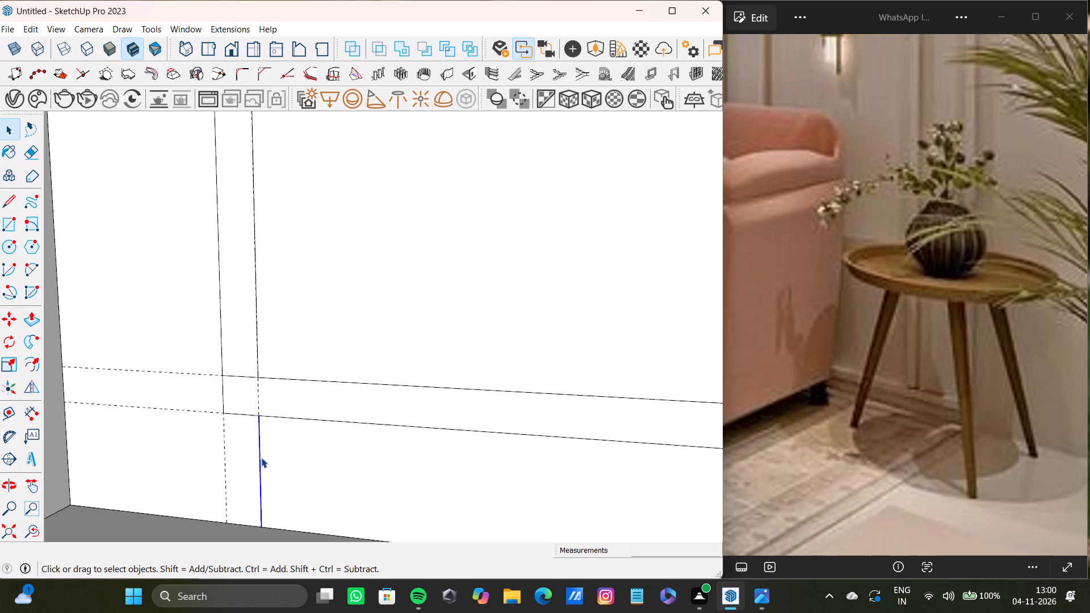
key("Delete")
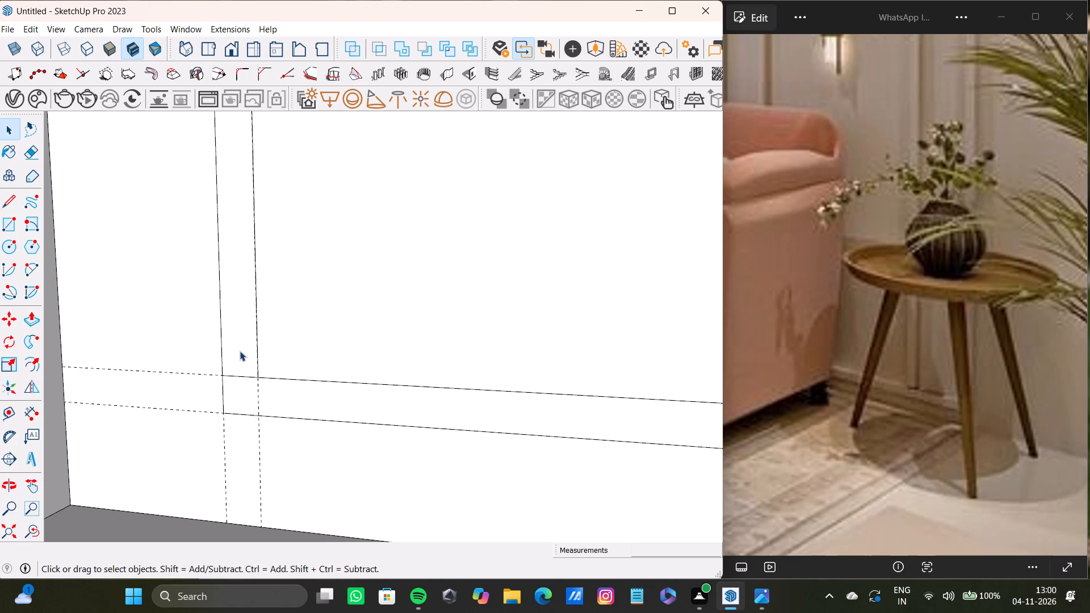
left_click(240, 374)
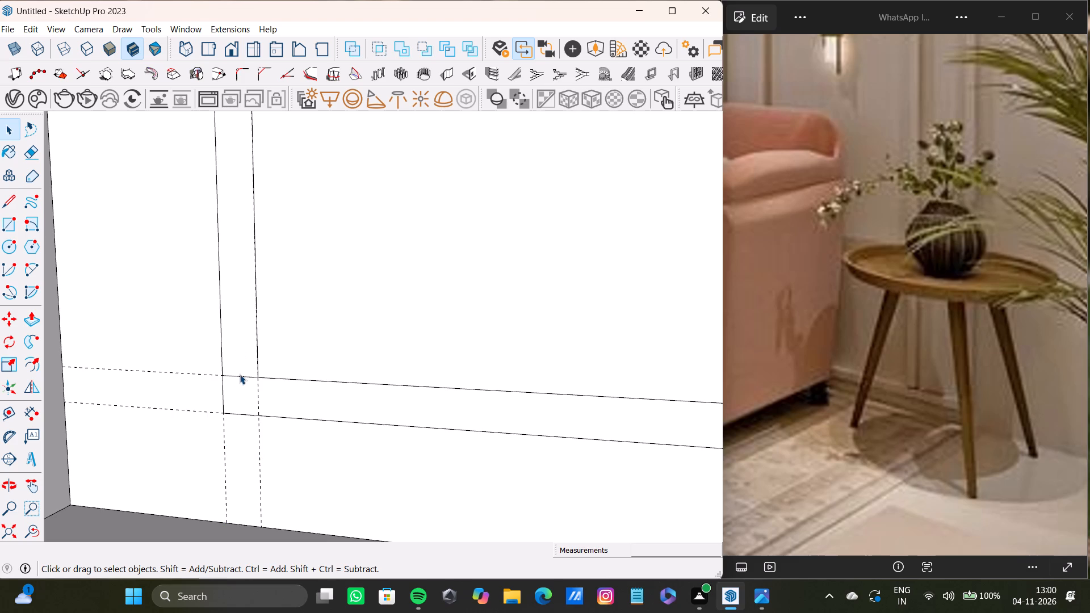
Delete the short horizontal edge of the bottom rail's upper line crossing the first panel's vertical frame strip near the wall corner.
left_click(243, 375)
key("Delete")
Delete the first panel's inner frame edge beside the first divider, both between the bottom rail's lines and below the rail.
scroll(245, 377, "down", 20)
scroll(245, 377, "down", 6)
scroll(447, 406, "up", 6, "shift")
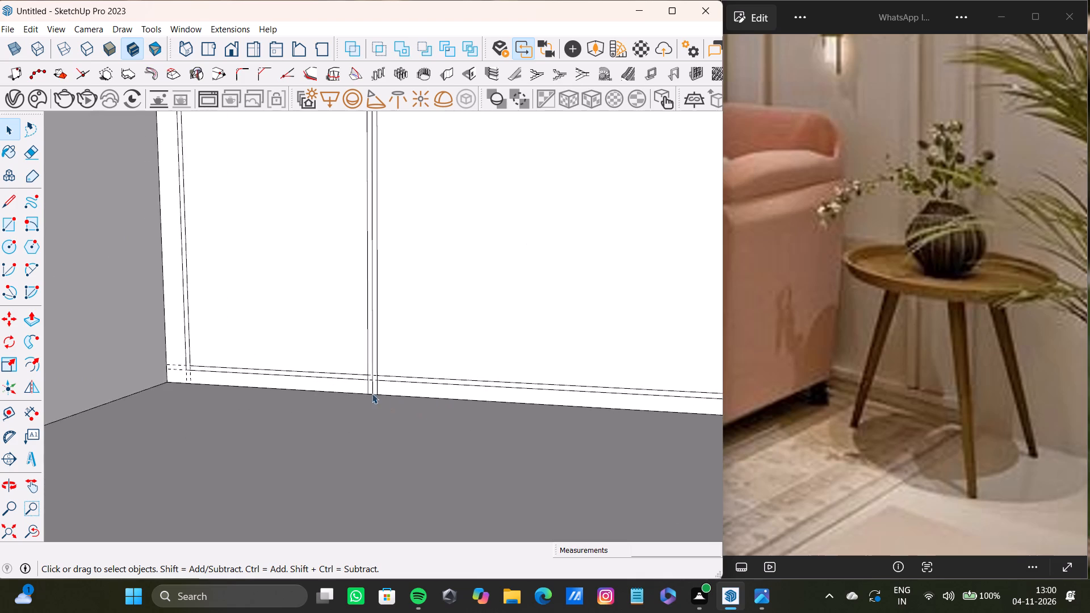
scroll(372, 393, "up", 10, "shift")
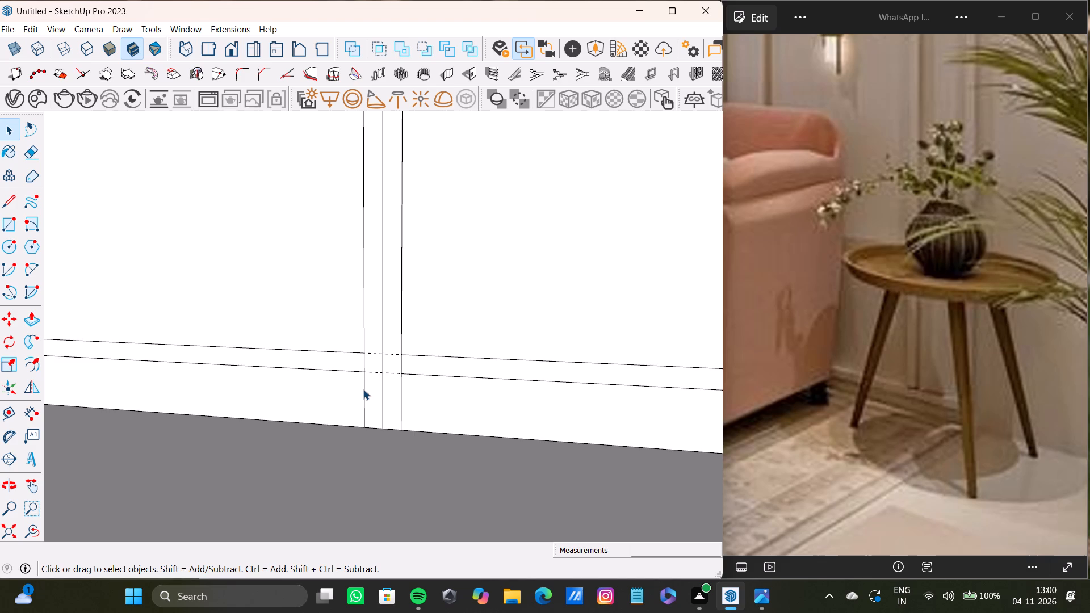
left_click(363, 362)
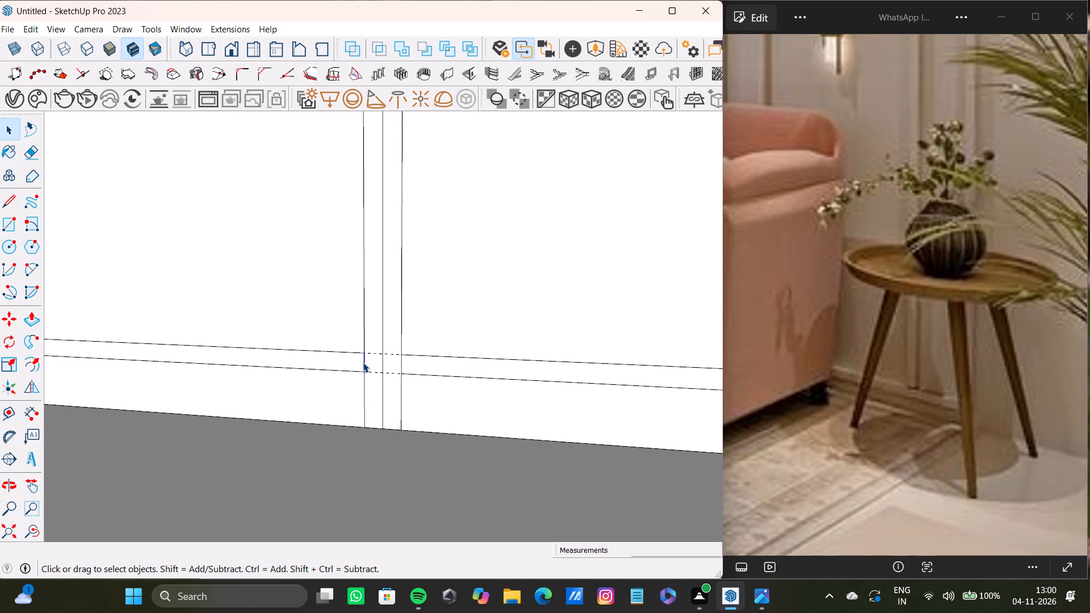
key("Delete")
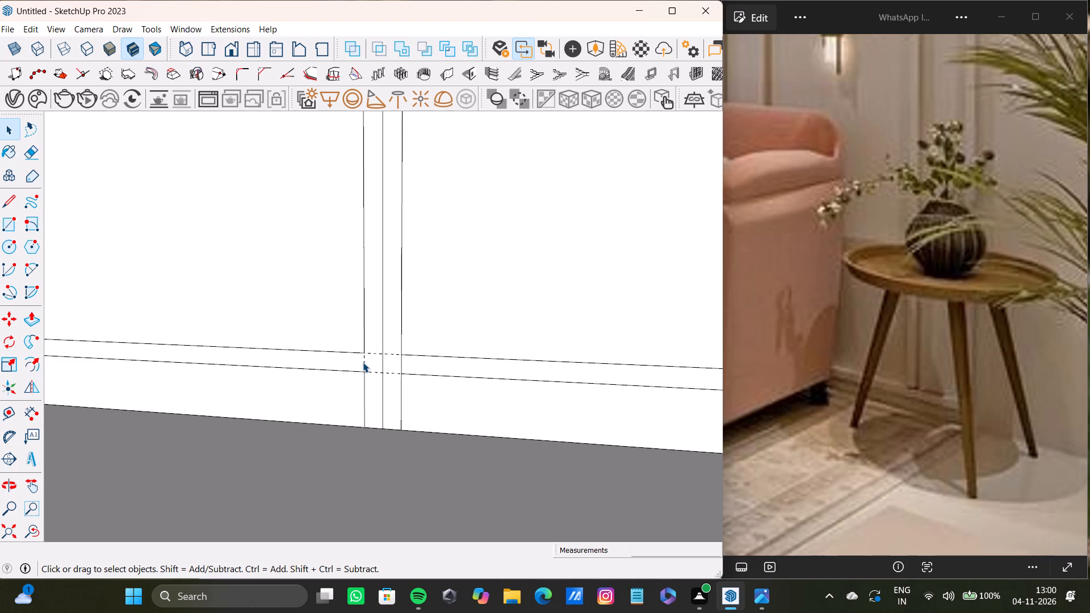
left_click(363, 404)
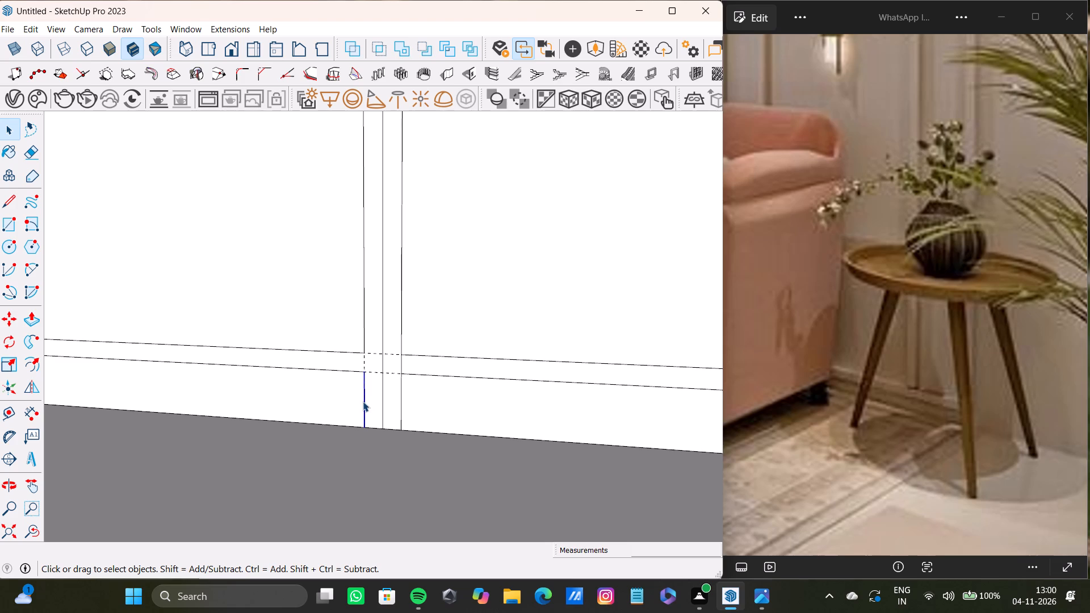
key("Delete")
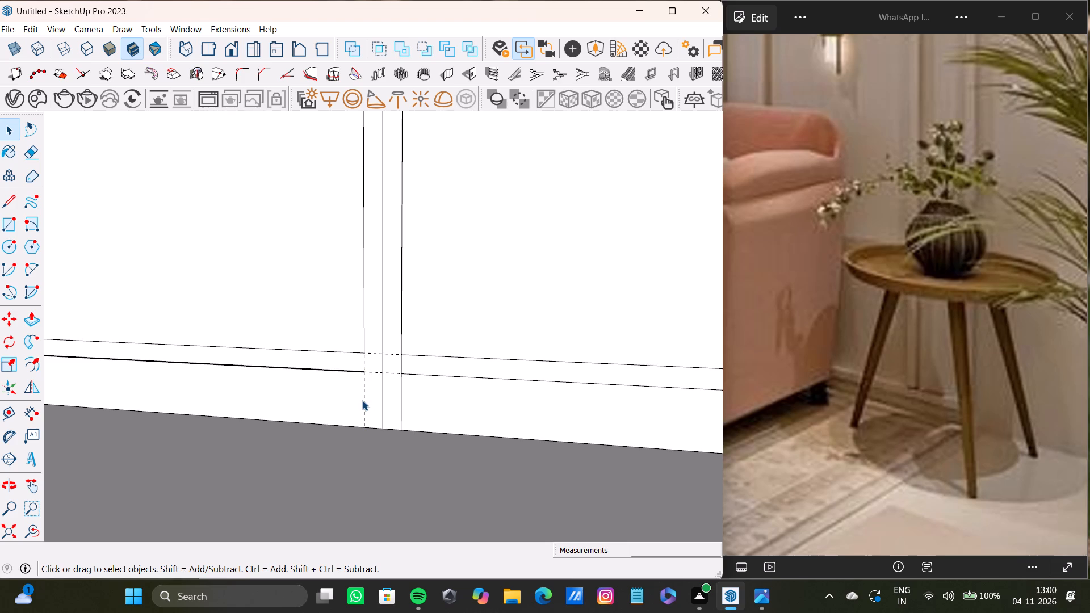
Draw two short lines continuing the bottom rail's lower edge across the first divider, one on each side of its centre line.
scroll(397, 351, "down", 7)
middle_click_drag(376, 375, 375, 424, "shift")
scroll(375, 424, "up", 1)
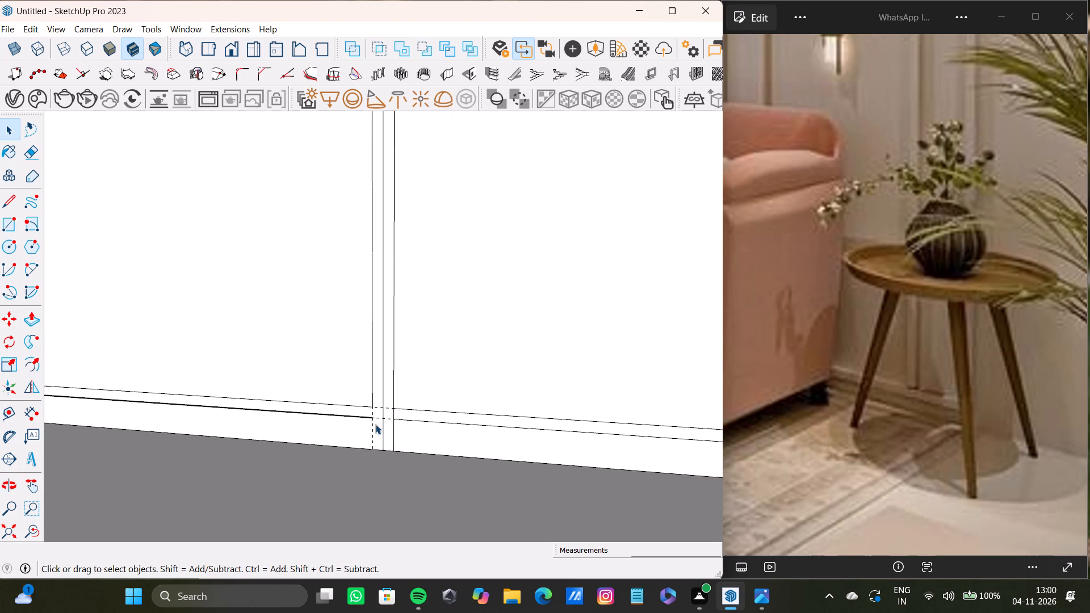
scroll(375, 424, "up", 5)
key("l")
scroll(376, 423, "up", 7)
left_click(362, 400)
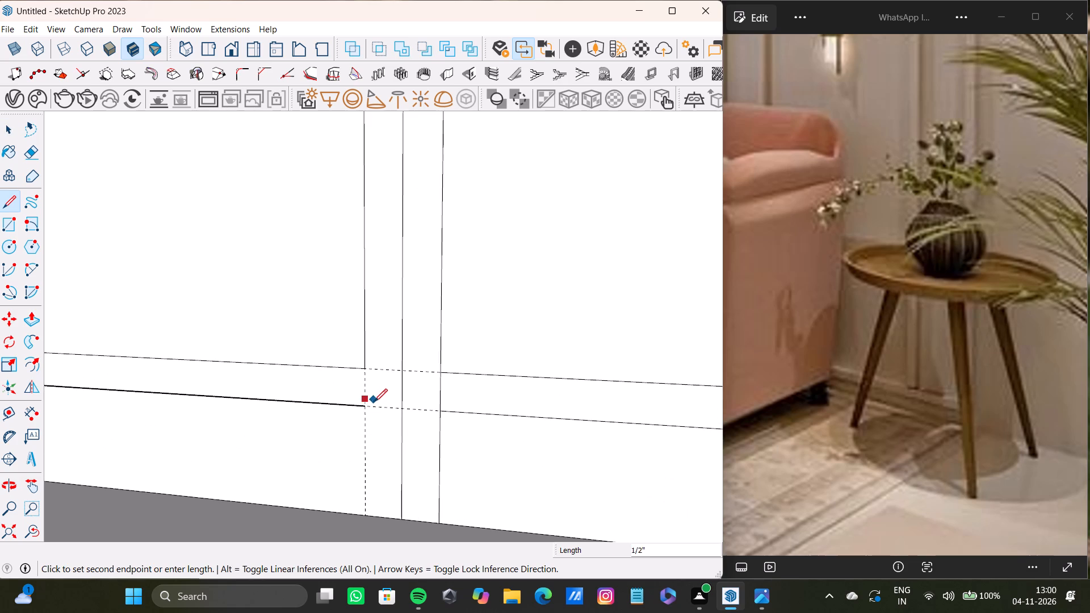
key("space")
key("l")
left_click(366, 408)
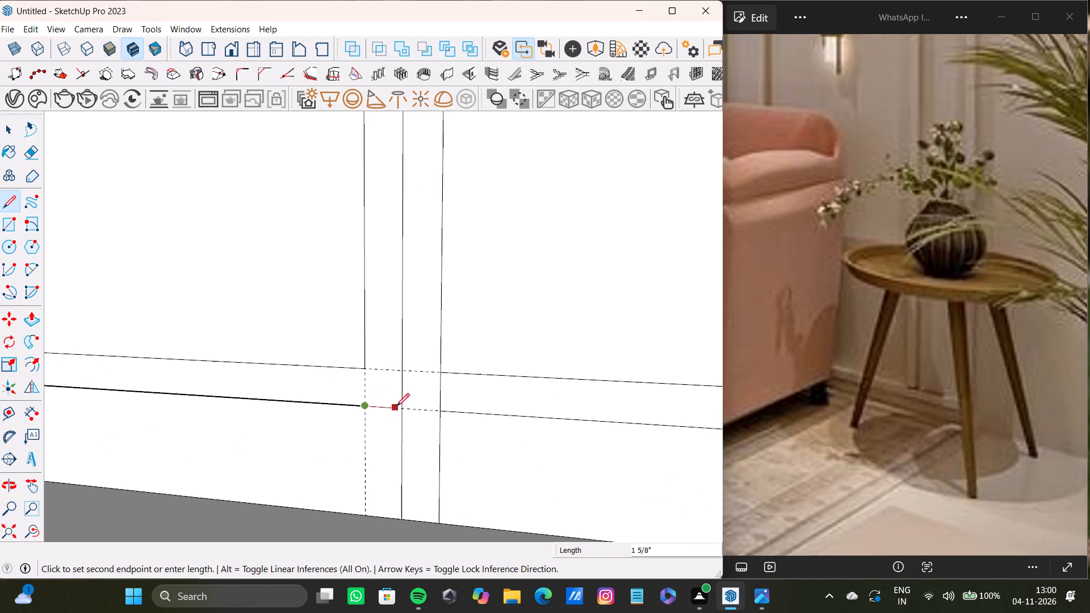
left_click(400, 407)
key("space")
key("l")
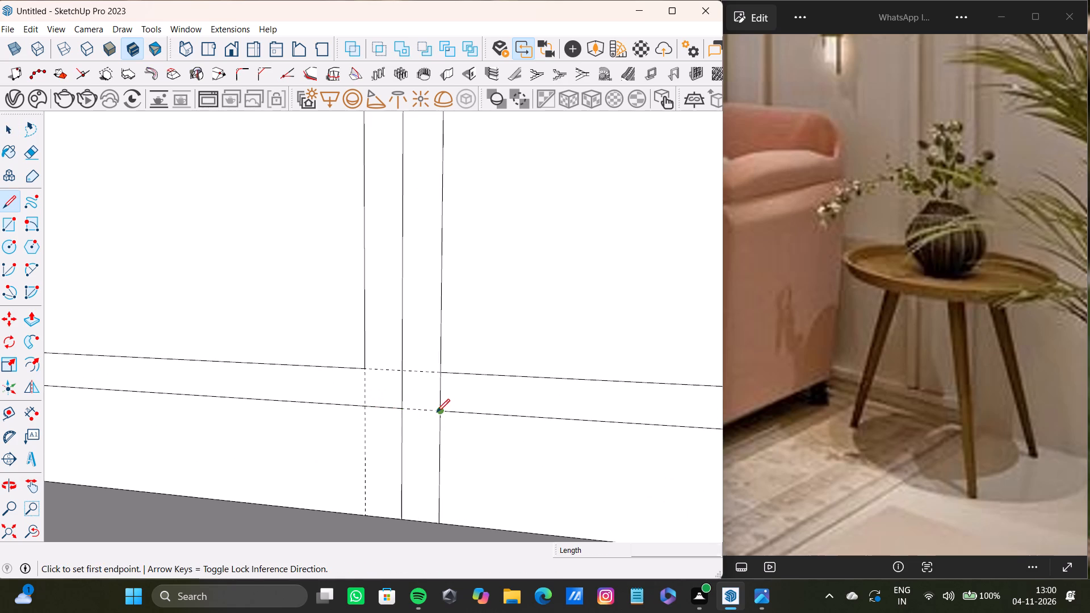
left_click(437, 412)
left_click(400, 409)
key("space")
Delete the divider's centre and second-panel edges below the bottom rail, plus the second-panel edge between the rail's two lines.
left_click(401, 436)
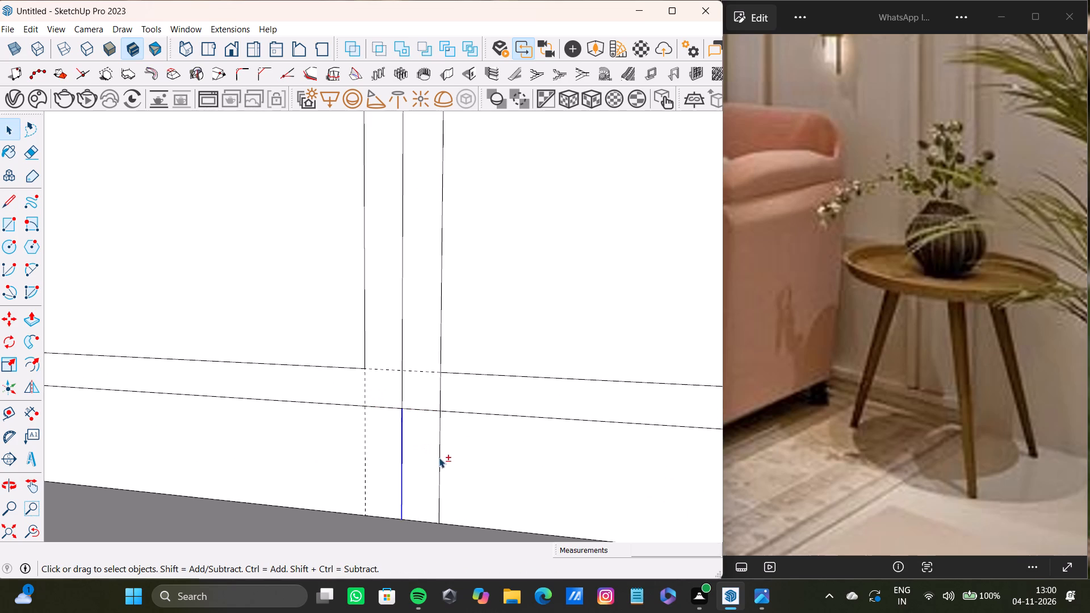
left_click(441, 460, "shift")
key("shift+Delete")
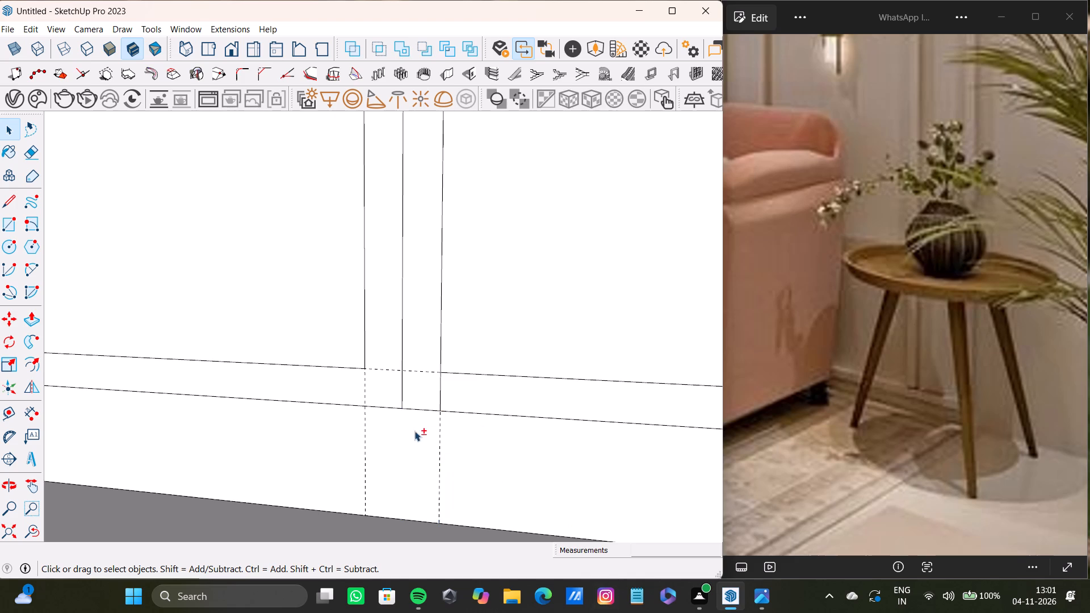
left_click(440, 396, "shift")
key("shift+Delete")
Examine the long wall's moulding frames and bottom rails from the corner panel to the farther panels.
scroll(426, 364, "down", 13, "shift")
middle_click_drag(416, 358, 401, 488, "shift")
scroll(405, 433, "down", 9)
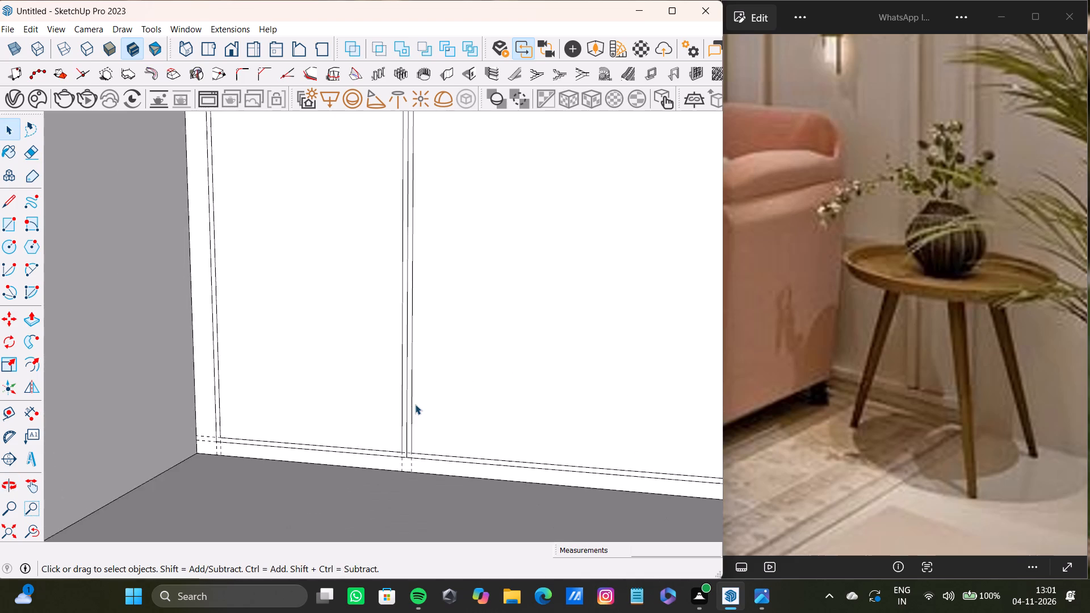
middle_click_drag(415, 406, 401, 549, "shift")
scroll(399, 413, "down", 5)
scroll(414, 291, "up", 10)
scroll(360, 208, "down", 10)
middle_click_drag(376, 312, 373, 226, "shift")
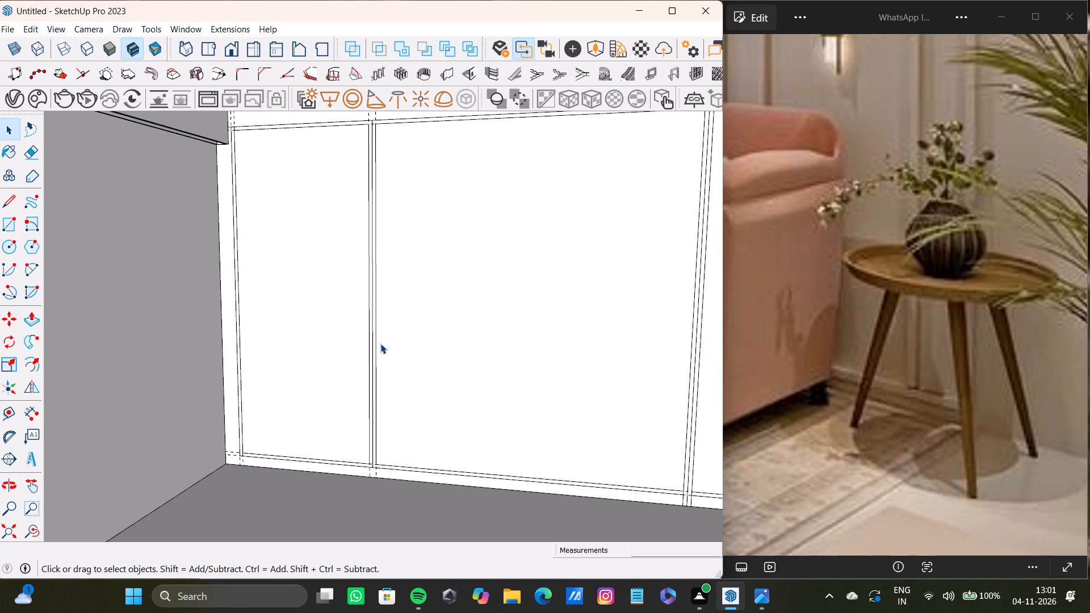
scroll(396, 338, "down", 6)
middle_click_drag(402, 324, 380, 291, "shift")
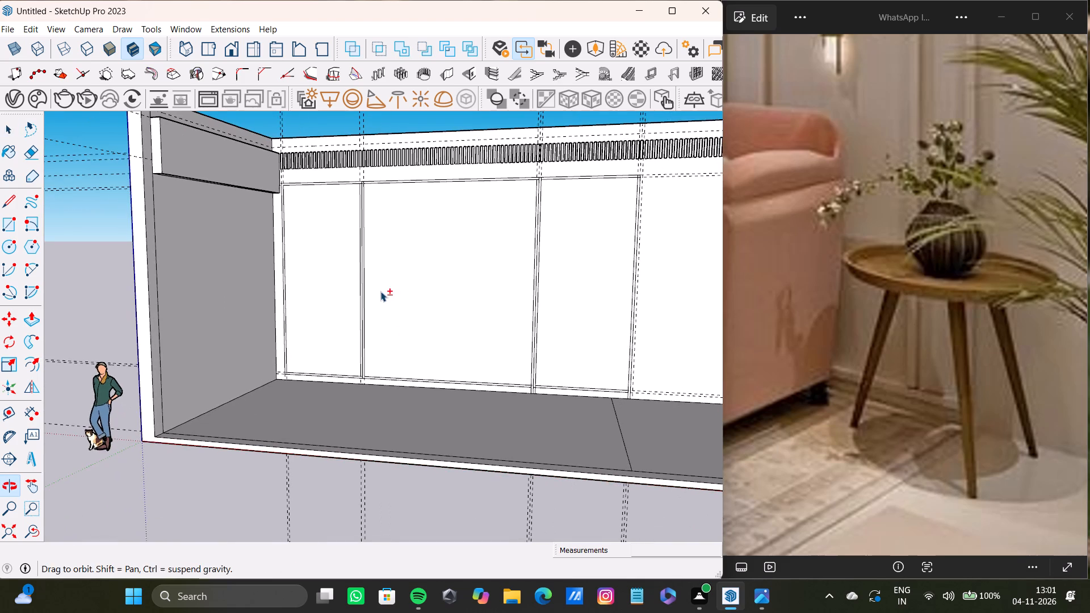
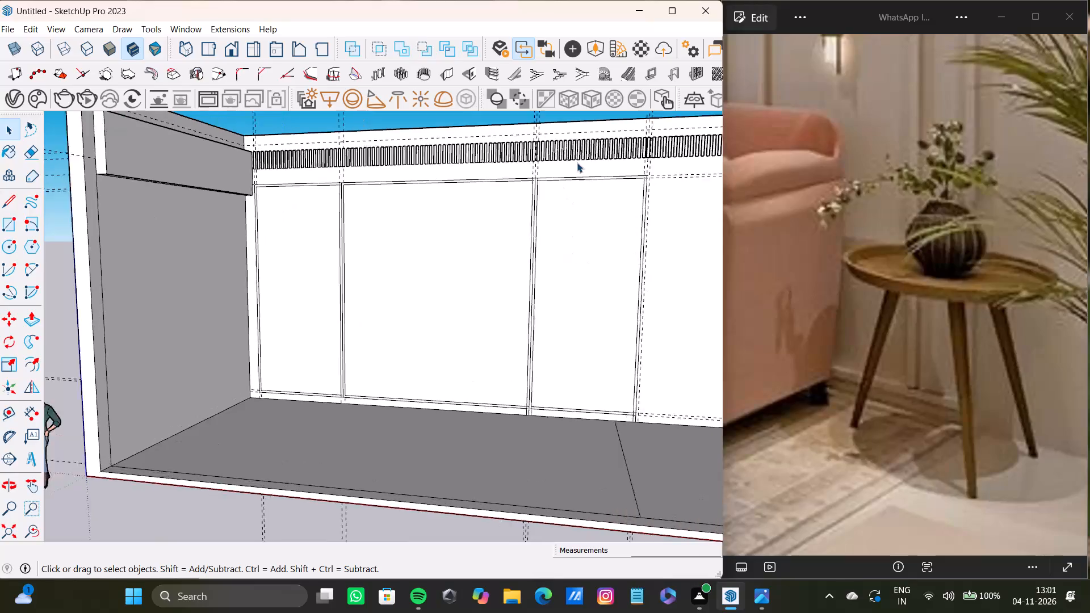
Delete the short stub below the bottom trim band on the left line of the divider beside the large central wall panel.
scroll(577, 162, "up", 5)
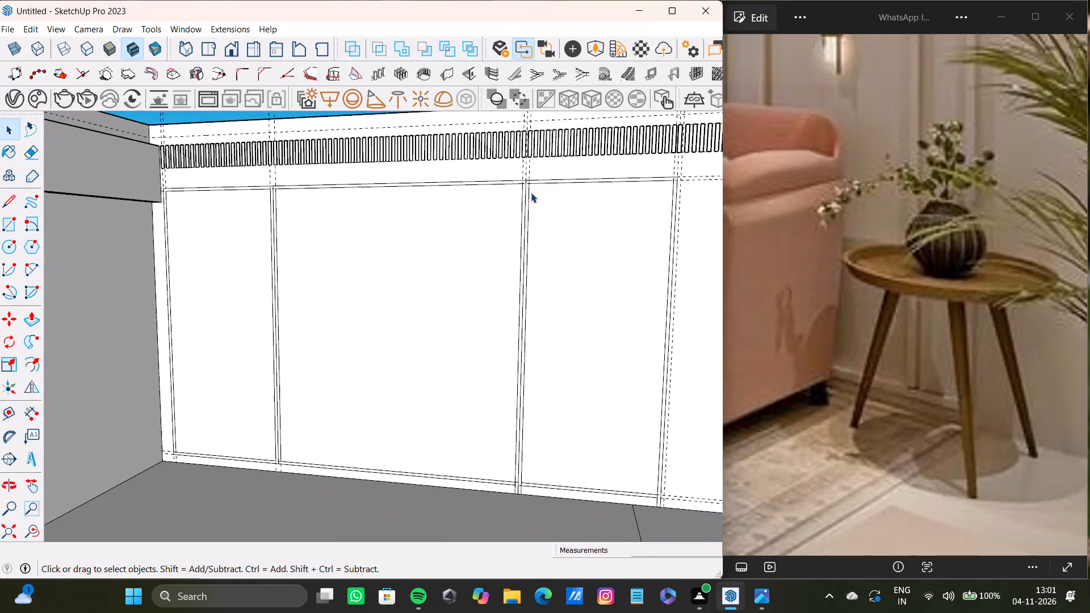
scroll(531, 192, "up", 6)
scroll(517, 184, "down", 12)
middle_click_drag(514, 239, 483, 228, "shift")
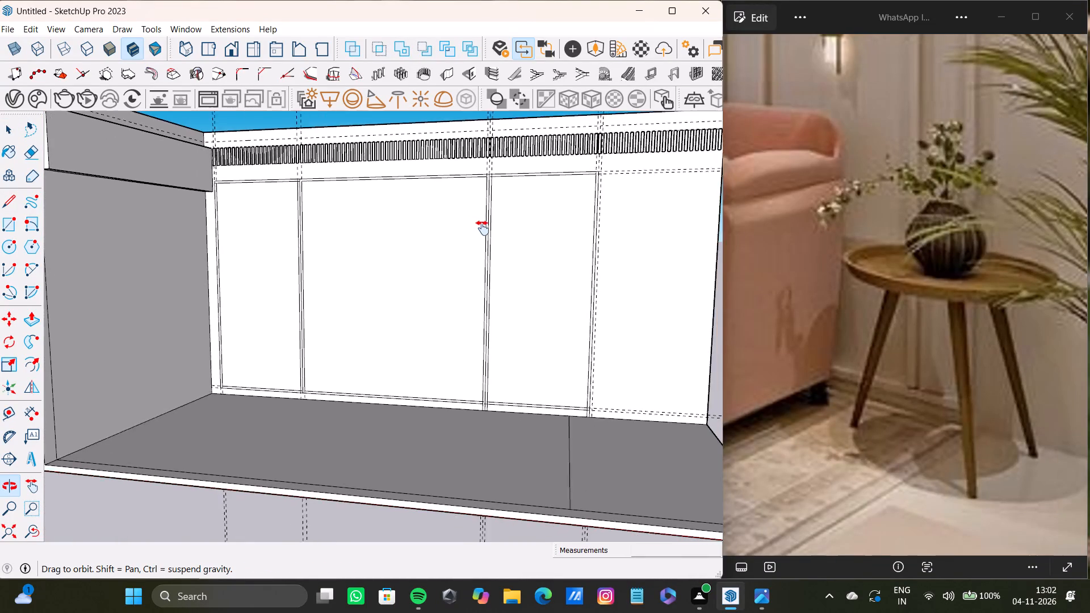
middle_click_drag(483, 228, 479, 191, "shift")
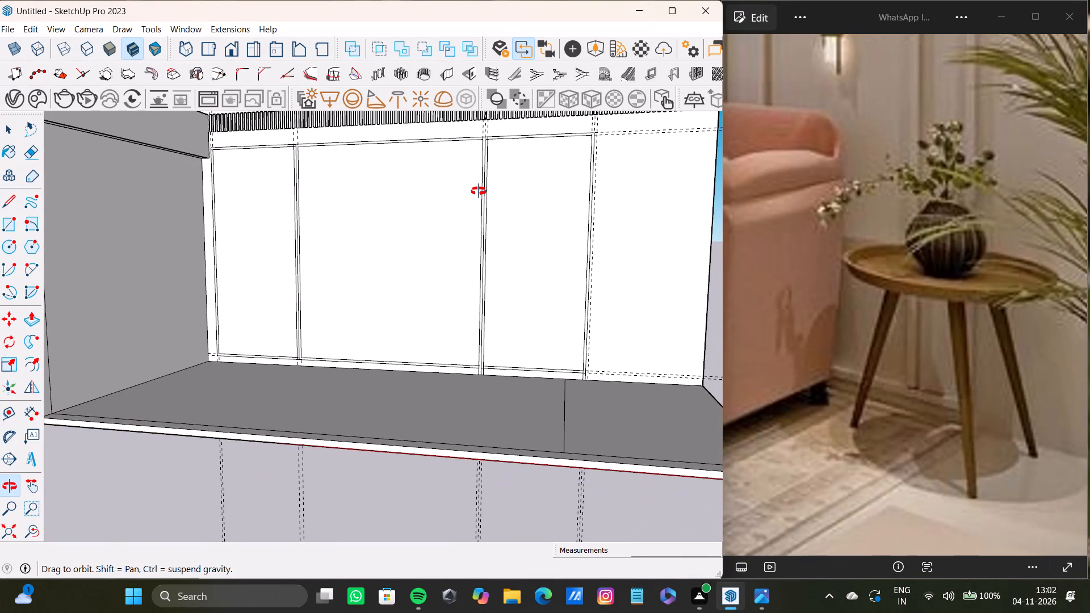
middle_click_drag(479, 191, 496, 199, "shift")
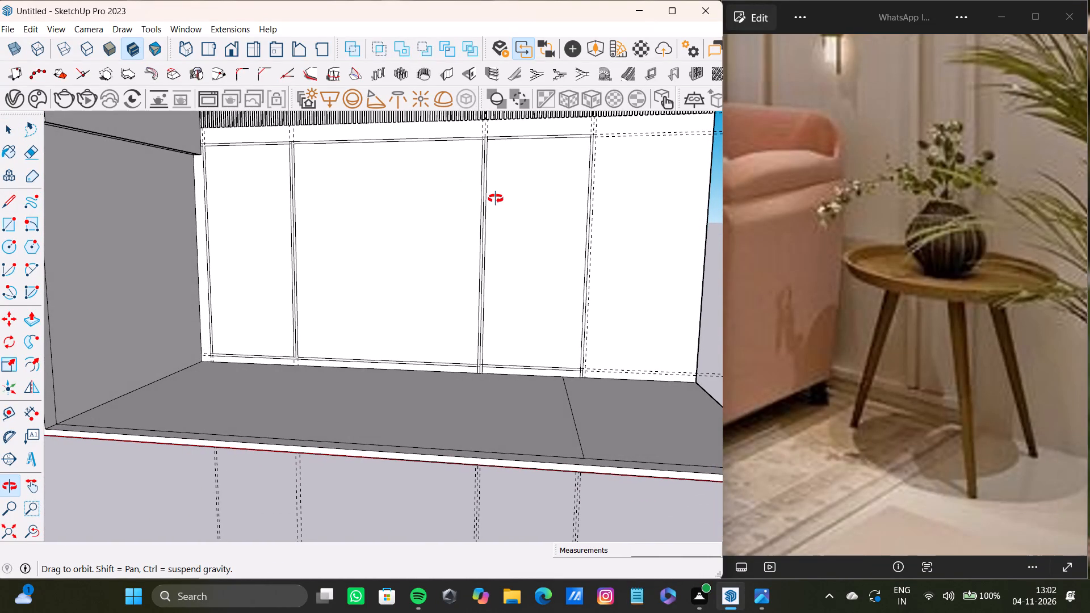
middle_click_drag(496, 199, 494, 200, "shift")
scroll(517, 351, "up", 18)
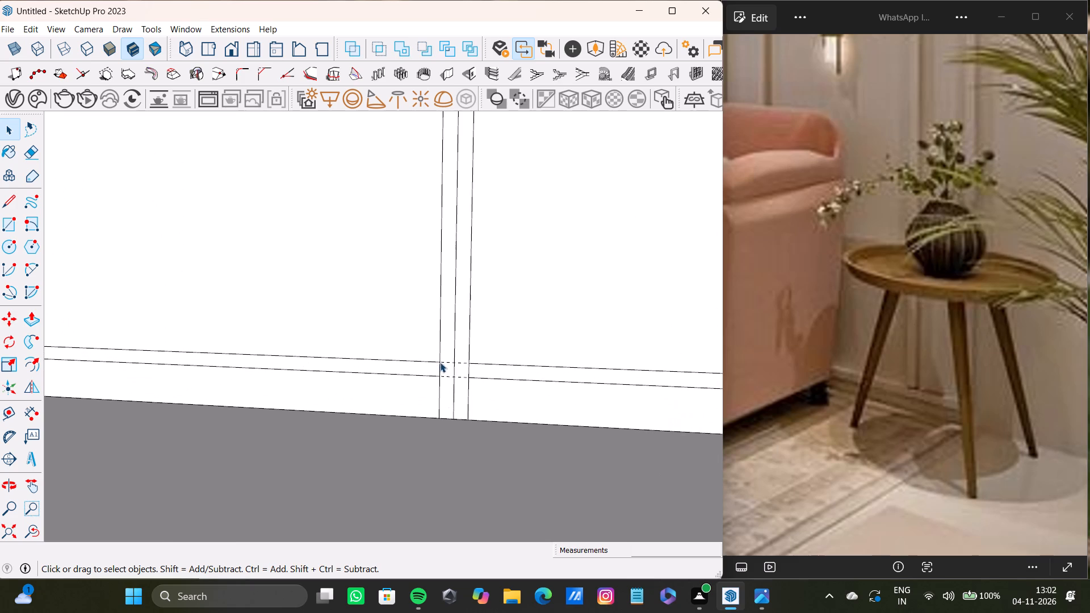
scroll(440, 362, "up", 4)
left_click(438, 392)
key("Delete")
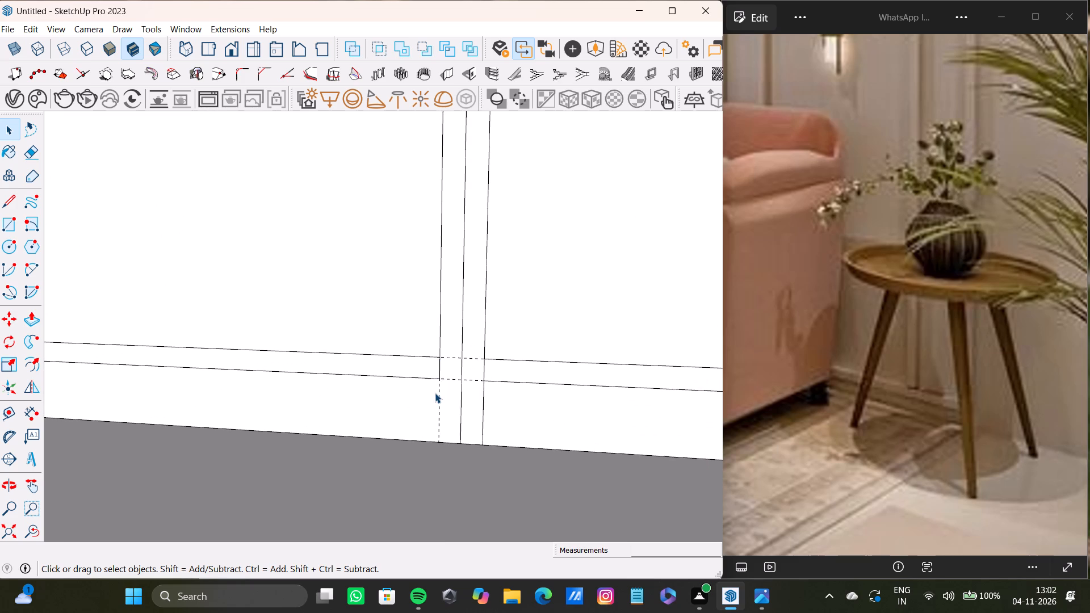
Draw edges along the bottom band's lower line, joining the divider's left, middle and right vertical lines.
left_click(464, 422)
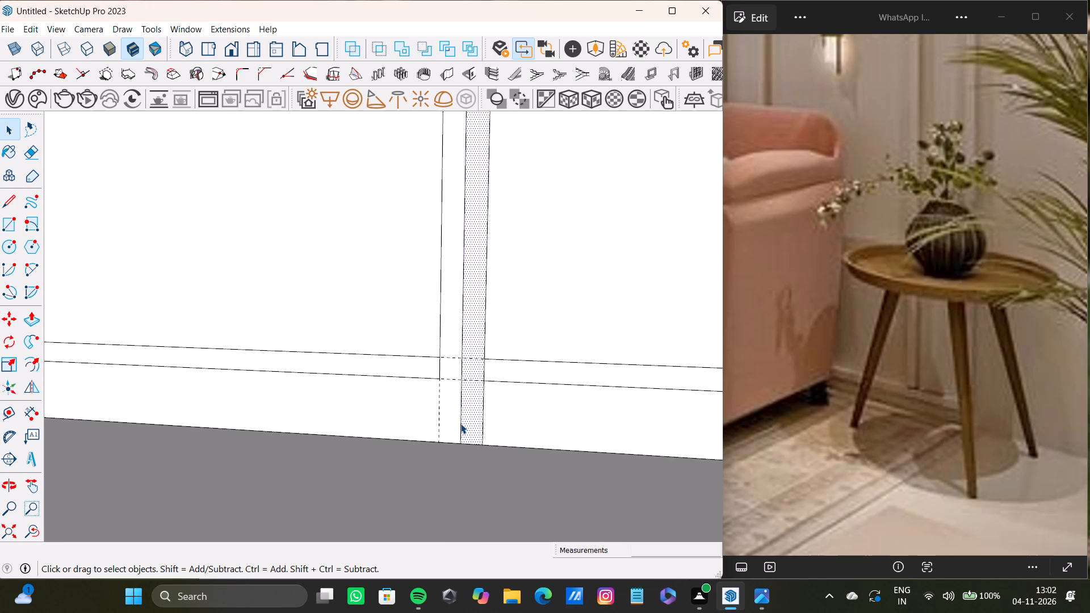
left_click(460, 423)
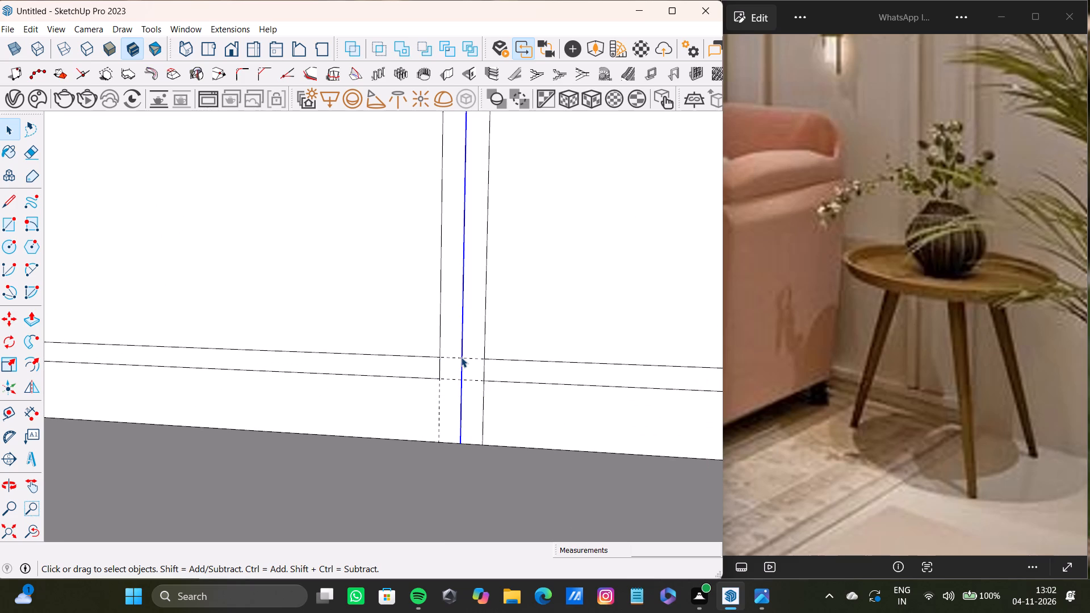
key("l")
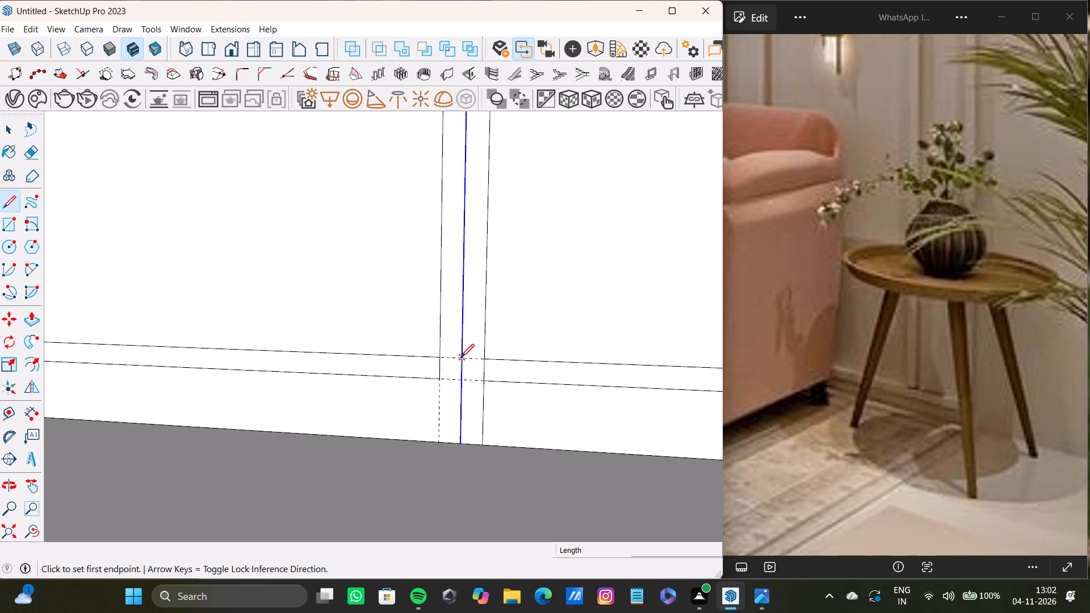
scroll(459, 362, "up", 6)
left_click(425, 388)
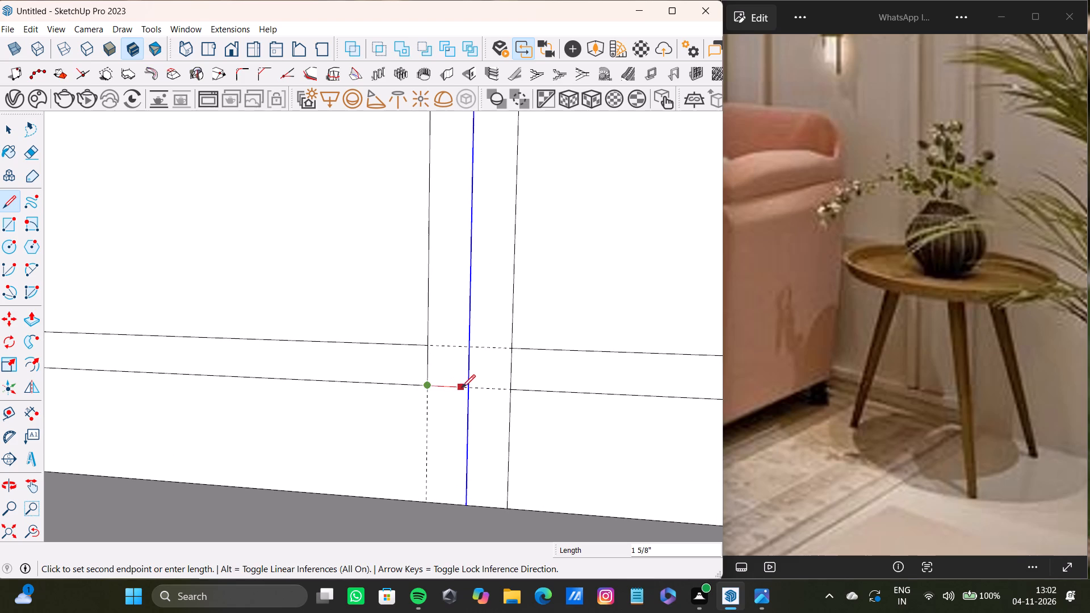
left_click(466, 388)
left_click(468, 388)
left_click(510, 391)
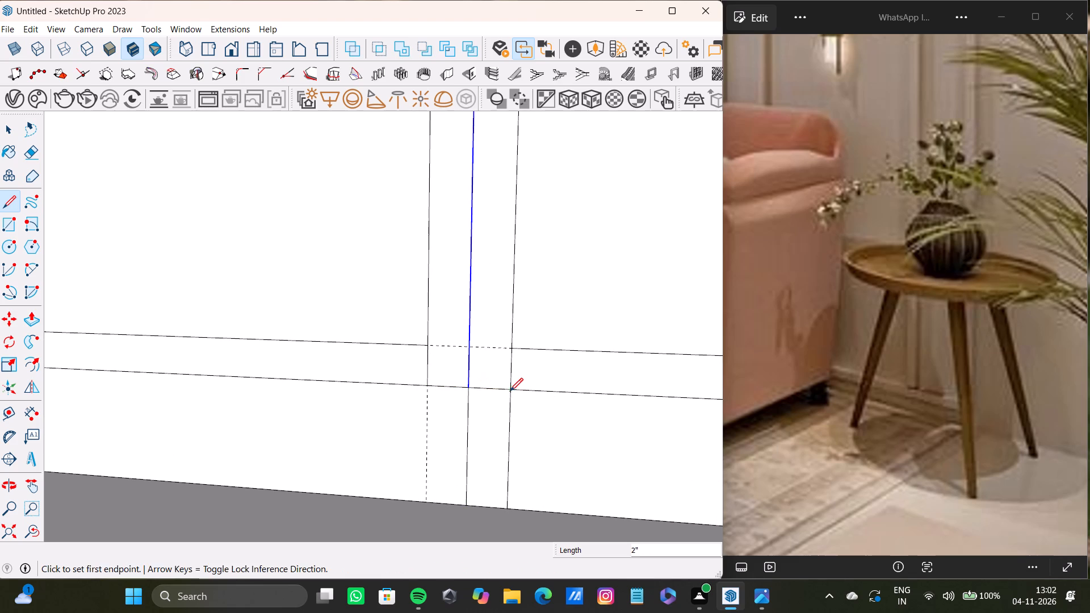
Delete the stubs of the divider's middle and right vertical lines below the bottom trim band.
key("space")
left_click(467, 438)
key("Delete")
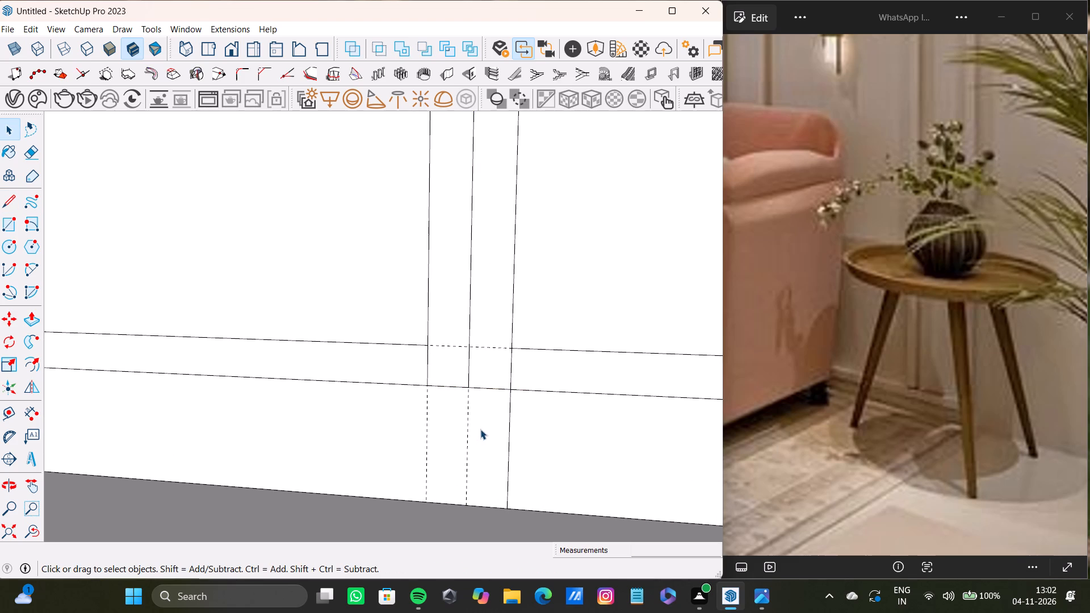
left_click(512, 426)
key("Delete")
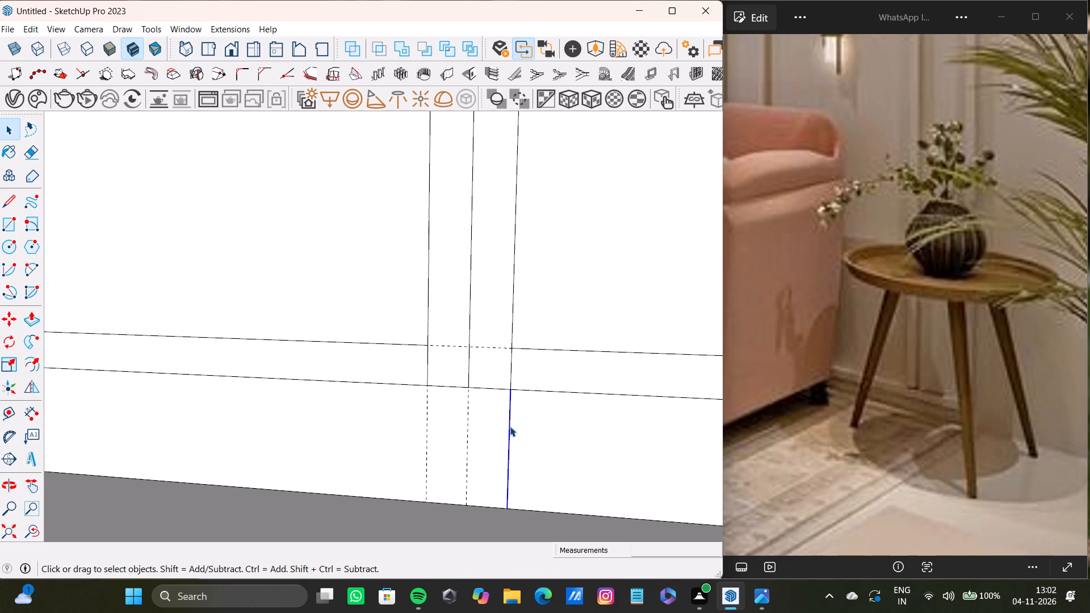
Examine which faces and edges the trim lines form at the upper and lower corners of the large central wall panel.
scroll(459, 368, "down", 8)
middle_click_drag(463, 361, 483, 421, "shift")
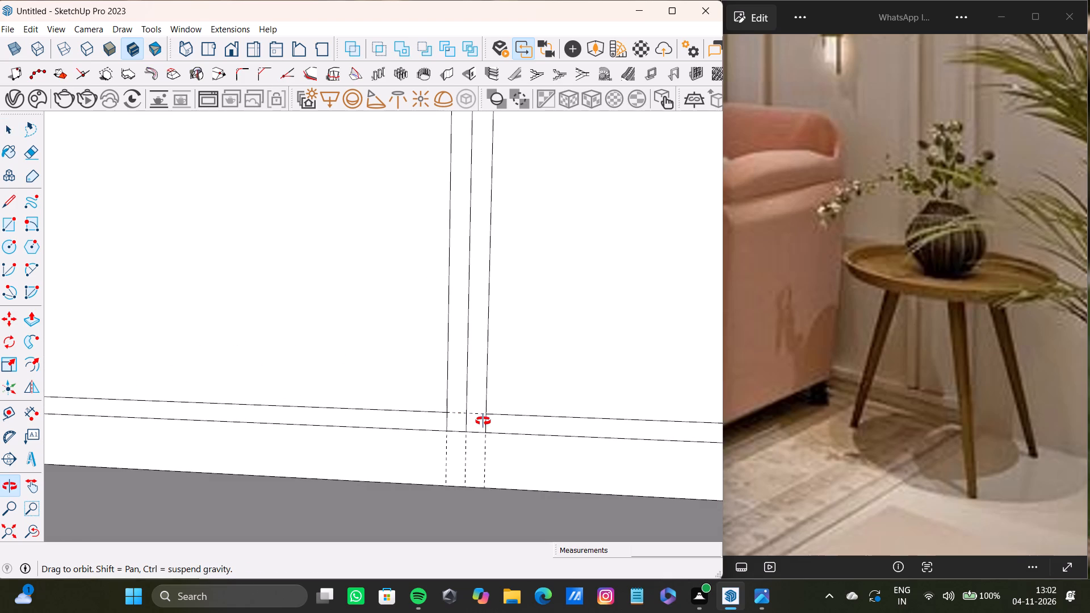
middle_click_drag(483, 421, 484, 421, "shift")
scroll(455, 430, "up", 3)
scroll(458, 421, "down", 20)
scroll(458, 421, "down", 2)
middle_click_drag(460, 371, 461, 465, "shift")
scroll(441, 372, "down", 5)
scroll(574, 82, "up", 18)
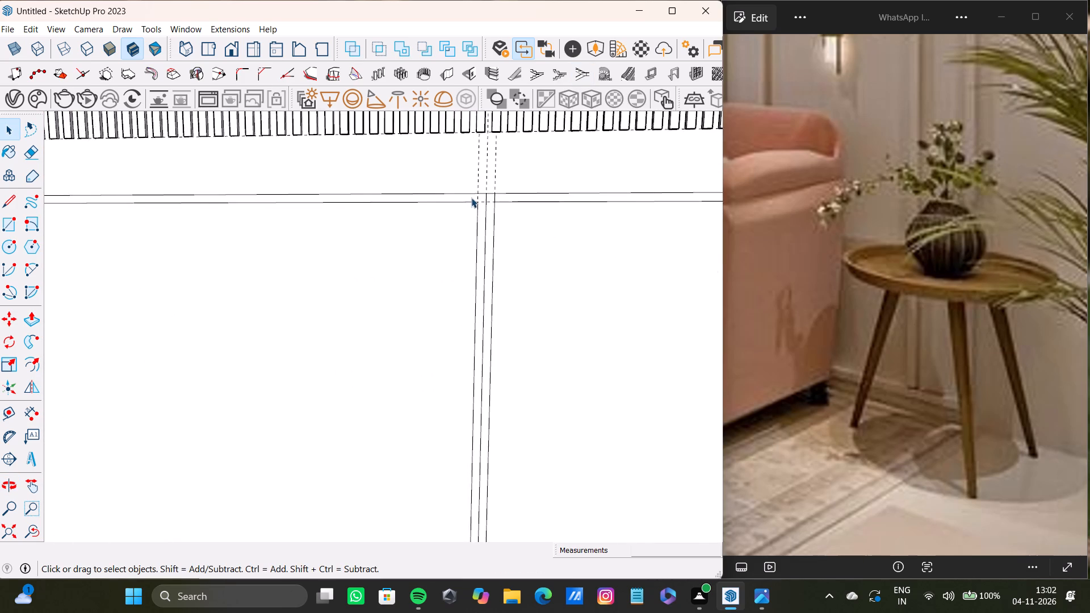
scroll(471, 198, "up", 2)
left_click(480, 197)
left_click(487, 208)
scroll(499, 250, "down", 2)
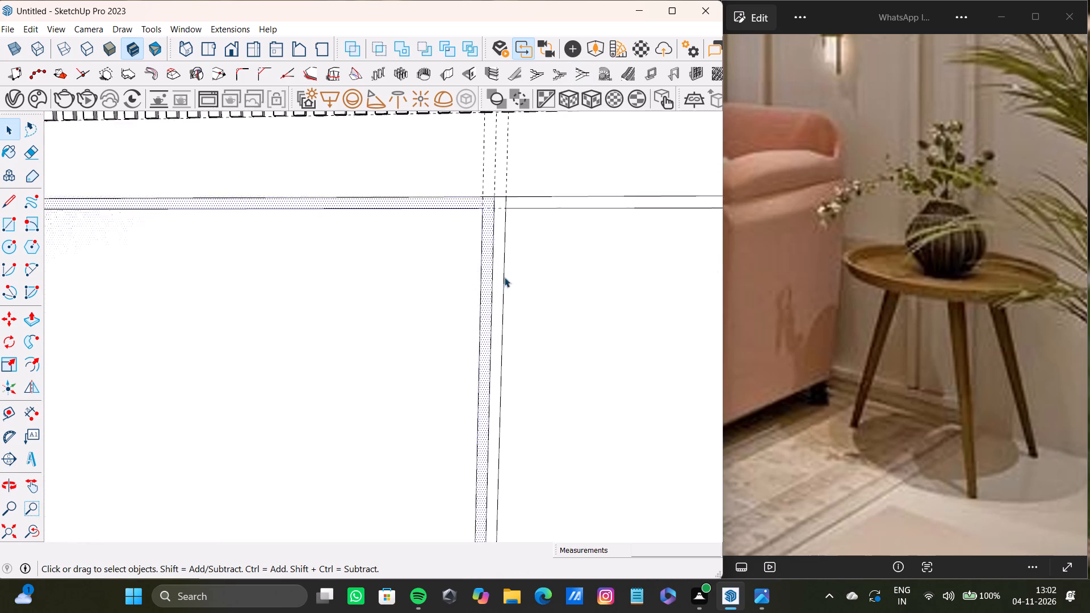
scroll(504, 277, "down", 4)
middle_click_drag(498, 311, 493, 262, "shift")
scroll(493, 274, "down", 3)
middle_click_drag(496, 343, 534, 239)
scroll(464, 299, "down", 4)
middle_click_drag(464, 304, 462, 267)
scroll(316, 435, "up", 12)
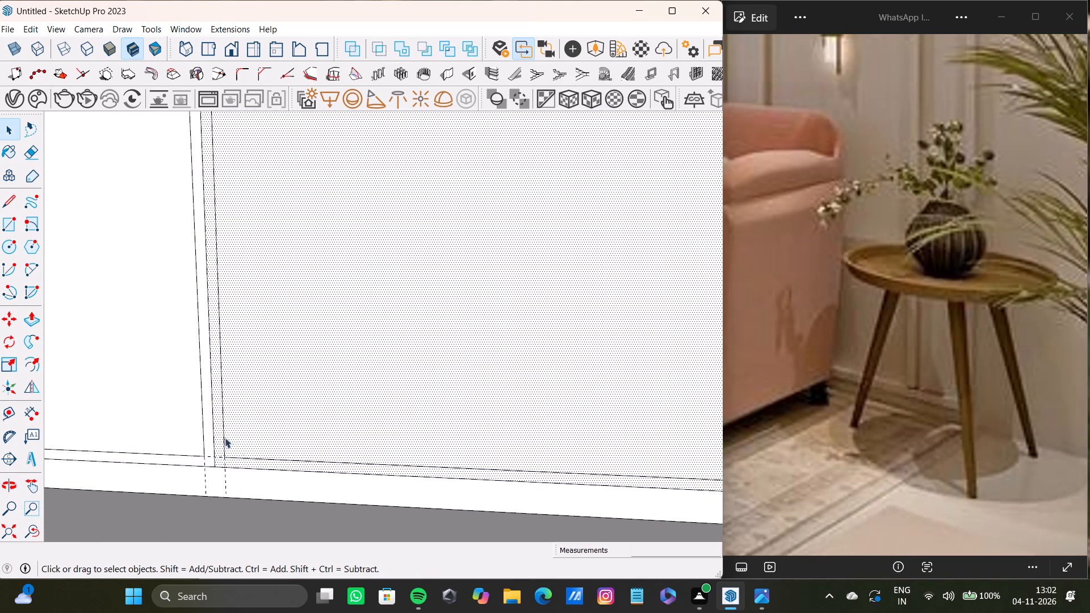
left_click(280, 425)
left_click(231, 463)
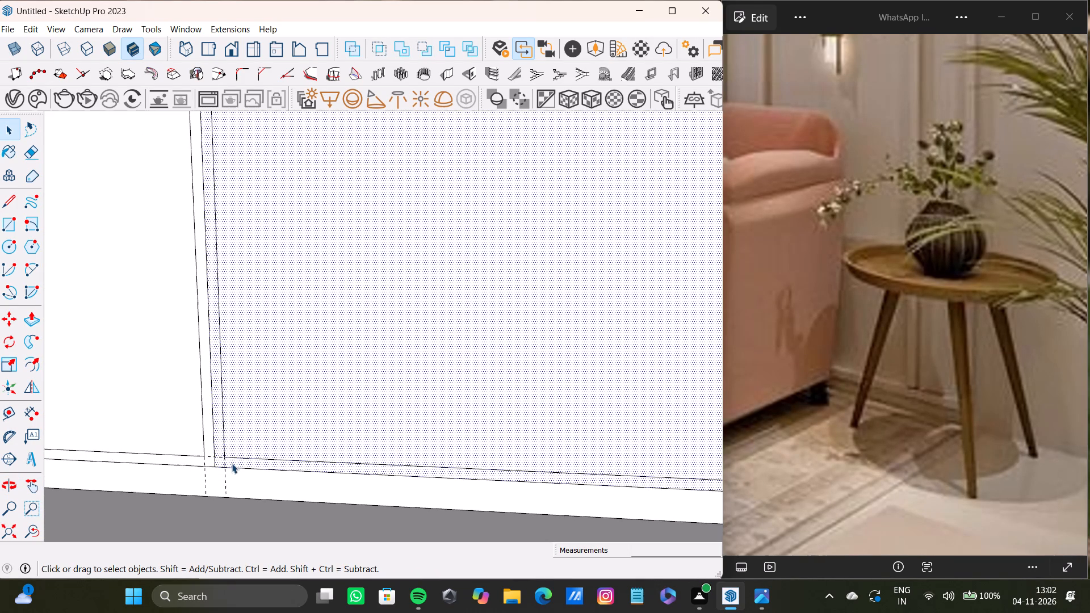
left_click(232, 463)
left_click(232, 463)
left_click(230, 459)
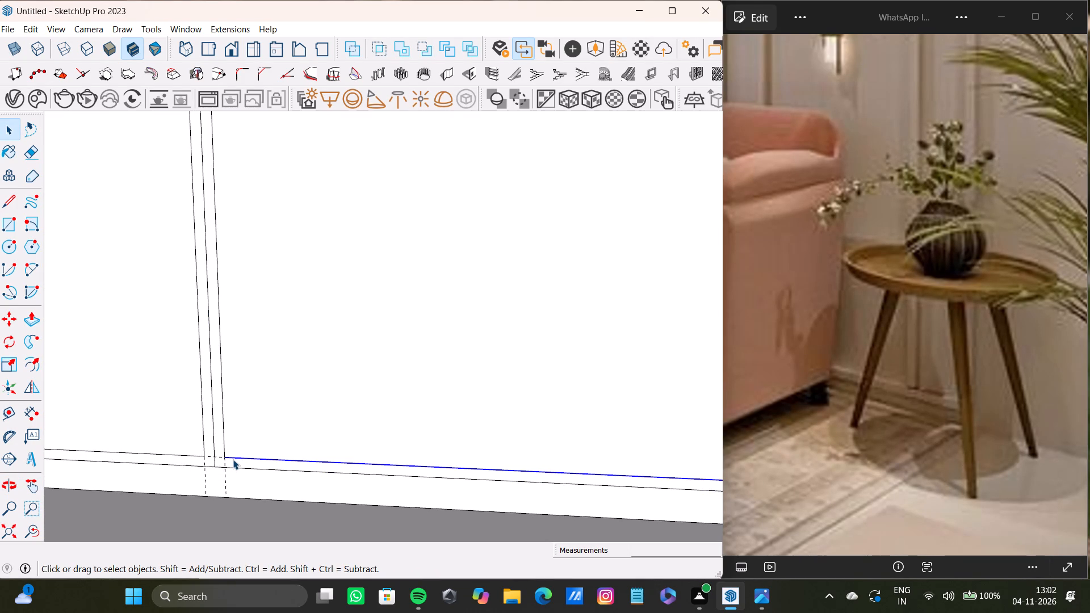
left_click(233, 461)
Delete the short vertical edge crossing the bottom trim band at the central panel's lower right corner.
scroll(244, 457, "down", 4)
middle_click_drag(275, 448, 20, 454, "shift")
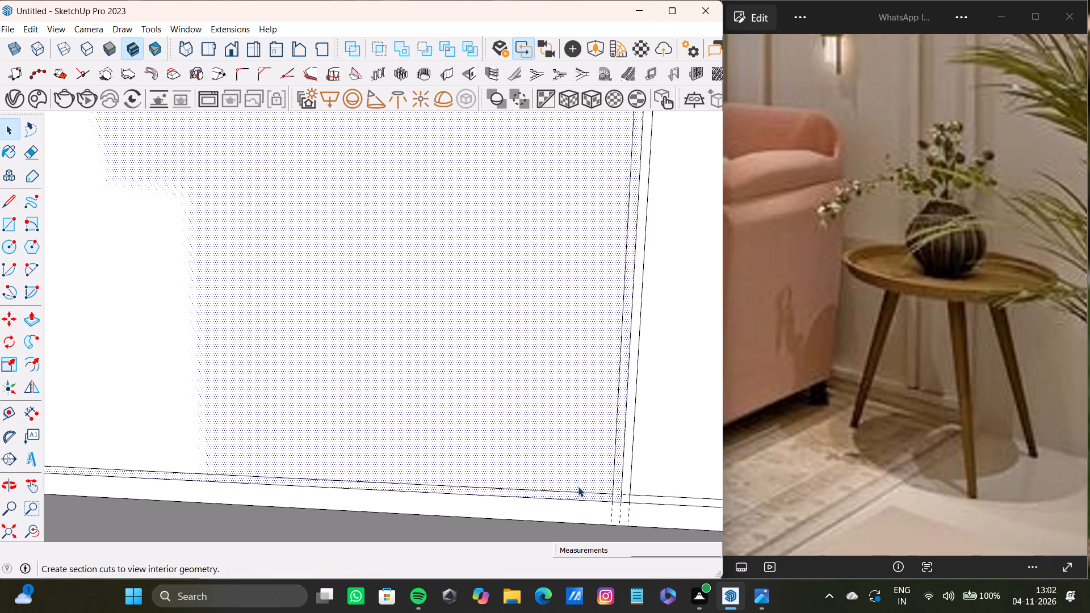
scroll(628, 503, "up", 9)
left_click(603, 494)
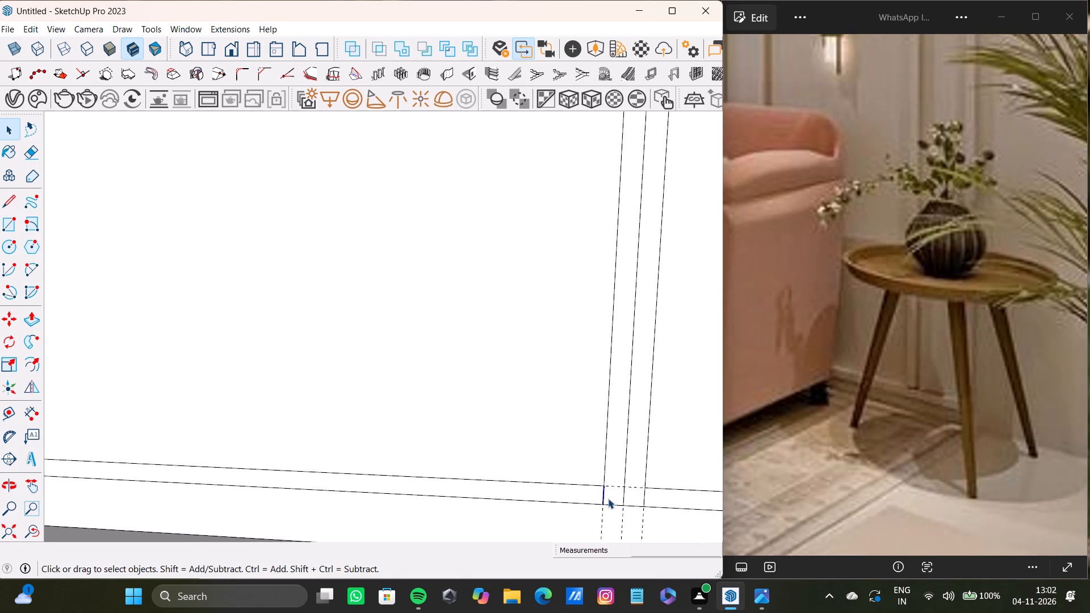
key("Delete")
Check which trim strips and panel faces are connected at the central panel's lower right and upper left corners.
left_click(613, 469)
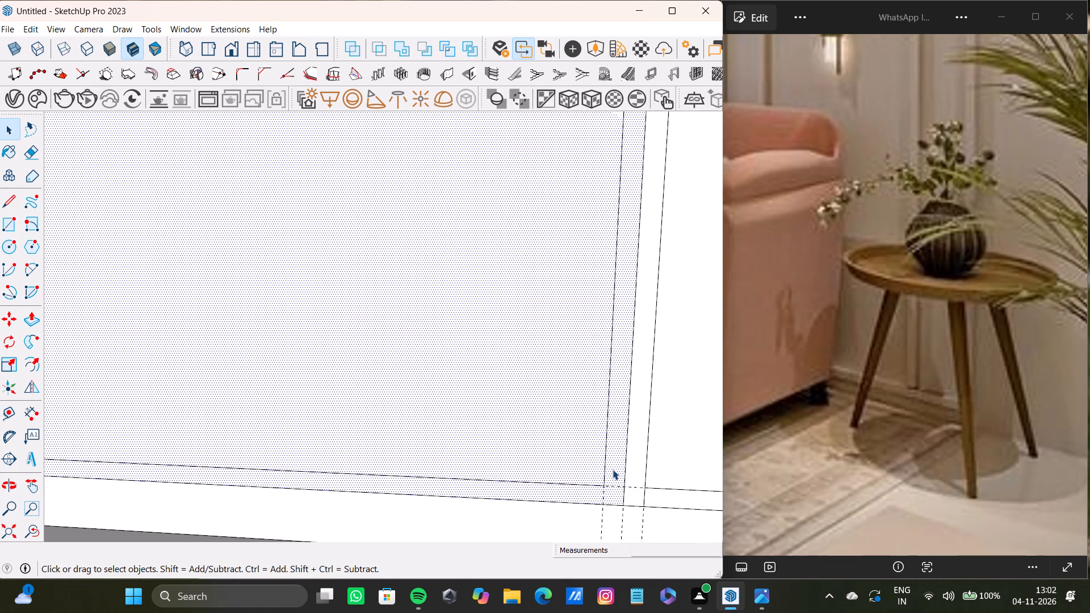
scroll(613, 470, "down", 20)
scroll(613, 470, "down", 3)
middle_click_drag(549, 407, 519, 473, "shift")
scroll(546, 304, "up", 2)
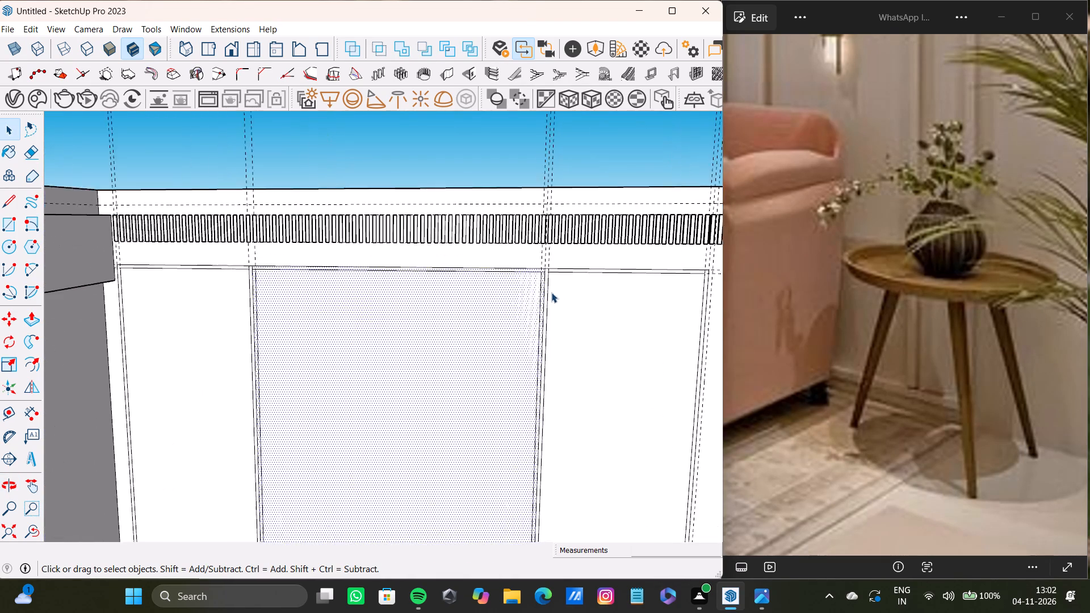
scroll(551, 292, "up", 20)
scroll(518, 308, "down", 9)
middle_click_drag(489, 331, 629, 356, "shift")
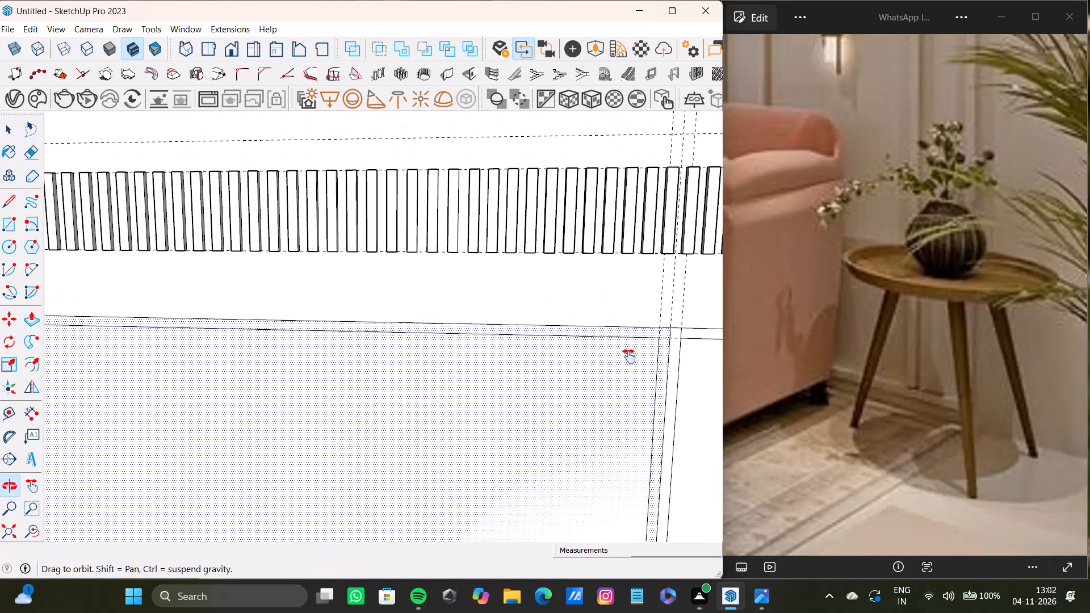
middle_click_drag(629, 356, 703, 370, "shift")
scroll(539, 371, "down", 7)
scroll(163, 370, "up", 12)
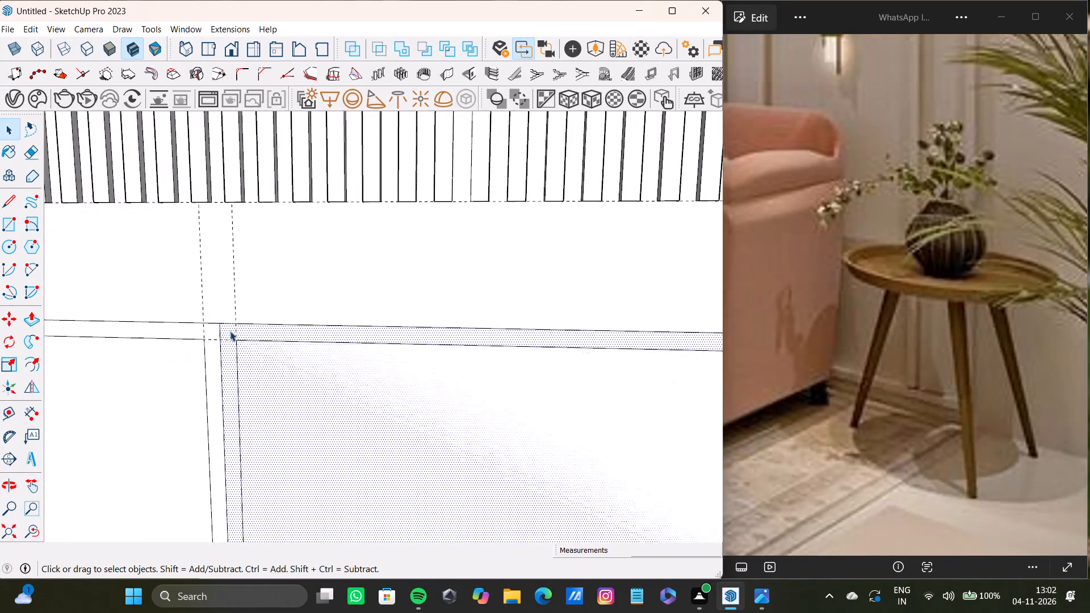
scroll(230, 331, "up", 2)
left_click(213, 330)
scroll(211, 331, "down", 4)
middle_click_drag(211, 333, 292, 272, "shift")
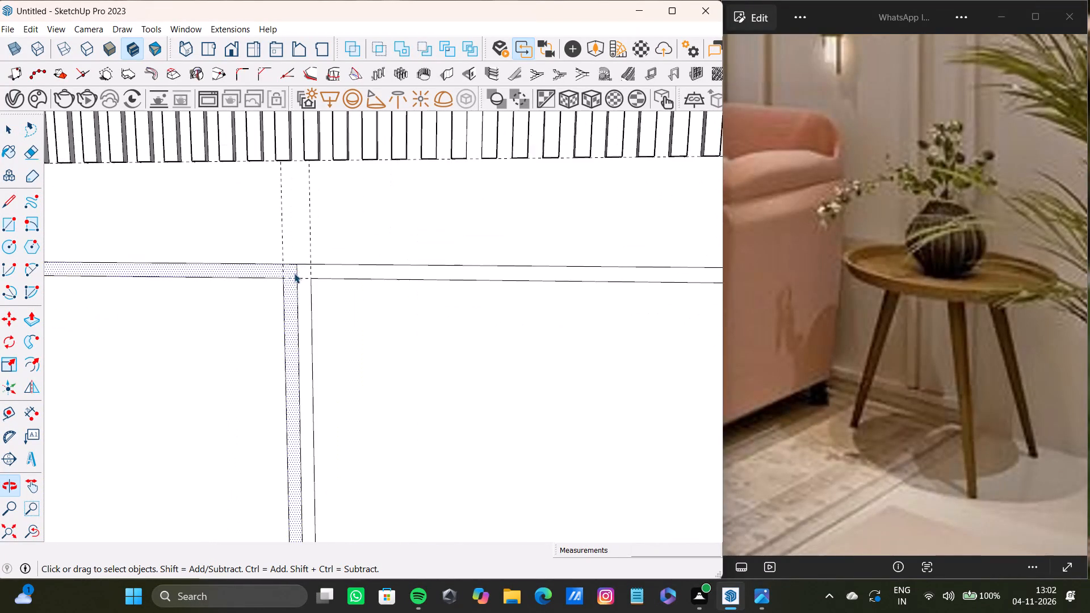
scroll(292, 273, "up", 4)
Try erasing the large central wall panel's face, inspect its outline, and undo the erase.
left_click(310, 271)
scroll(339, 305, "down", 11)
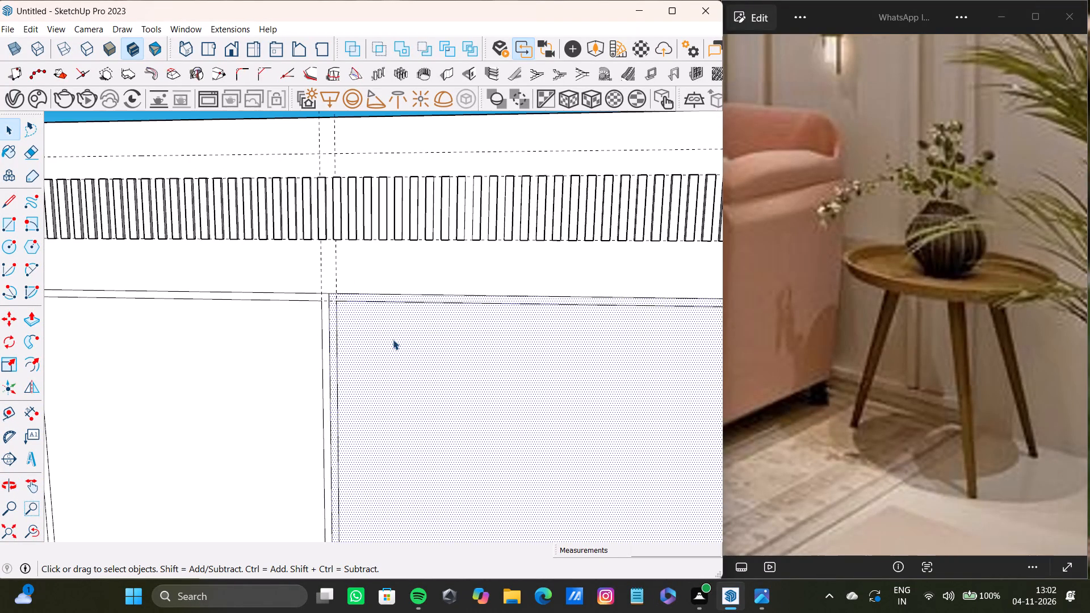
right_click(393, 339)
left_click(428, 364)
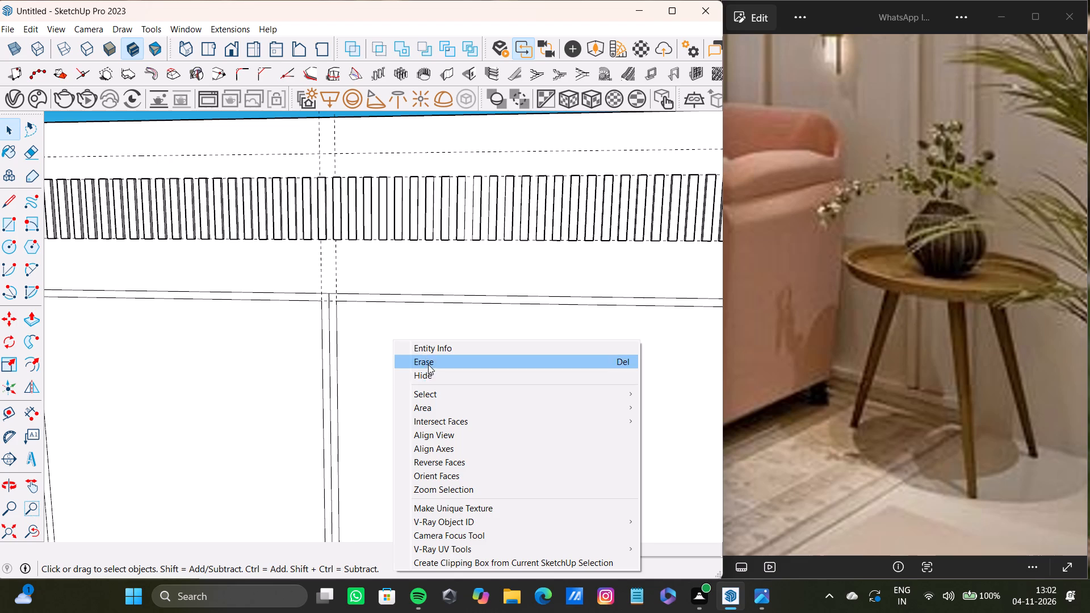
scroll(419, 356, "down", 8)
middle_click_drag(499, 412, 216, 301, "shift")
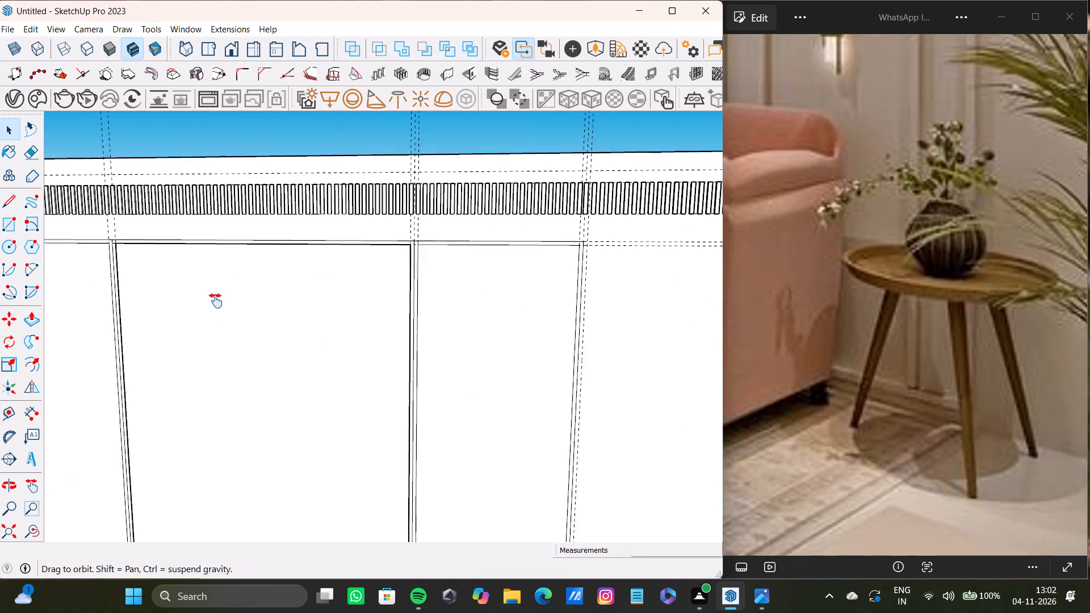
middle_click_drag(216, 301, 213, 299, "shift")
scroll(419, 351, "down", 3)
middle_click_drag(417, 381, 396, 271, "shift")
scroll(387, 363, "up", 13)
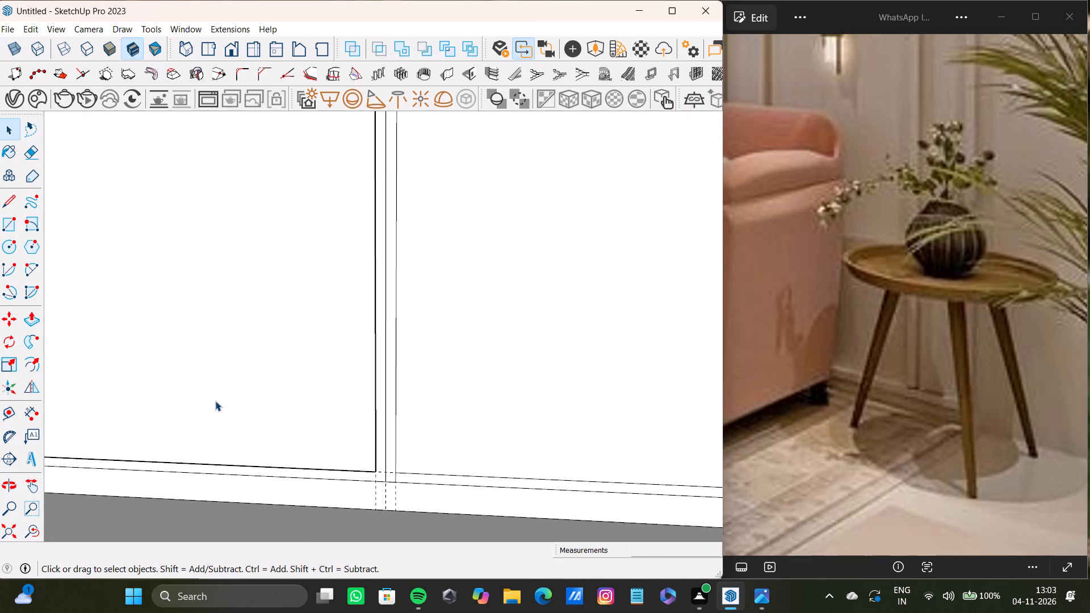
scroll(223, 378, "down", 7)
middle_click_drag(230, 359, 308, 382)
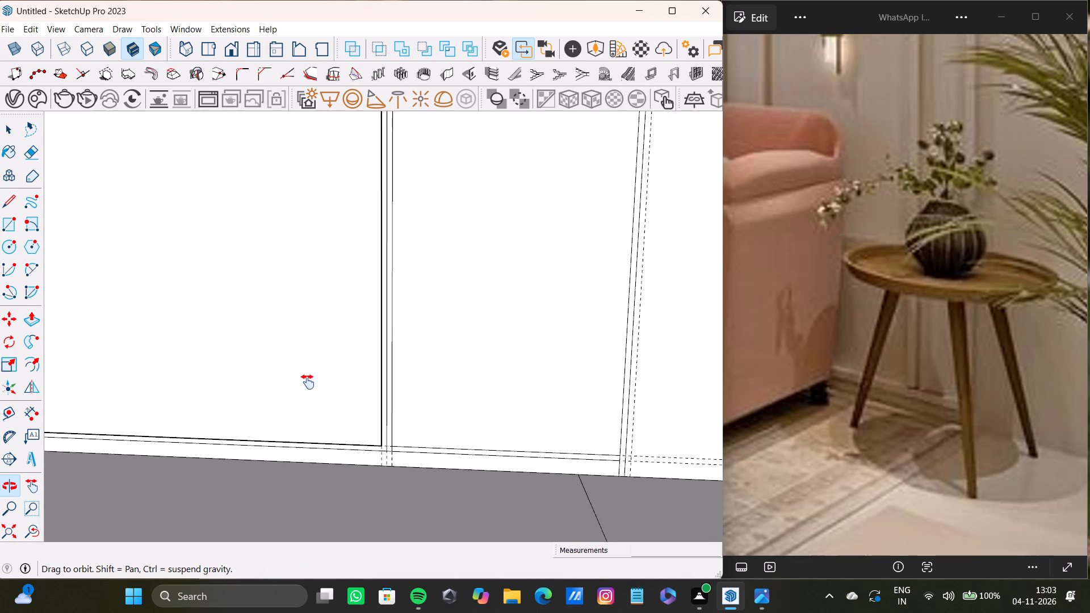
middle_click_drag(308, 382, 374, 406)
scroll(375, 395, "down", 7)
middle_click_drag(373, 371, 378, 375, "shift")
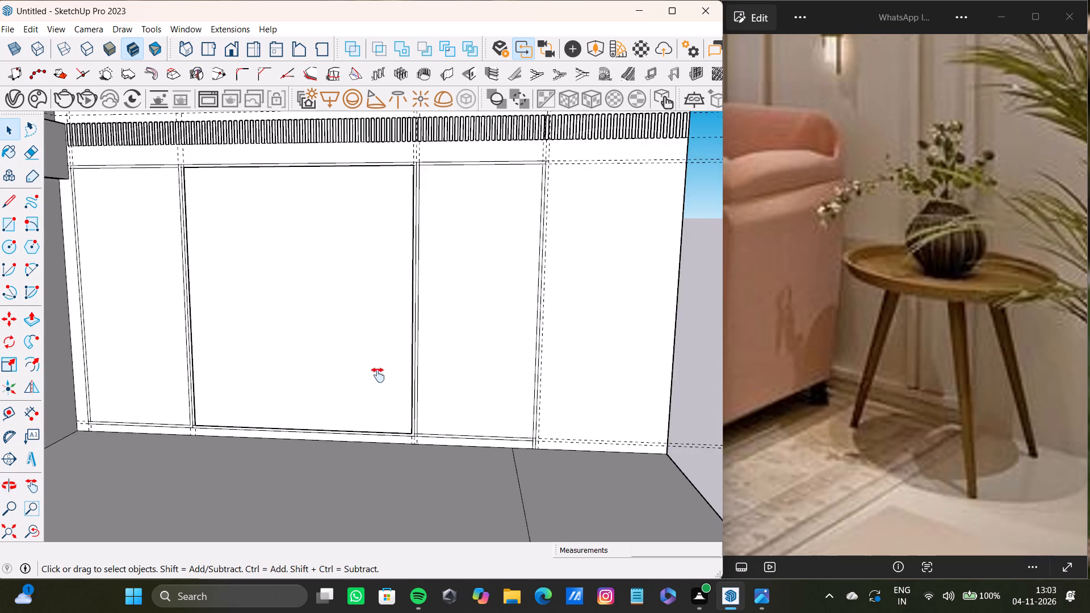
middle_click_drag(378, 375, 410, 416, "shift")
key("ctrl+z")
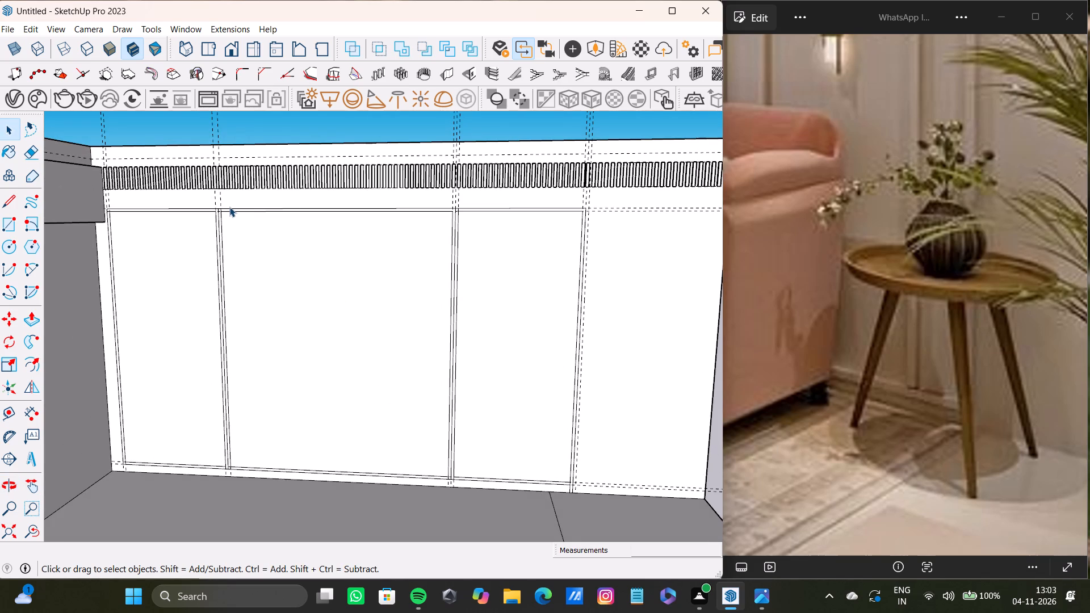
Draw a short edge along the bottom band's upper line, from the right-hand divider's middle line to its left line.
scroll(235, 219, "up", 5)
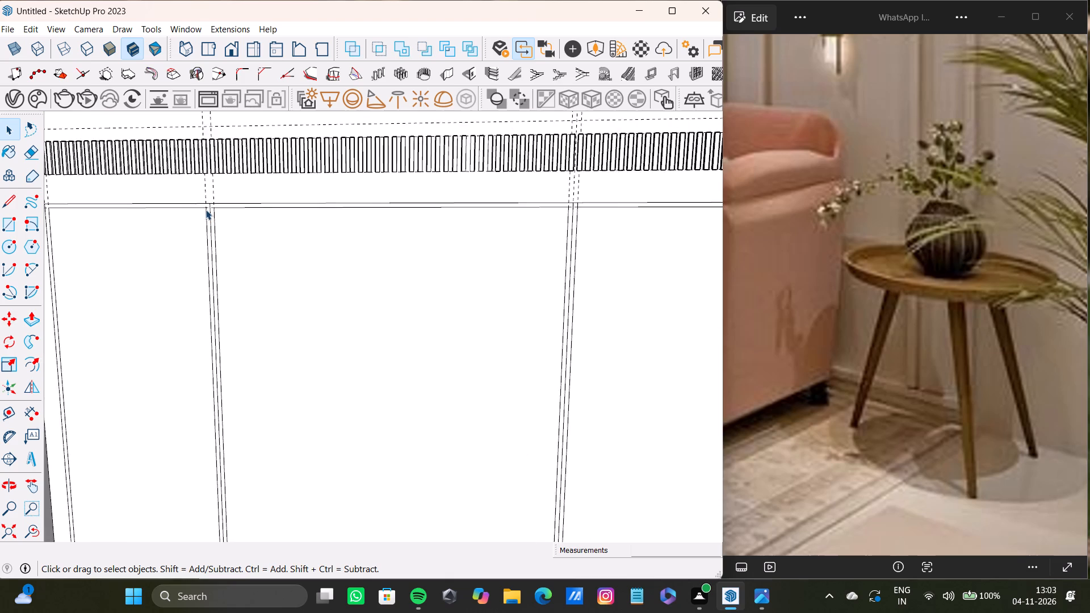
scroll(206, 209, "up", 9)
scroll(206, 213, "down", 16)
scroll(455, 429, "up", 5)
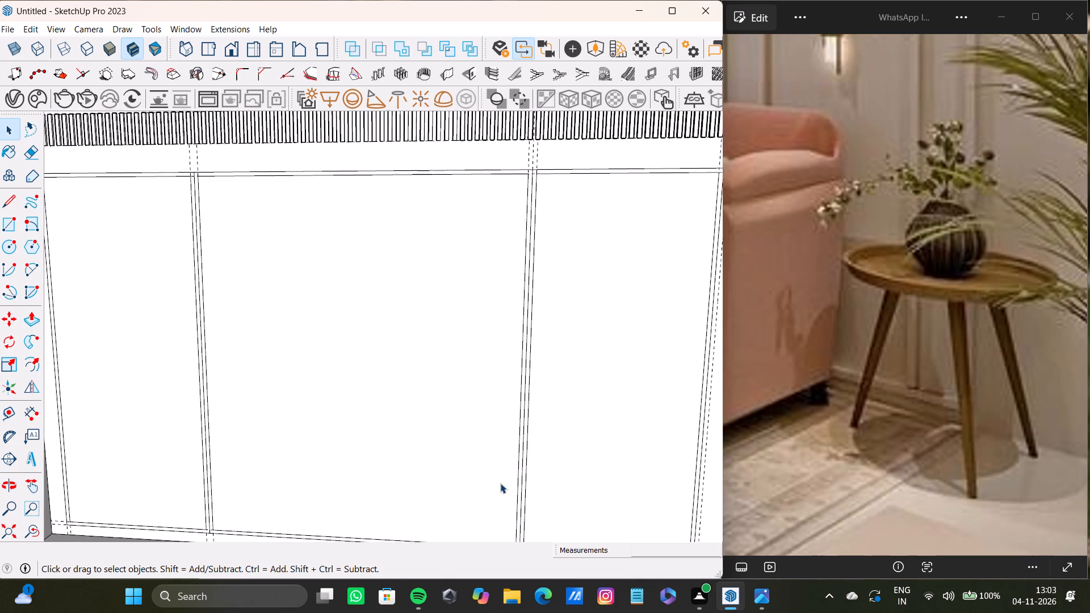
scroll(500, 483, "up", 2)
middle_click_drag(493, 481, 481, 405)
scroll(525, 481, "up", 9)
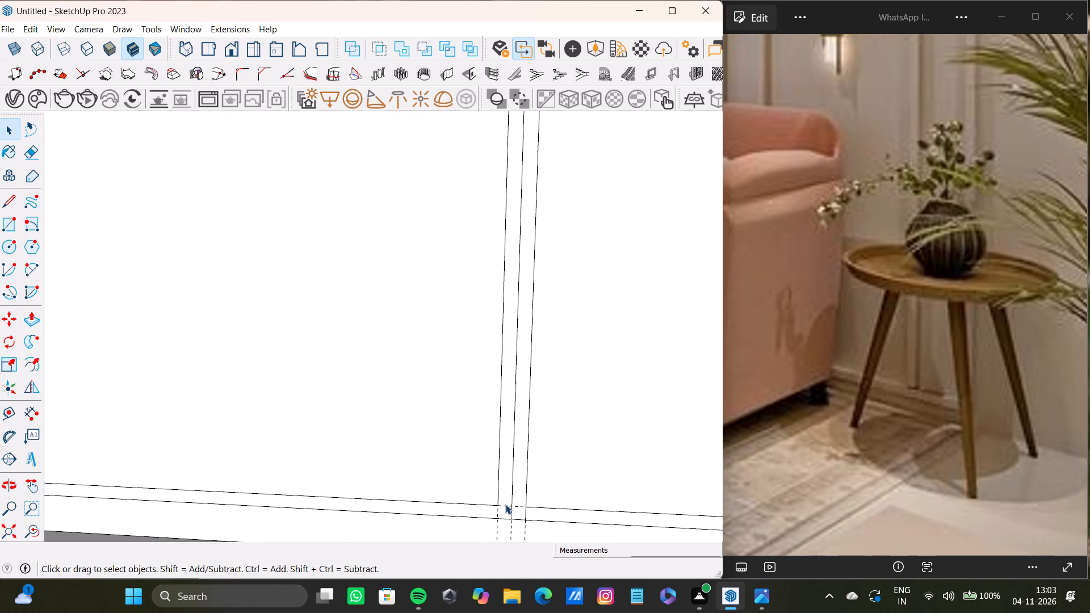
scroll(505, 504, "up", 2)
left_click(512, 515)
scroll(466, 463, "down", 4)
scroll(491, 483, "up", 4)
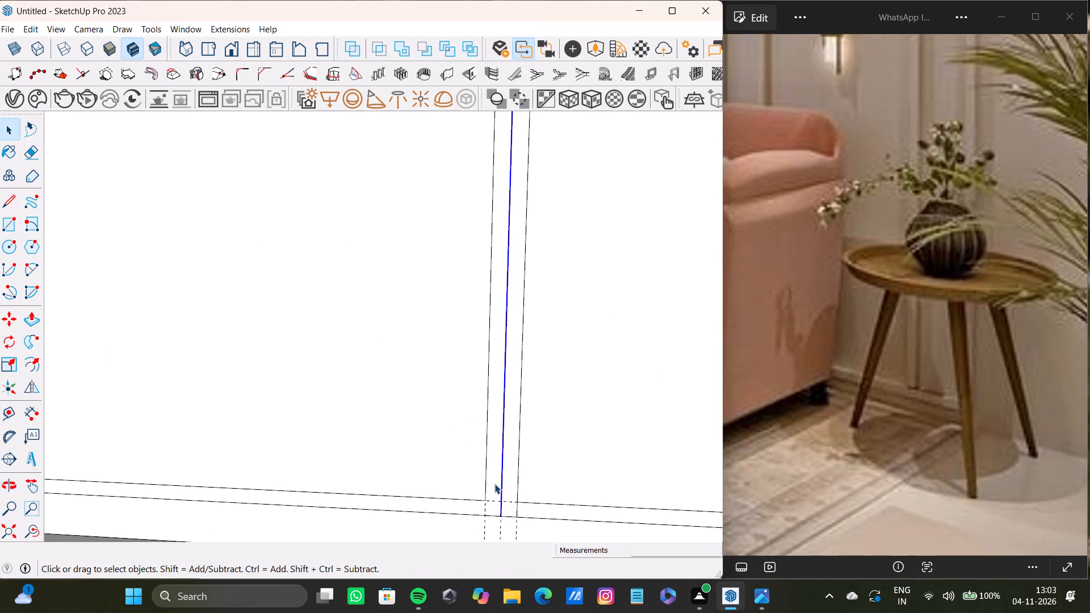
key("l")
scroll(501, 497, "up", 7)
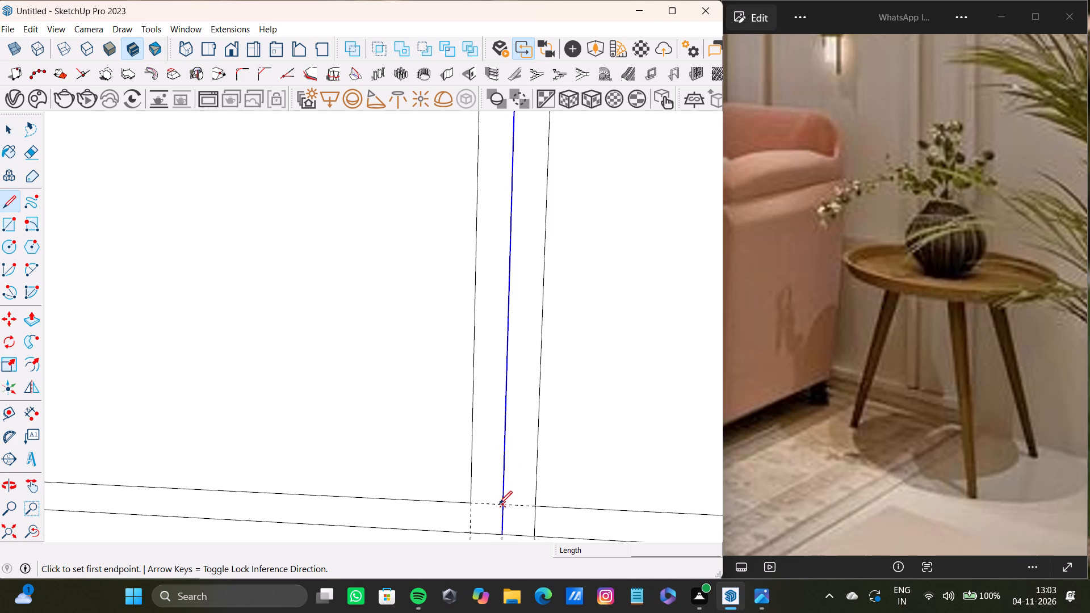
left_click(499, 504)
left_click(474, 505)
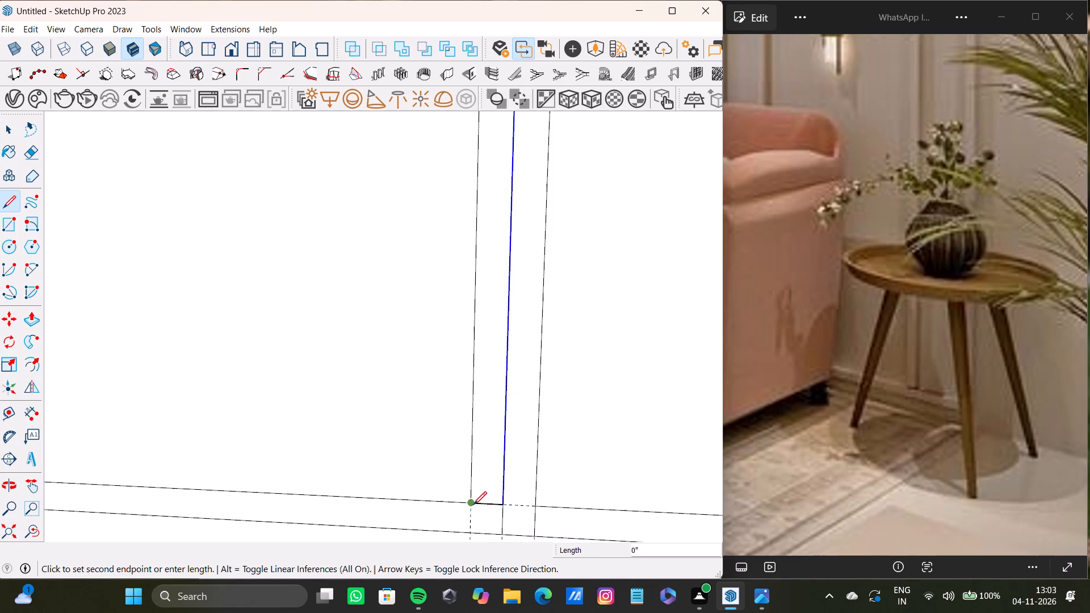
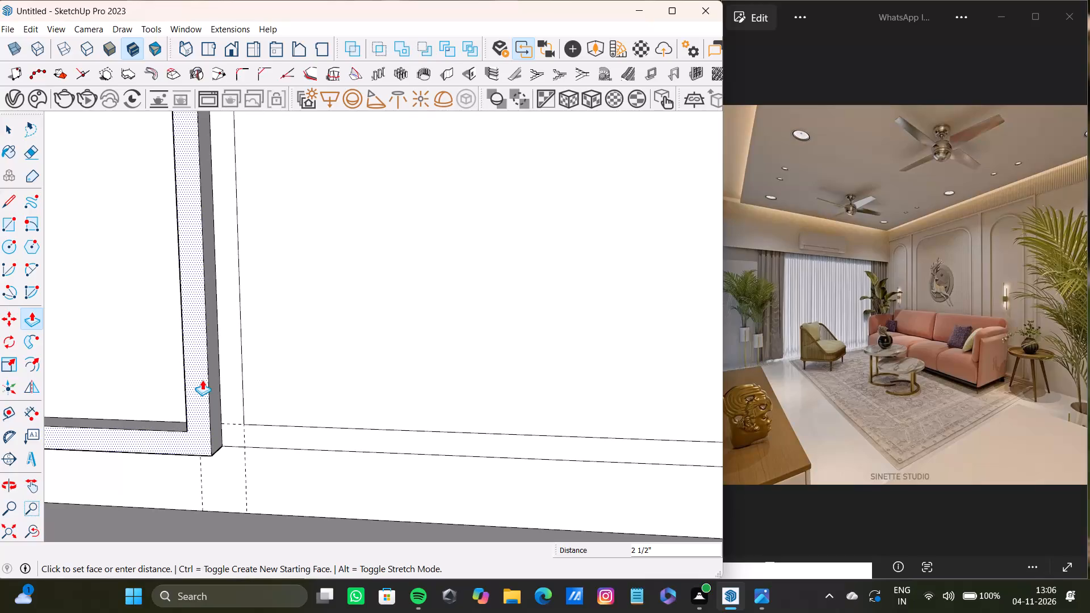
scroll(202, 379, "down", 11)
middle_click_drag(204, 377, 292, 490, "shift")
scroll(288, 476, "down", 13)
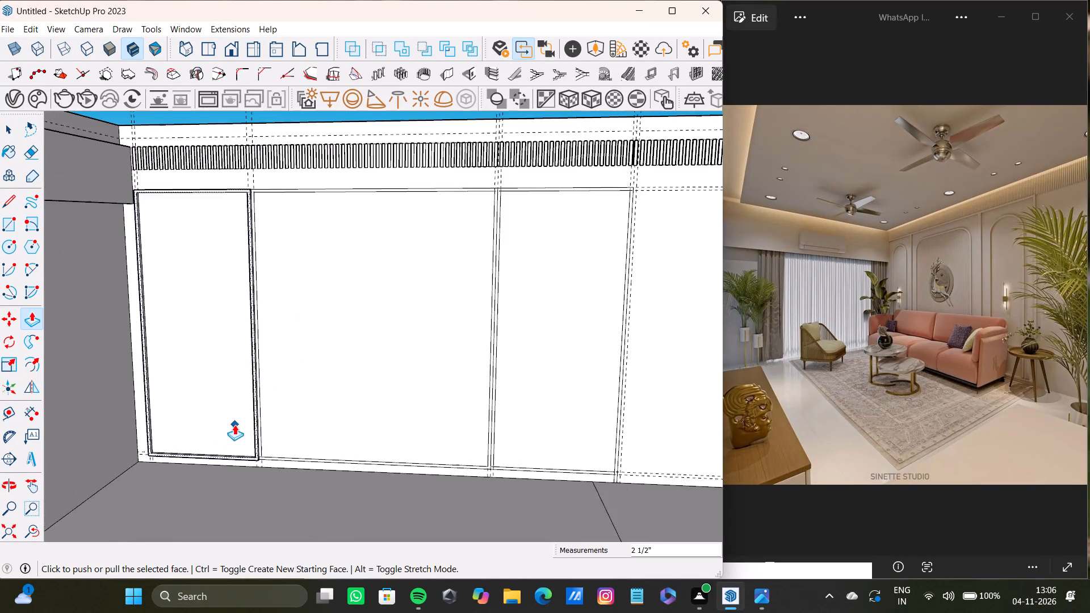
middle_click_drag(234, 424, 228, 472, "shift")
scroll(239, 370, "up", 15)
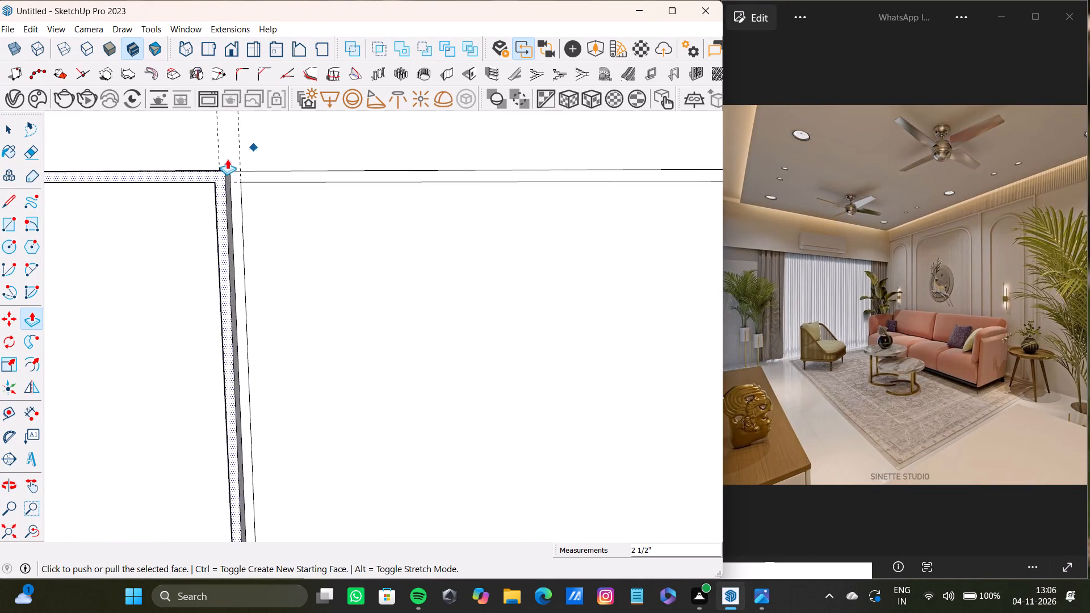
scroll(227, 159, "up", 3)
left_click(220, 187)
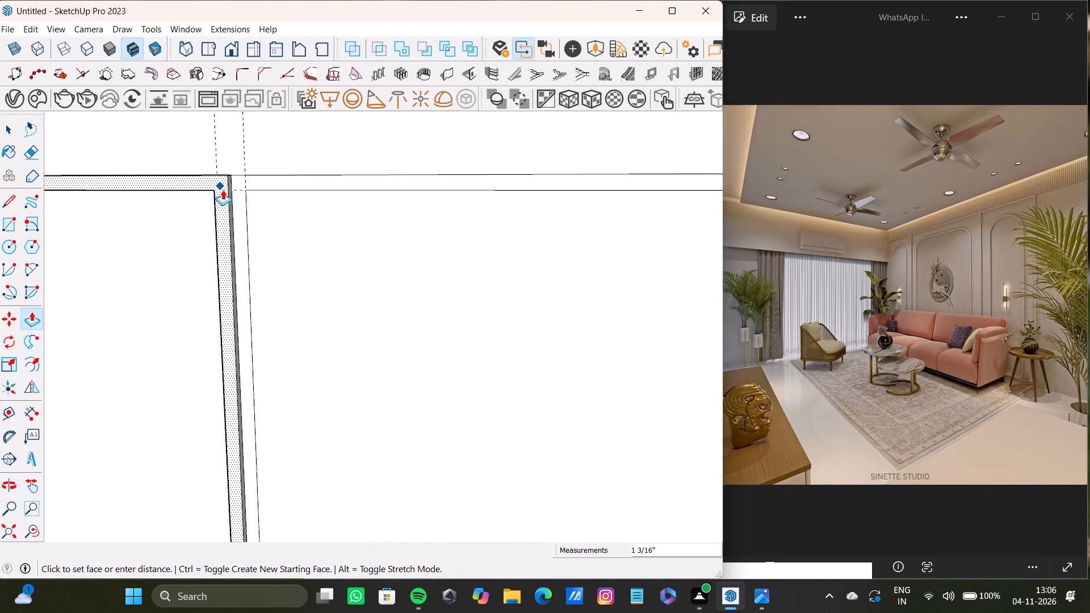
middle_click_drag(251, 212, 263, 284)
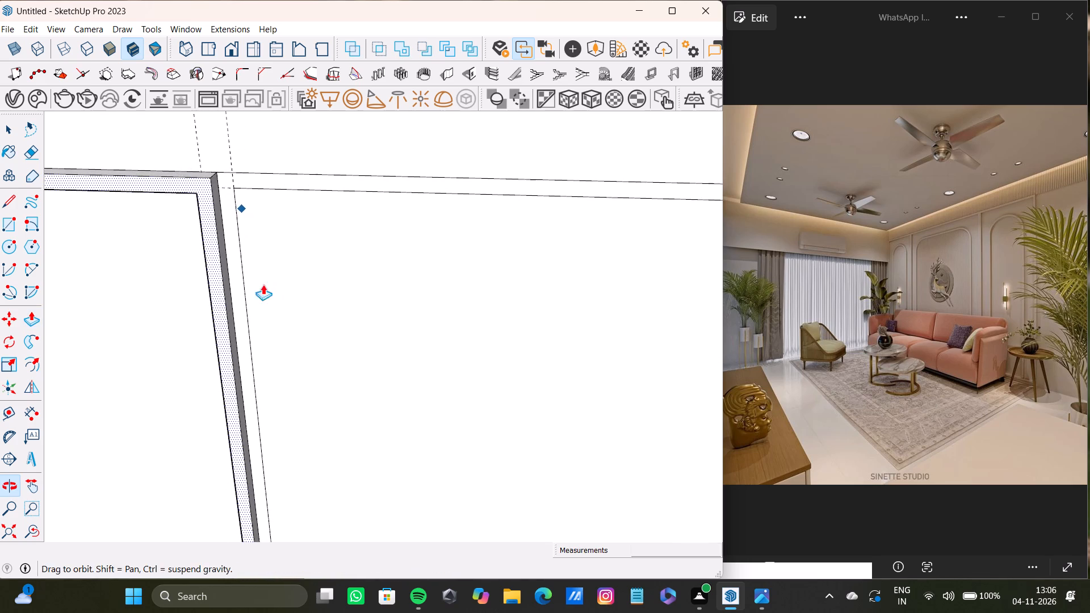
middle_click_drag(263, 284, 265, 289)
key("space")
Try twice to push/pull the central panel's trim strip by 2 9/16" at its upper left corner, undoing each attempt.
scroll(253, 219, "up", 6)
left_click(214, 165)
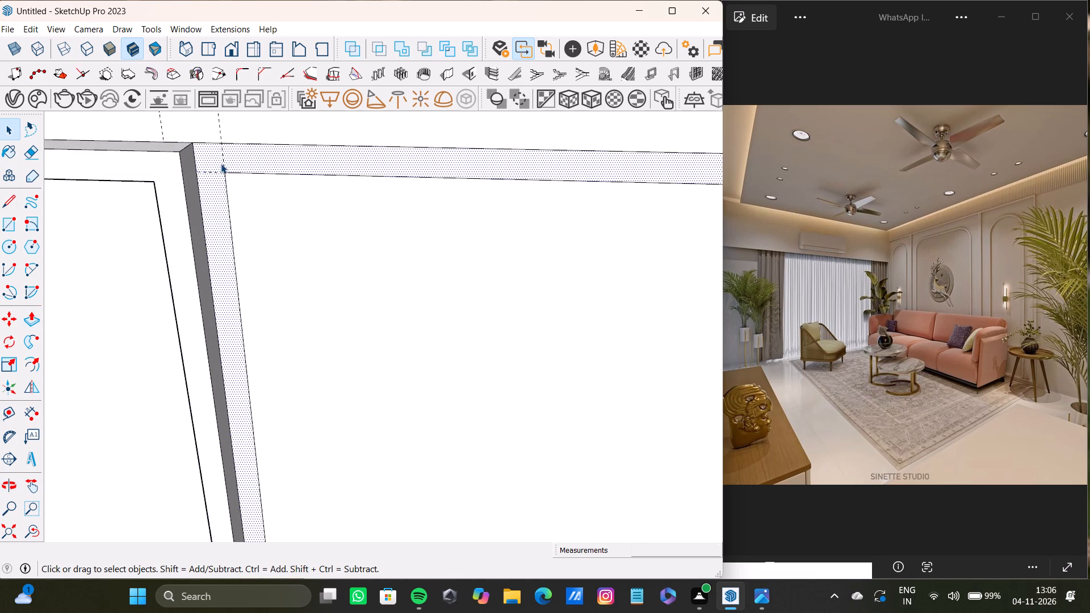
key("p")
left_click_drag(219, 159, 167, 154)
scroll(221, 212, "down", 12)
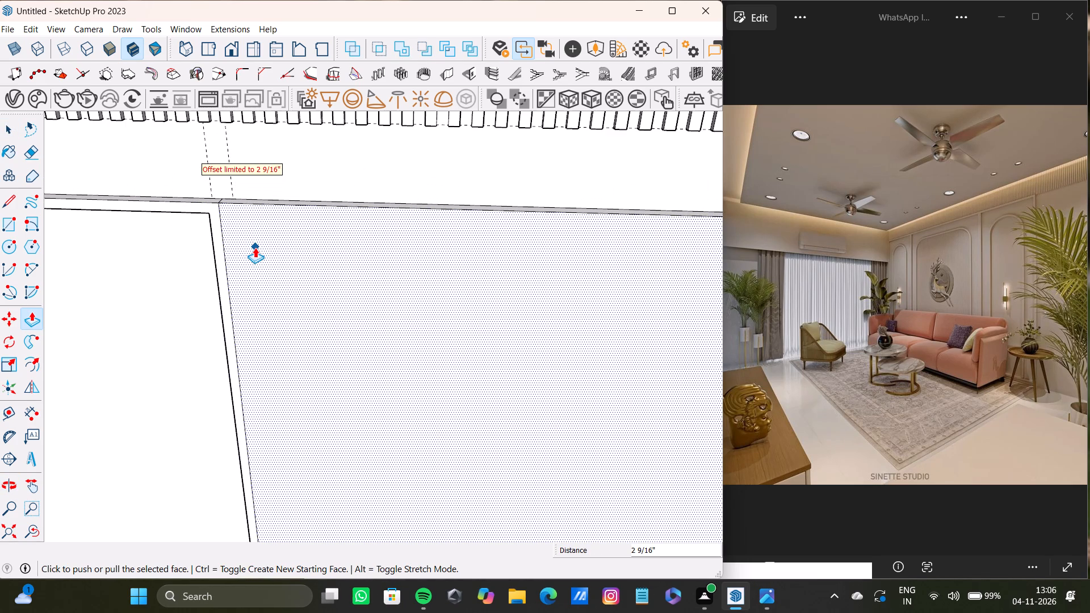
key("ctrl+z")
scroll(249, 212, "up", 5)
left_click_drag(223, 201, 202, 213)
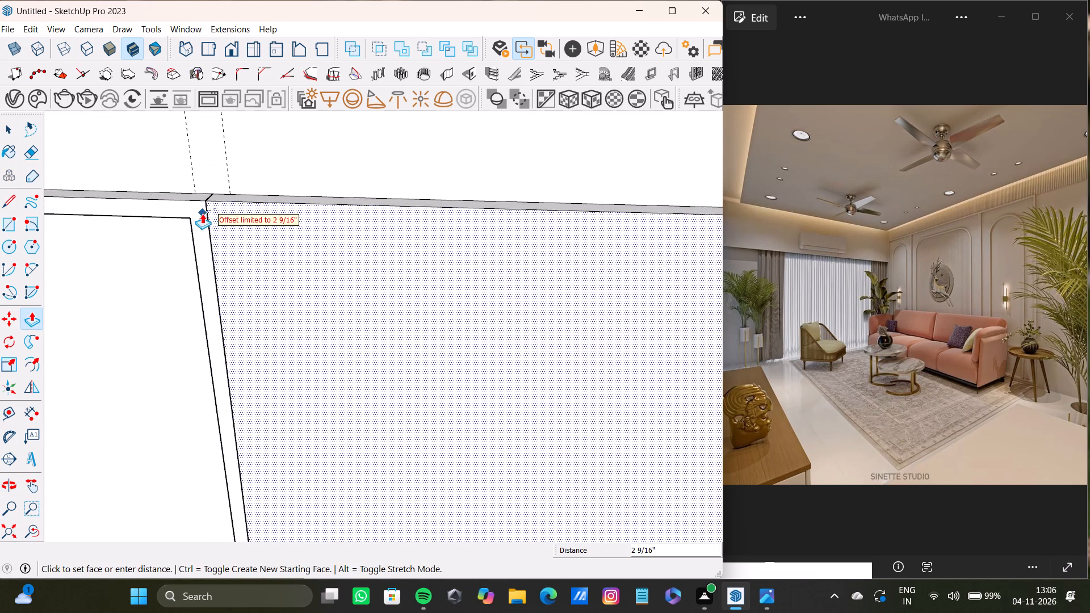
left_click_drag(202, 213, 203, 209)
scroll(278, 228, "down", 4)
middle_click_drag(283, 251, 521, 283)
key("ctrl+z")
Erase the central wall panel's face enclosed by the inner trim lines.
middle_click_drag(410, 313, 356, 283)
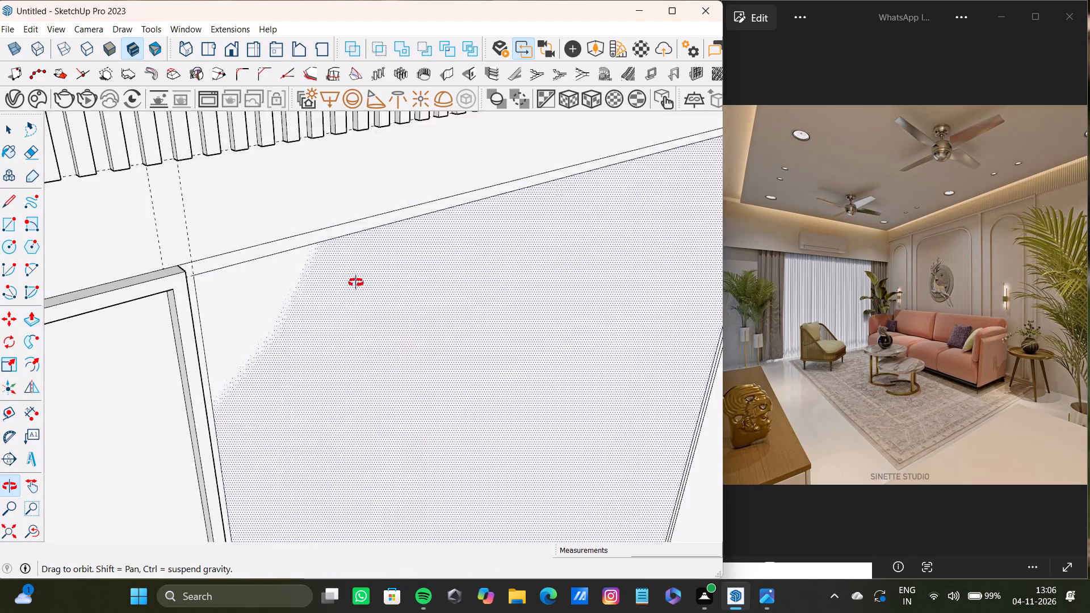
middle_click_drag(356, 283, 351, 283)
key("space")
left_click(292, 293)
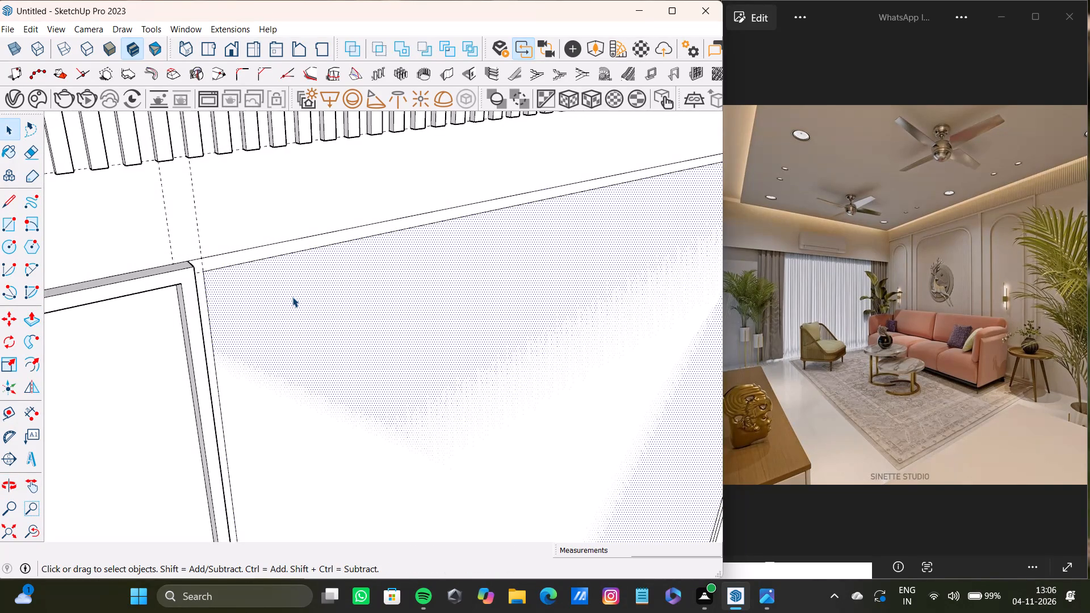
right_click(292, 297)
left_click(320, 321)
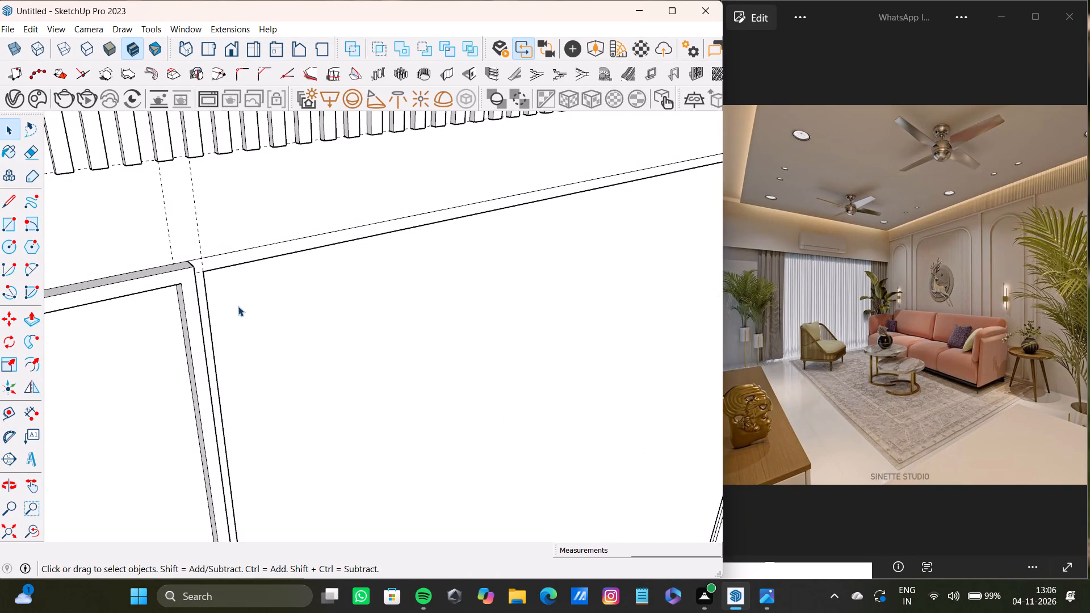
Examine the trim corners around the central panel and check which face covers the strip at its lower right corner.
left_click(203, 264)
scroll(220, 269, "down", 4)
middle_click_drag(238, 284, 136, 296)
scroll(181, 286, "down", 8)
middle_click_drag(375, 352, 261, 301, "shift")
scroll(261, 286, "down", 5)
middle_click_drag(283, 321, 185, 314)
scroll(362, 380, "up", 9)
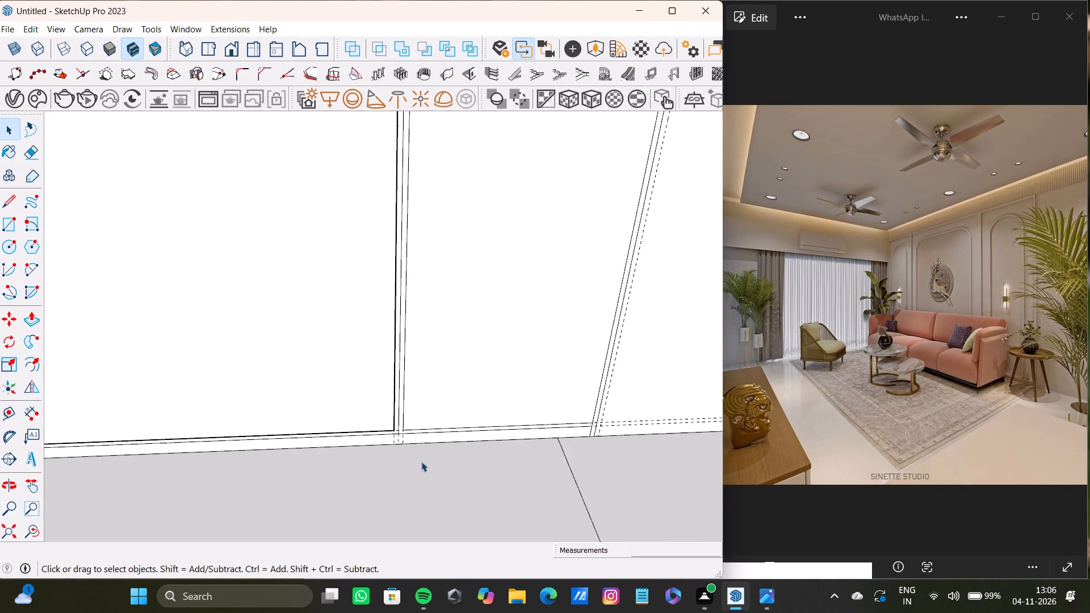
scroll(421, 461, "up", 3)
middle_click_drag(397, 434, 338, 422)
scroll(380, 422, "up", 14)
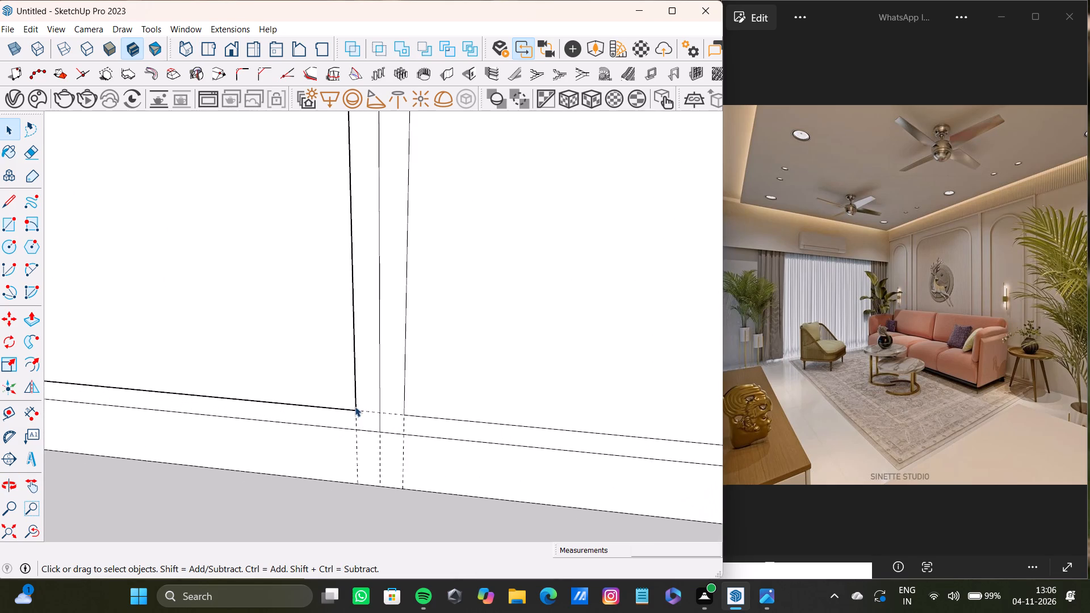
scroll(355, 406, "up", 6)
left_click(370, 405)
Delete the central panel's inner top edge and inner left vertical edge, starting from its upper left corner.
scroll(365, 411, "down", 3)
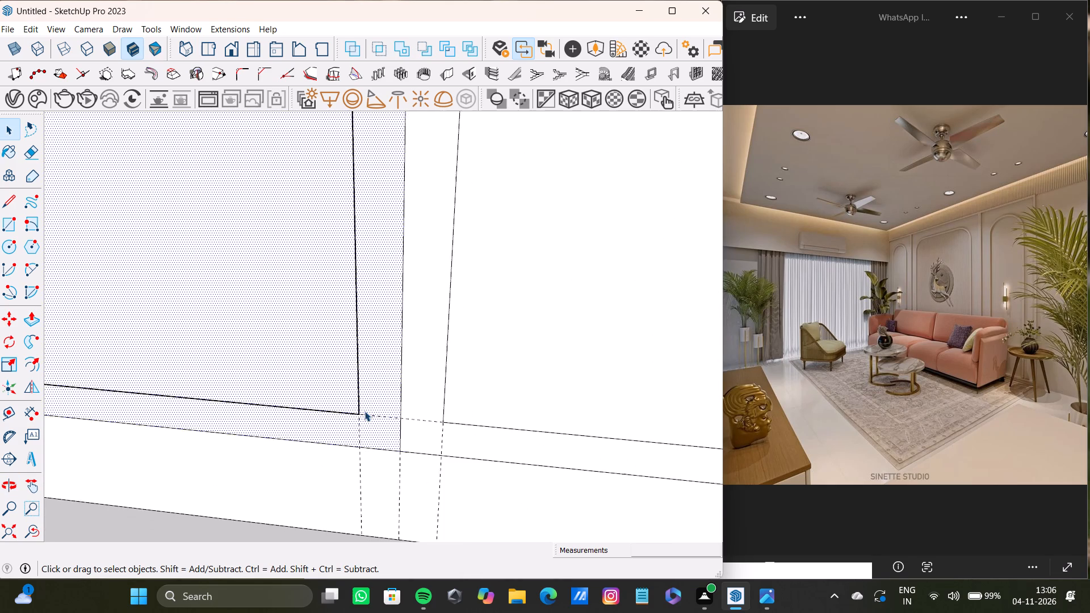
scroll(364, 411, "down", 20)
scroll(364, 411, "down", 3)
middle_click_drag(355, 370, 409, 481, "shift")
scroll(396, 431, "down", 4)
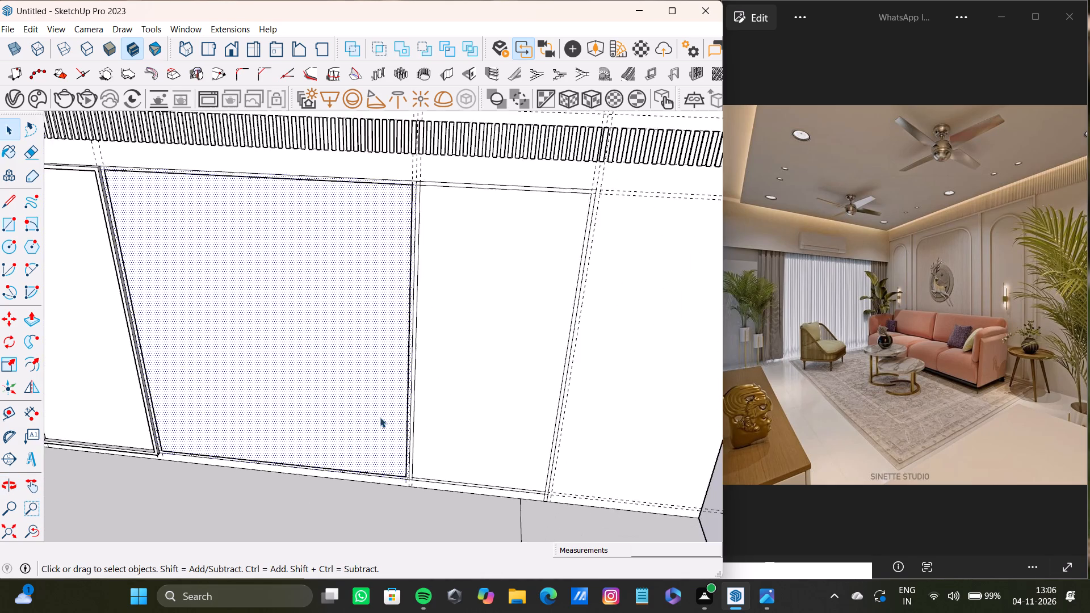
scroll(380, 417, "down", 7)
middle_click_drag(378, 405, 459, 375, "shift")
scroll(398, 342, "up", 15)
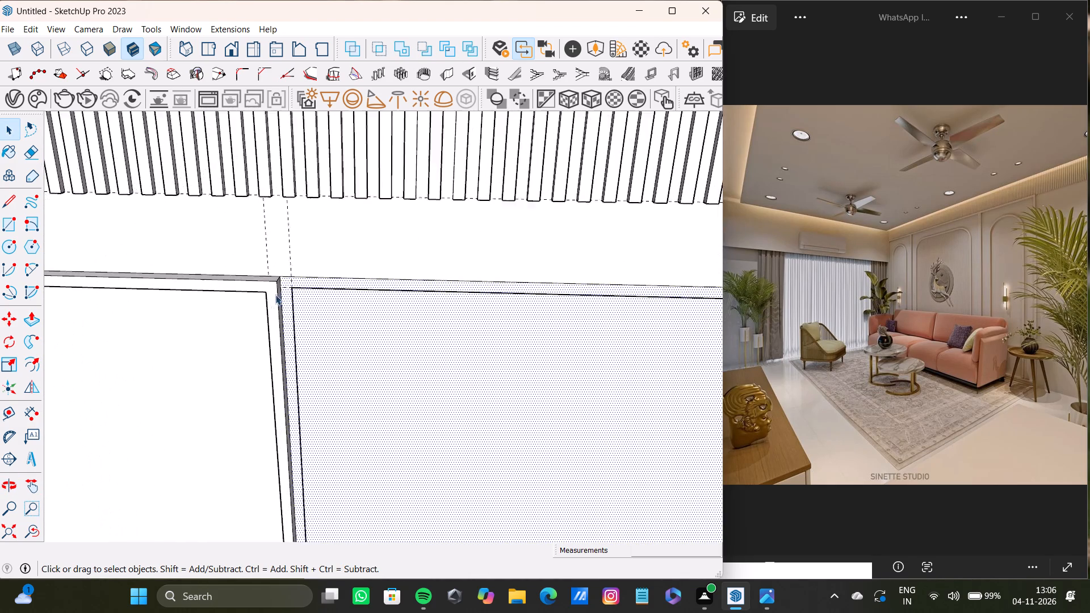
scroll(275, 295, "up", 15)
left_click(312, 286)
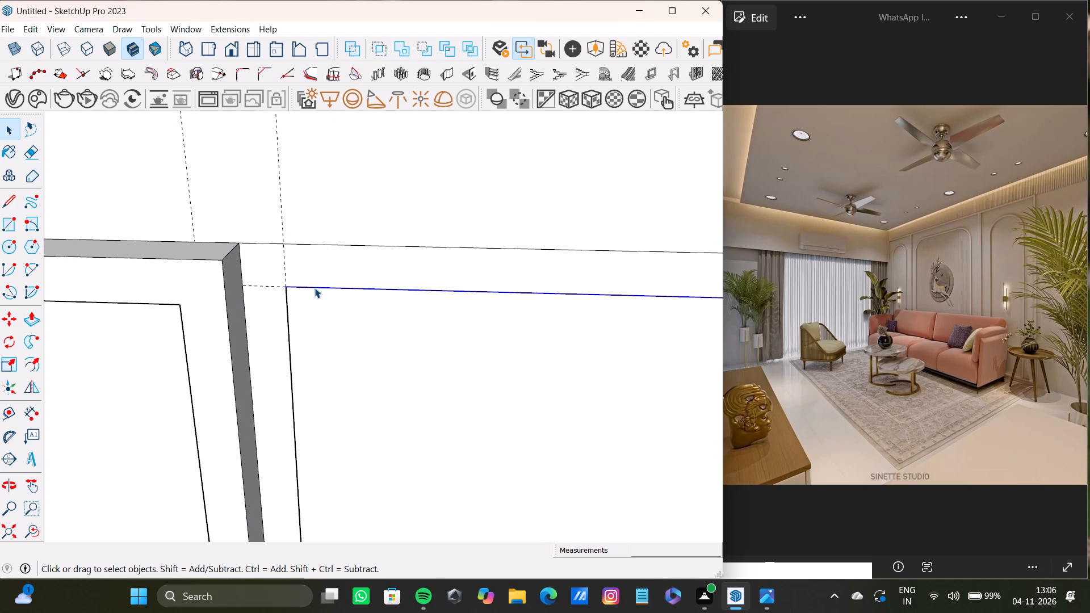
key("Delete")
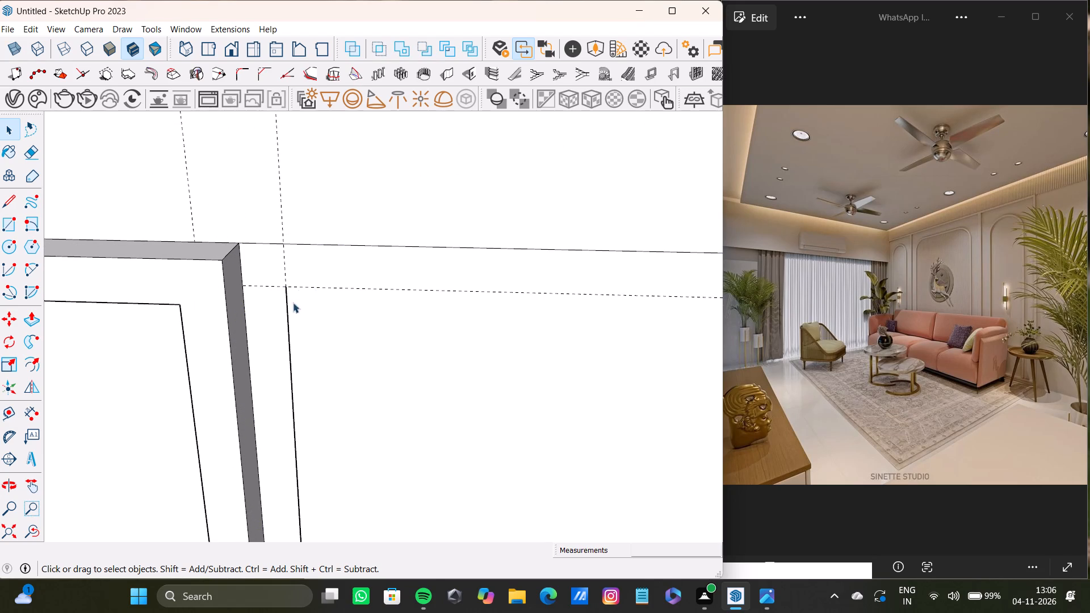
left_click(287, 310)
key("Delete")
Delete the central panel's inner right vertical edge beside the right-hand divider.
scroll(287, 310, "down", 4)
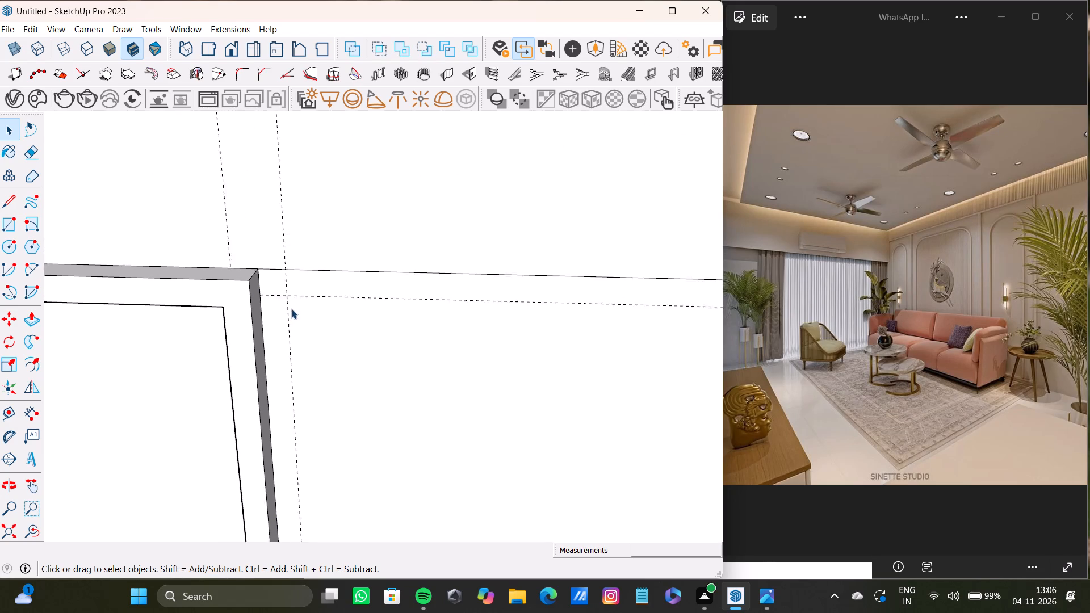
scroll(291, 309, "down", 15)
middle_click_drag(421, 299, 194, 312, "shift")
scroll(654, 320, "down", 4)
middle_click_drag(644, 326, 418, 268)
scroll(655, 312, "up", 4)
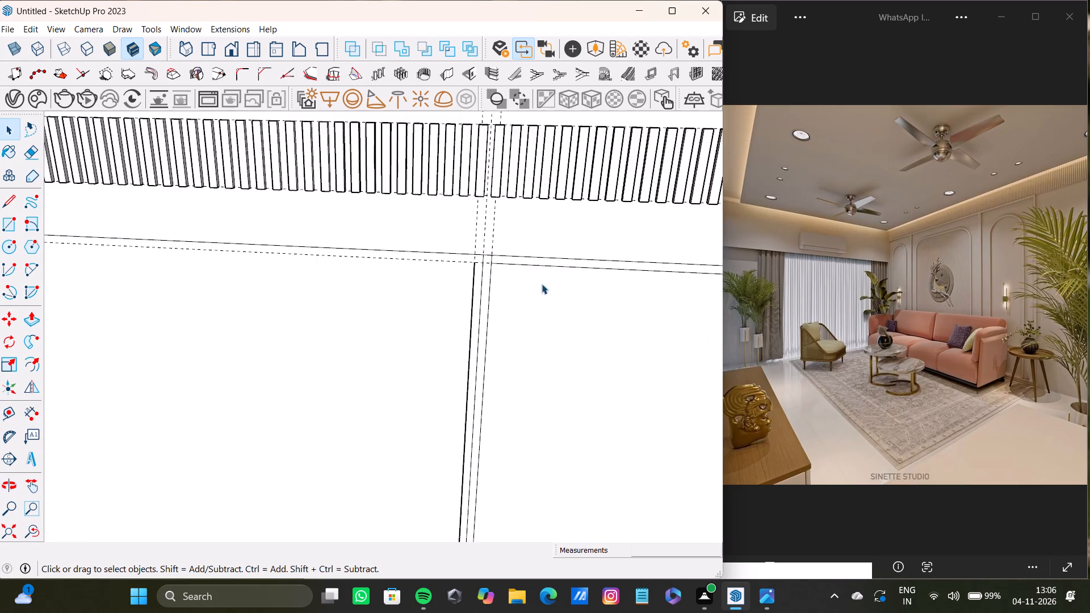
scroll(542, 284, "up", 9)
left_click(463, 275)
left_click(464, 278)
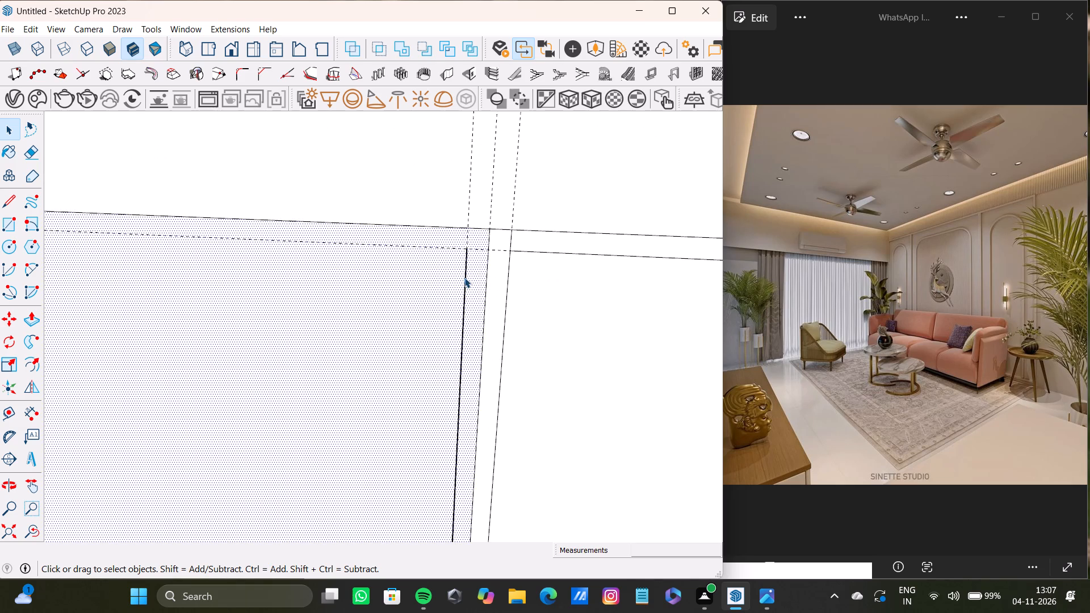
key("Delete")
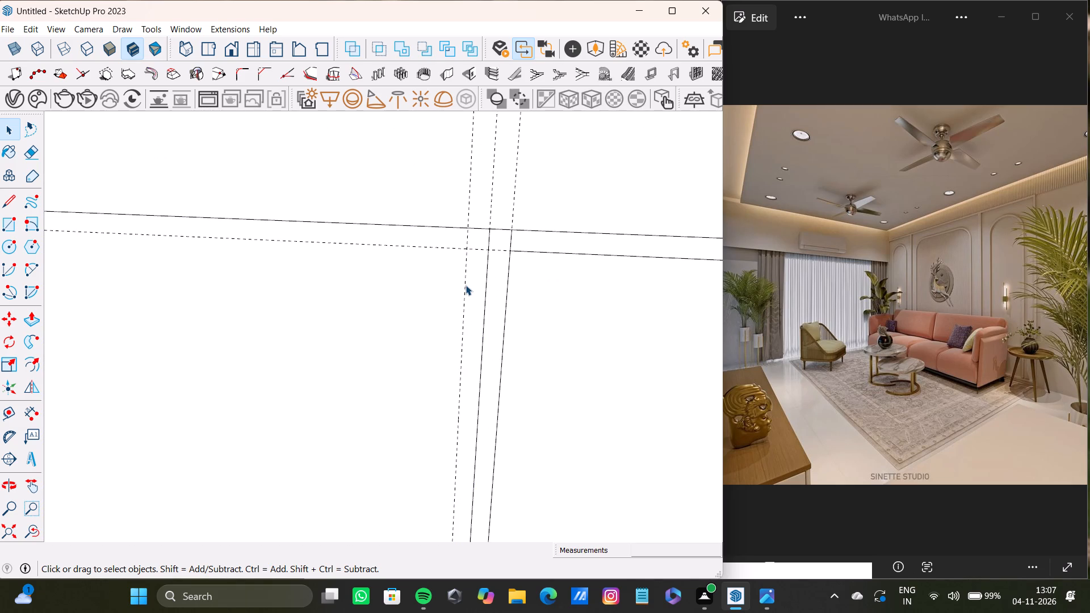
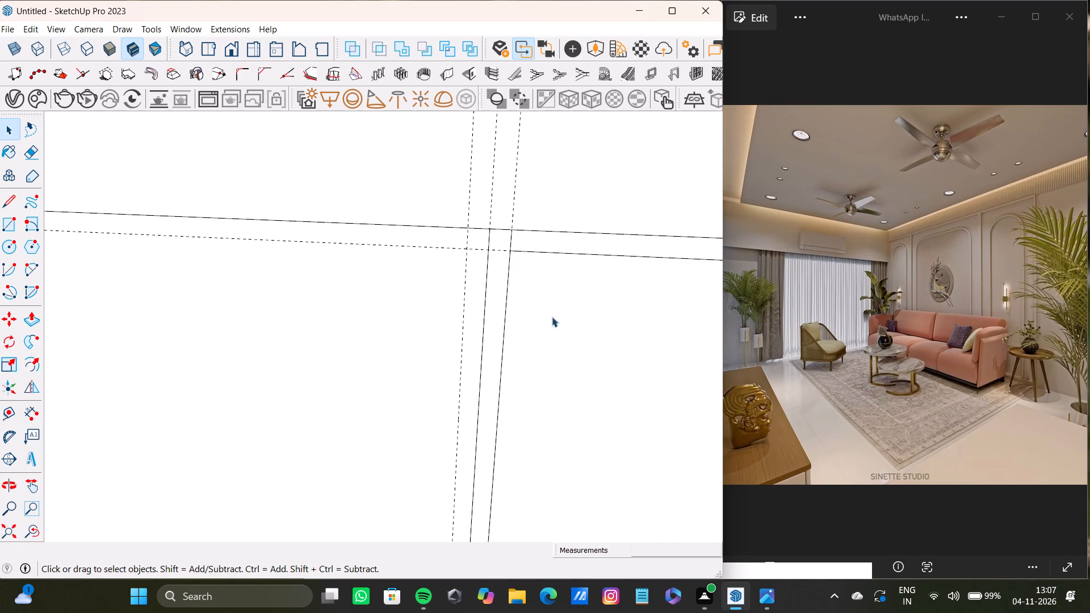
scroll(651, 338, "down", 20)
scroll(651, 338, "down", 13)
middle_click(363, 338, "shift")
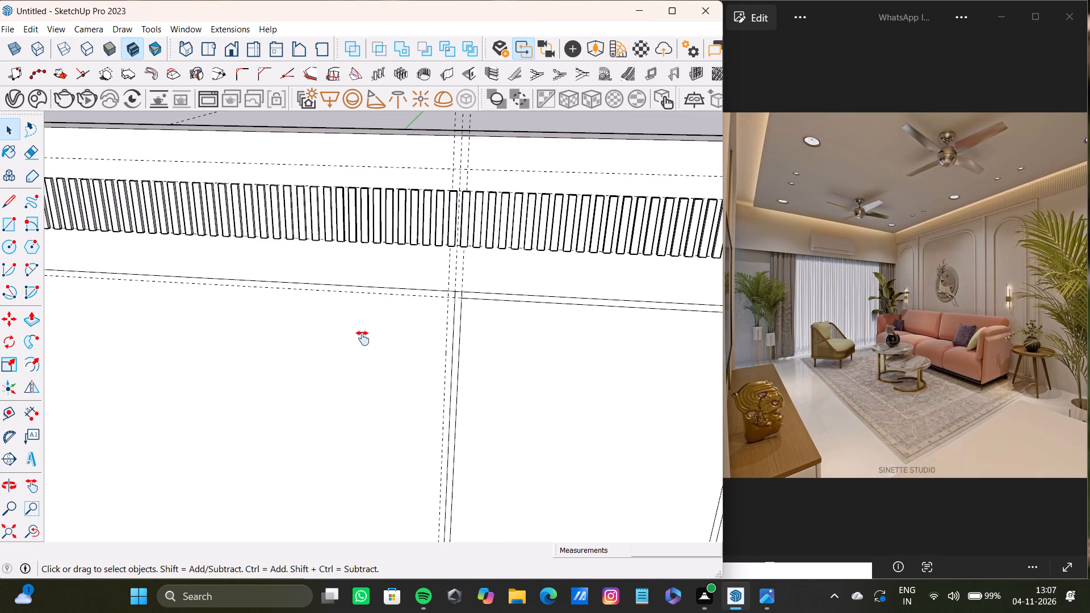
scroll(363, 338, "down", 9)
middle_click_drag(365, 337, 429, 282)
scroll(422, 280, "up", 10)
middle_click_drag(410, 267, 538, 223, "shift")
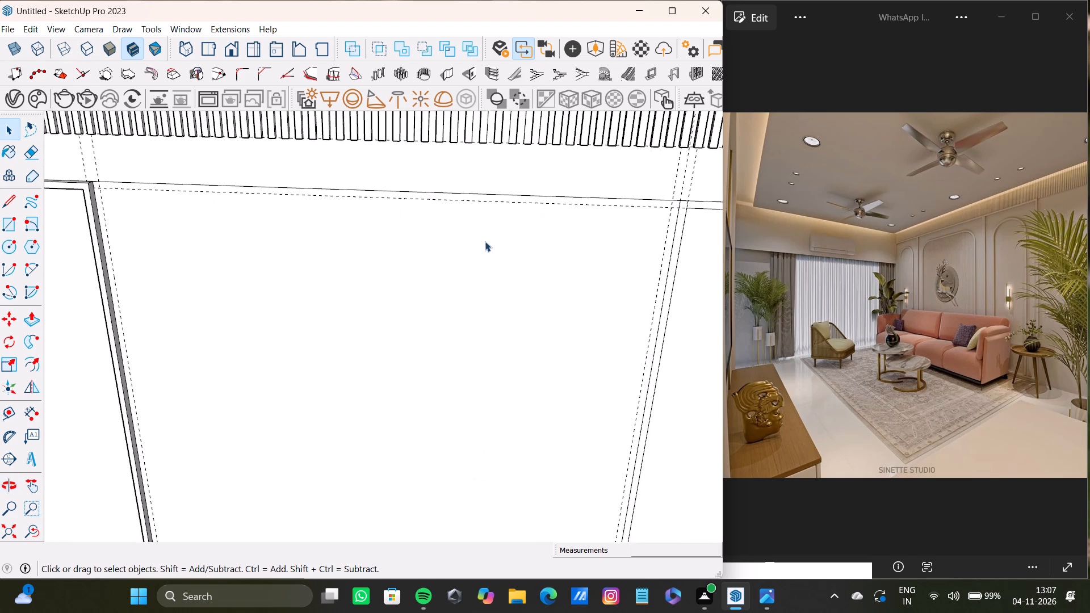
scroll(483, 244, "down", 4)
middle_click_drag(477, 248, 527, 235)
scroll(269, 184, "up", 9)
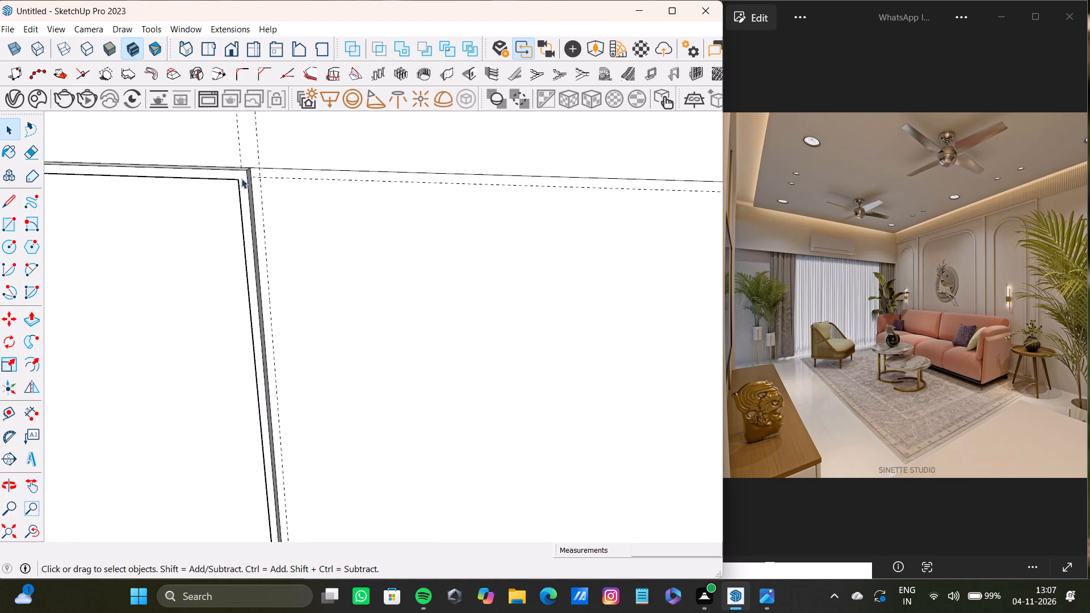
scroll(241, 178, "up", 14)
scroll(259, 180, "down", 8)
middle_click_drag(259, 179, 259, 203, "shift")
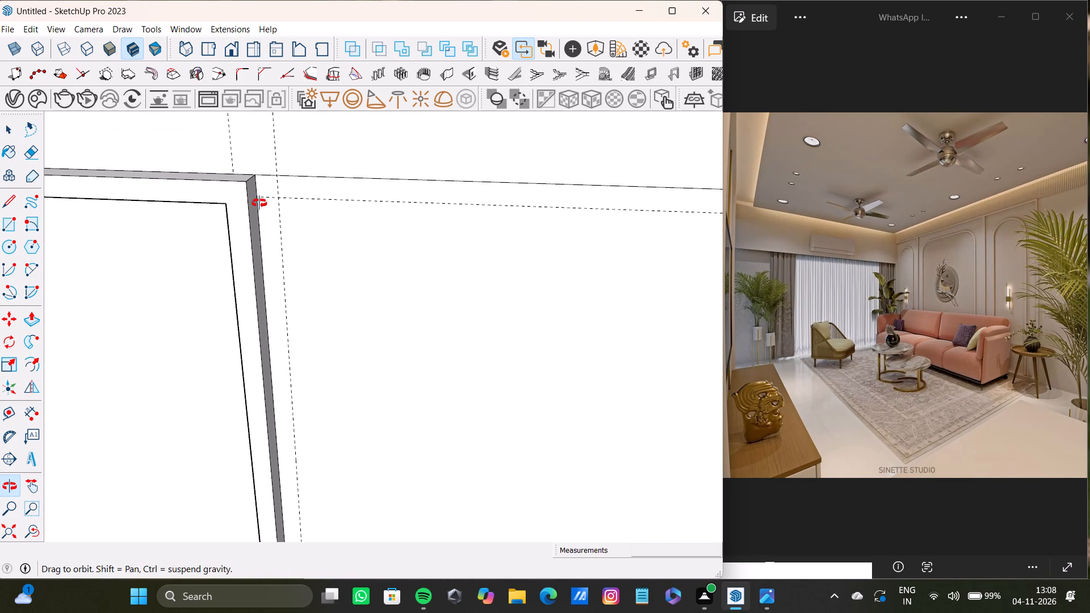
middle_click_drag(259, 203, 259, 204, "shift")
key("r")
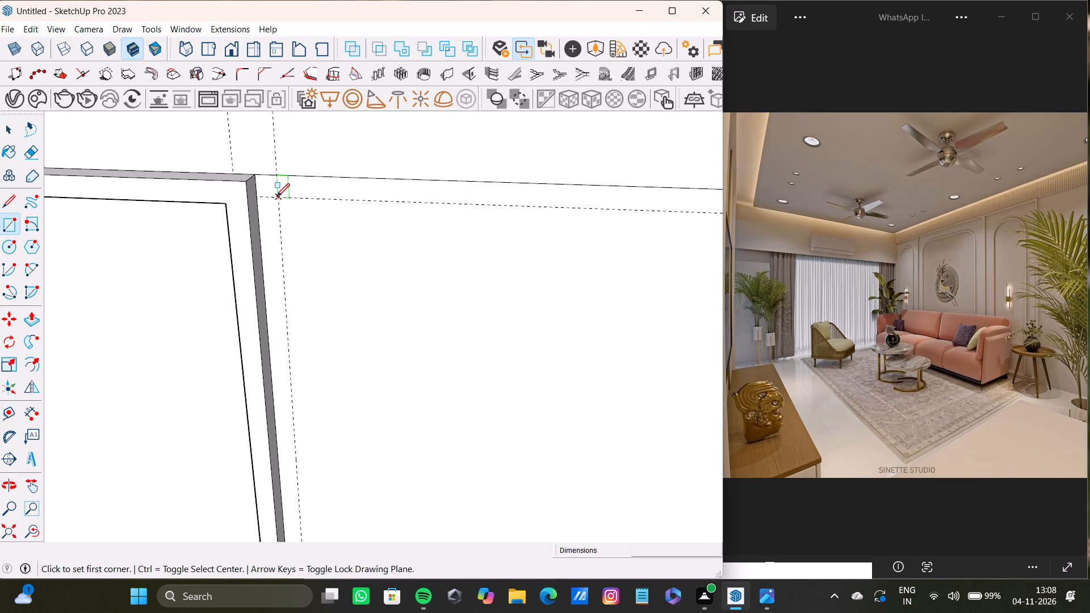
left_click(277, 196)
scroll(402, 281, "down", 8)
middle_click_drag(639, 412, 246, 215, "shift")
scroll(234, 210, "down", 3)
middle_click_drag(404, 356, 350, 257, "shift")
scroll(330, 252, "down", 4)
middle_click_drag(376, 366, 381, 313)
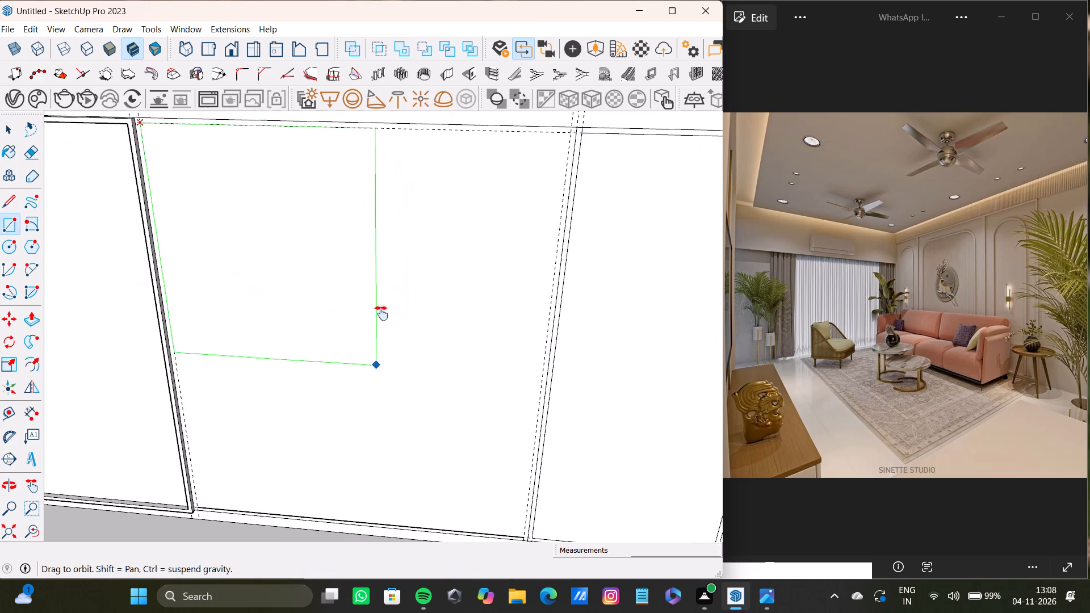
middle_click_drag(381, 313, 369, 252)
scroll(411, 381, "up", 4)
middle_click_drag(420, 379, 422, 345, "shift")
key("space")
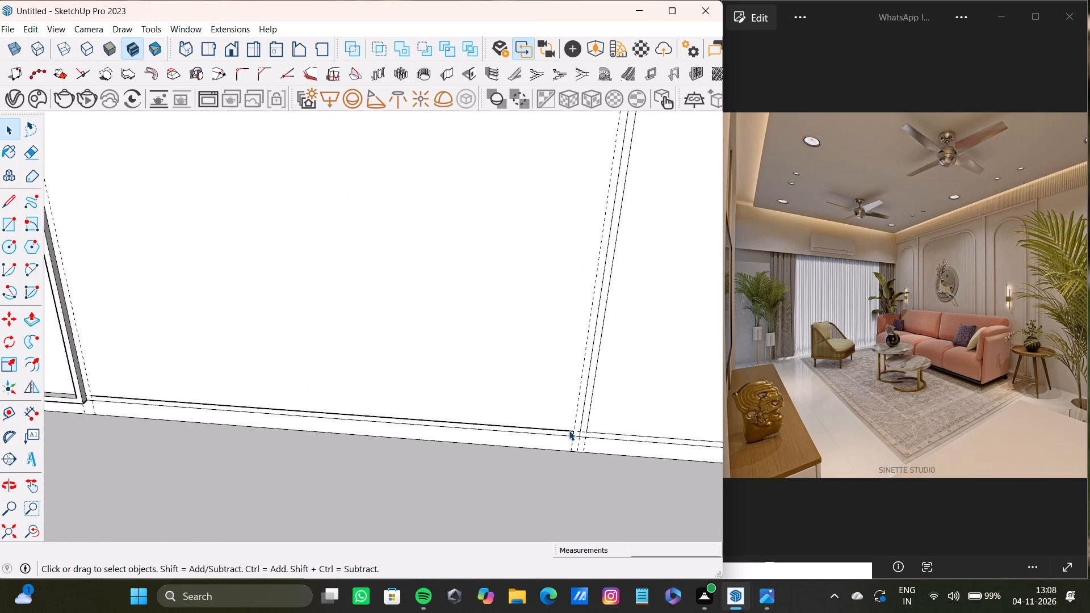
Delete the central panel's remaining inner bottom edge, just above the floor.
left_click(569, 430)
key("Delete")
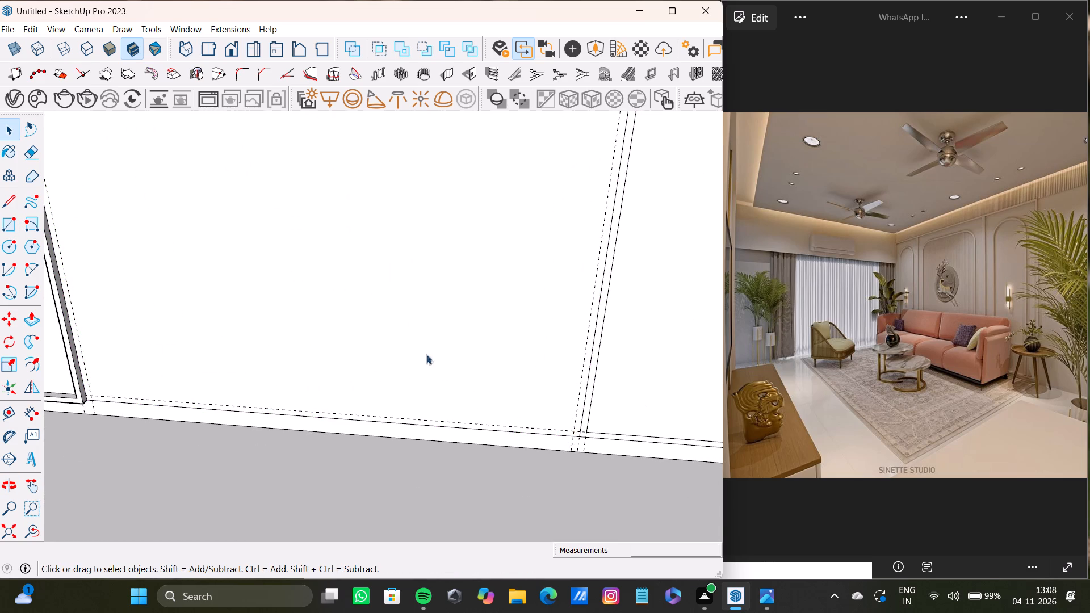
Draw the central panel's inner rectangle from its upper left guide intersection to its lower right guide intersection.
scroll(393, 328, "down", 12)
middle_click_drag(426, 225, 440, 367, "shift")
scroll(175, 185, "up", 12)
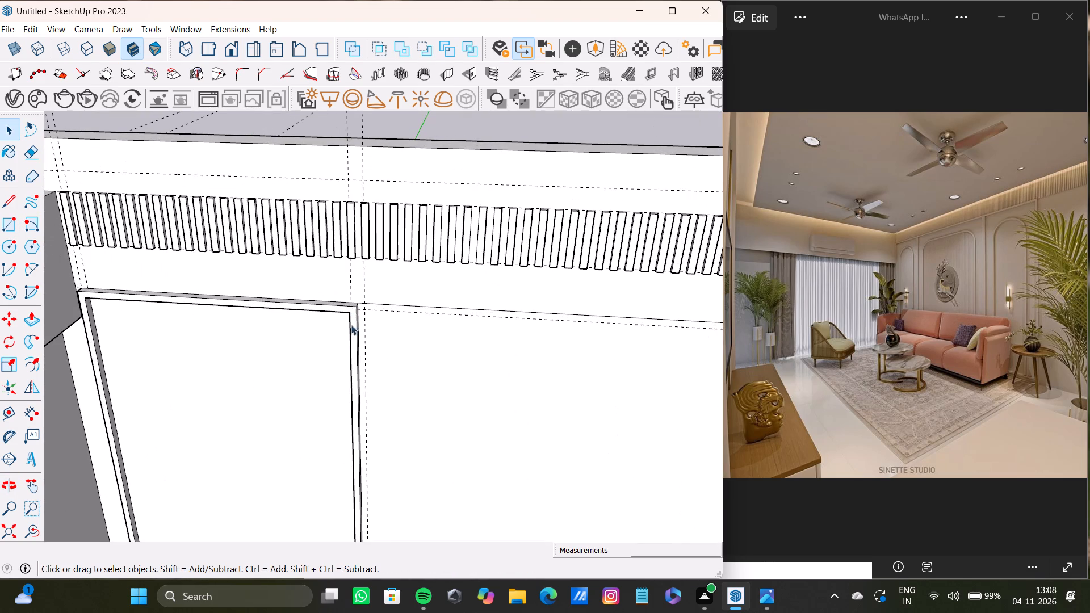
key("r")
scroll(368, 337, "up", 6)
left_click(363, 292)
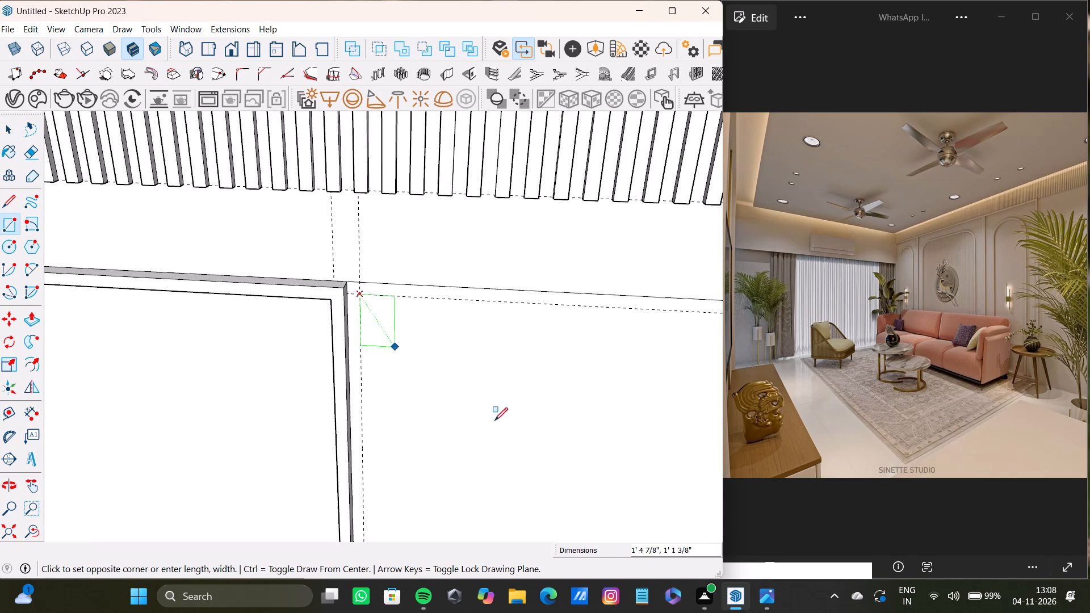
scroll(512, 423, "down", 7)
middle_click_drag(539, 448, 308, 384, "shift")
scroll(307, 387, "down", 4)
middle_click_drag(415, 449, 388, 381)
scroll(387, 398, "down", 3)
middle_click_drag(430, 425, 400, 389)
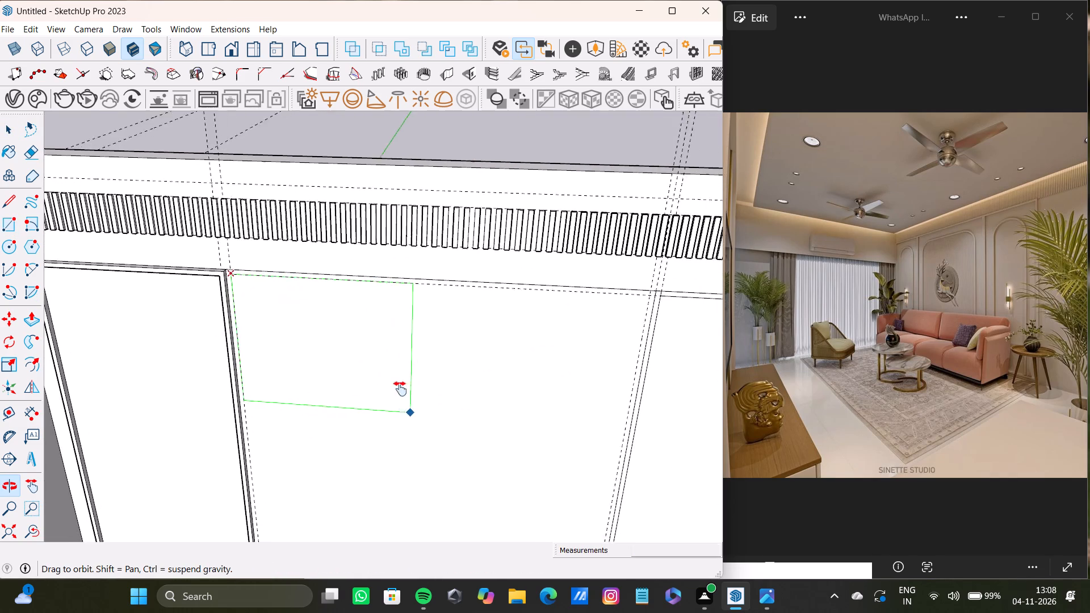
middle_click_drag(400, 389, 376, 328)
scroll(403, 373, "down", 3)
middle_click_drag(443, 415, 355, 237)
scroll(394, 343, "up", 6)
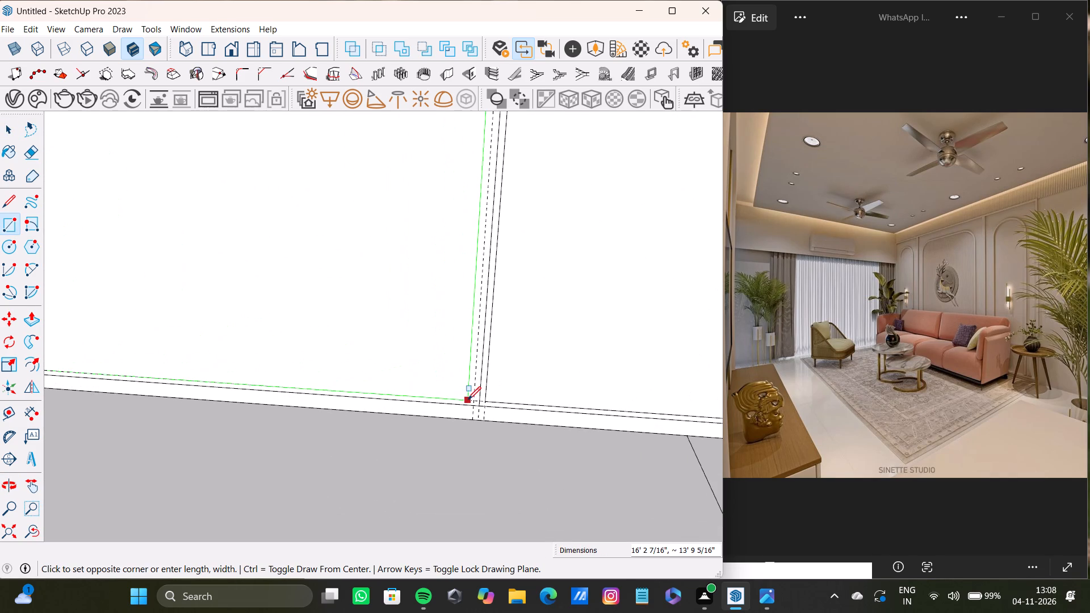
left_click(473, 400)
Select the central panel's trim frame face between its inner and outer outlines and start Push/Pull on it.
scroll(404, 376, "down", 10)
middle_click_drag(306, 308, 320, 387, "shift")
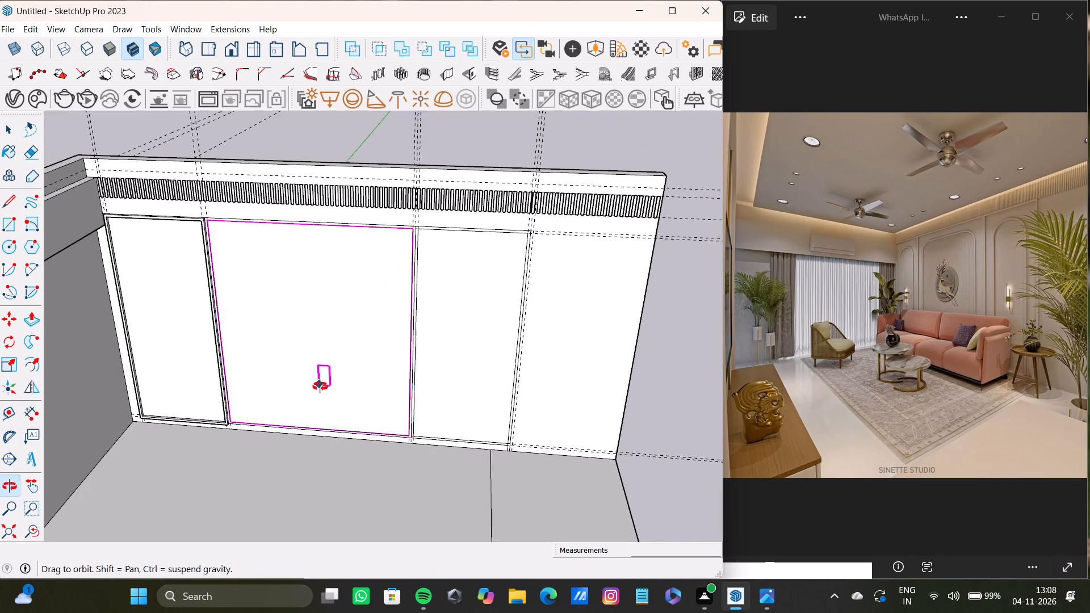
middle_click_drag(320, 387, 333, 383, "shift")
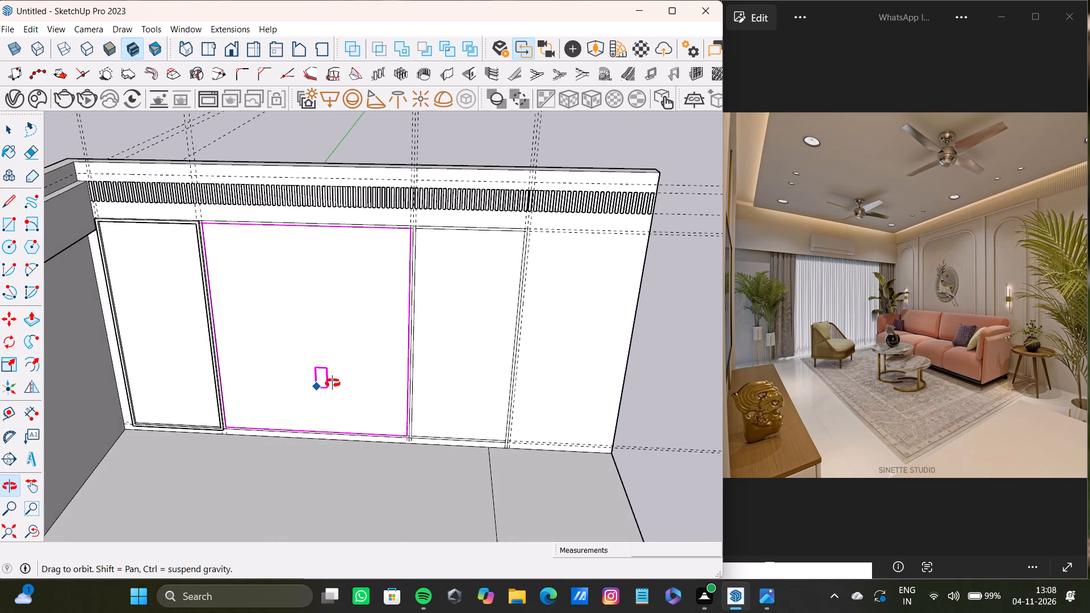
middle_click_drag(333, 383, 328, 380, "shift")
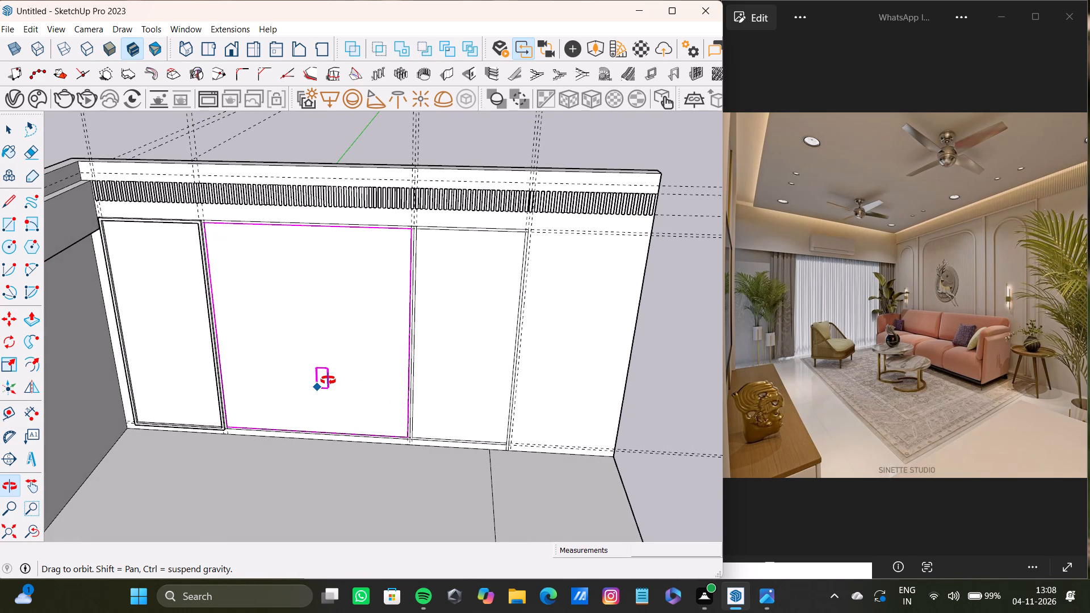
middle_click_drag(328, 380, 329, 380, "shift")
middle_click(329, 380)
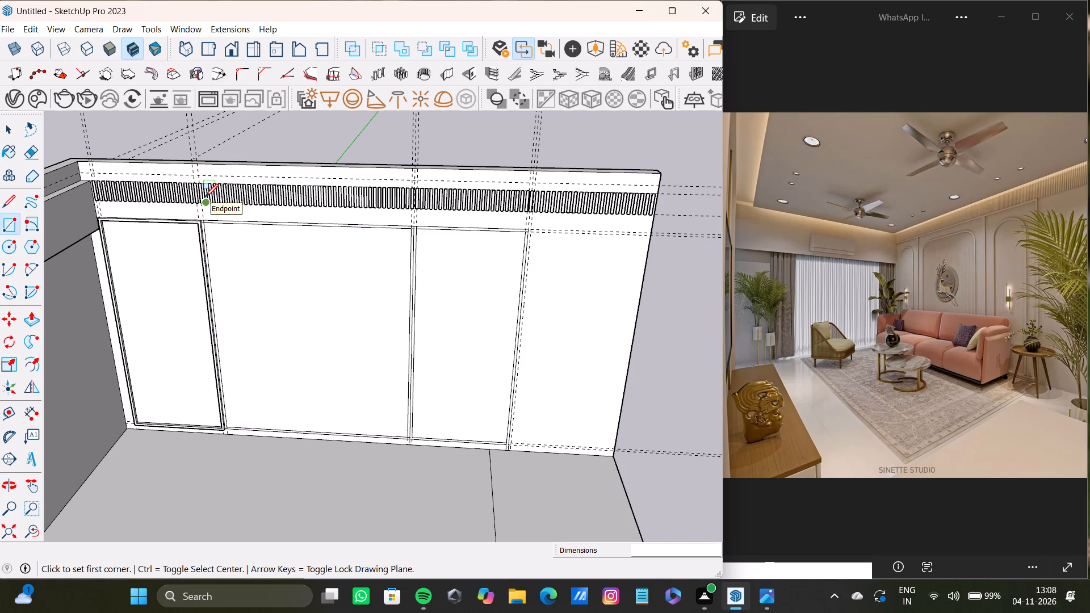
scroll(203, 238, "up", 3)
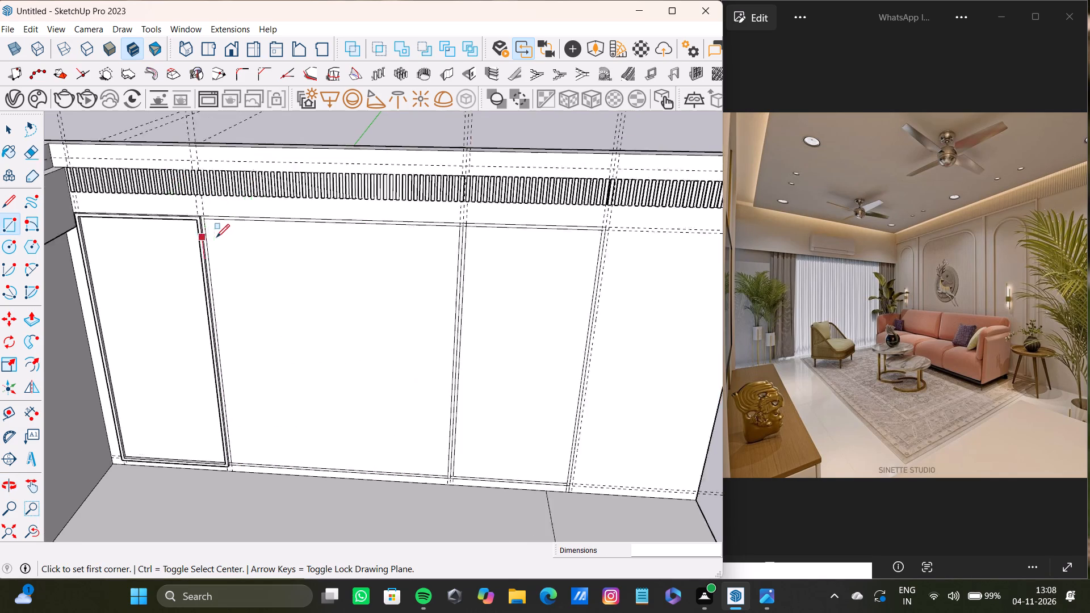
scroll(216, 237, "up", 20)
scroll(216, 237, "up", 2)
key("space")
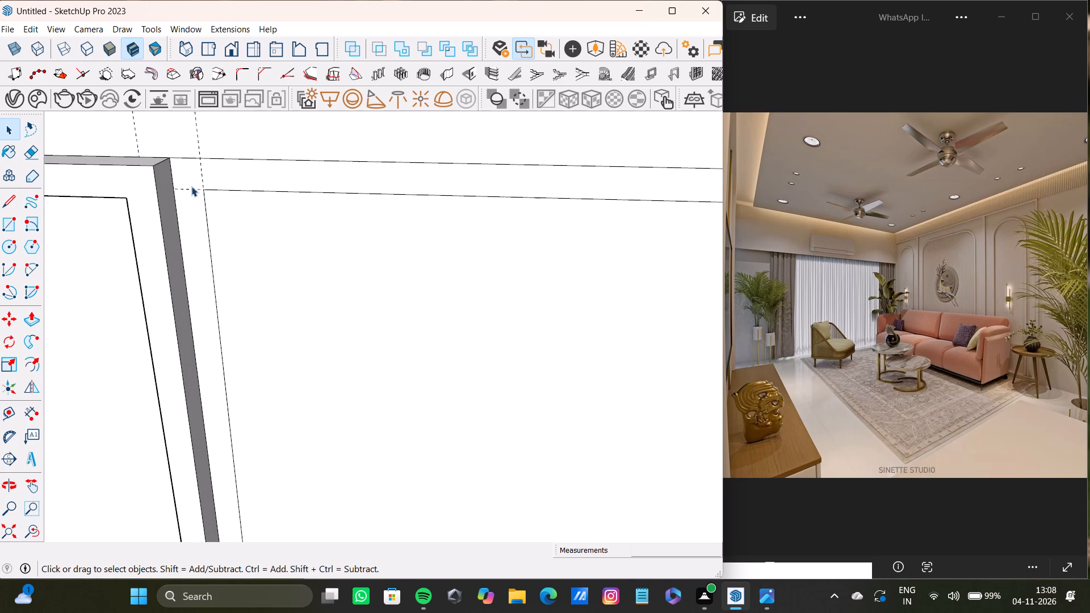
scroll(191, 184, "up", 7)
left_click(193, 170)
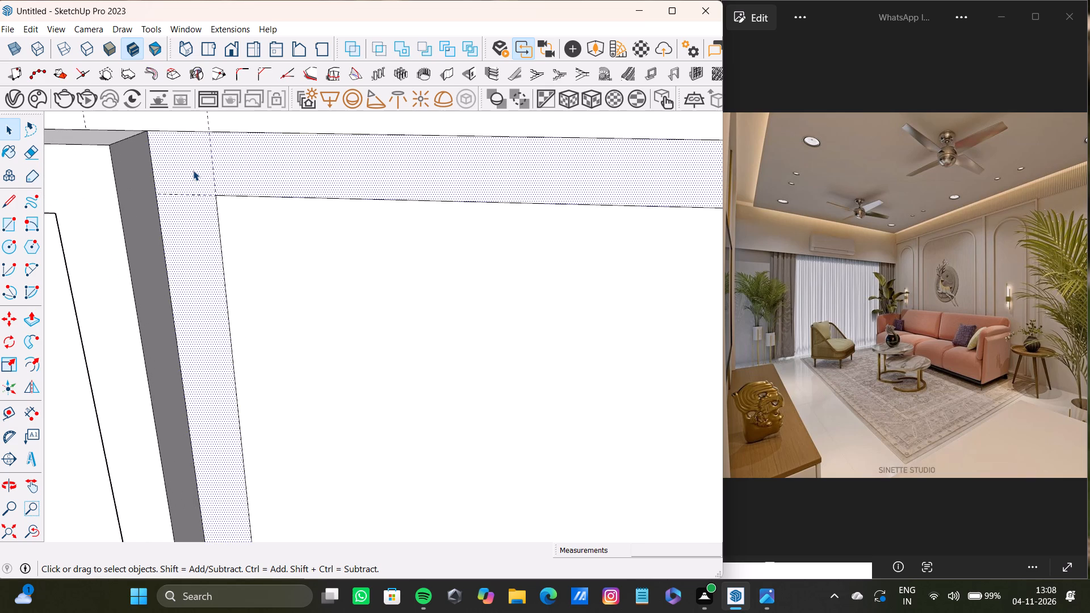
key("p")
scroll(199, 162, "down", 5)
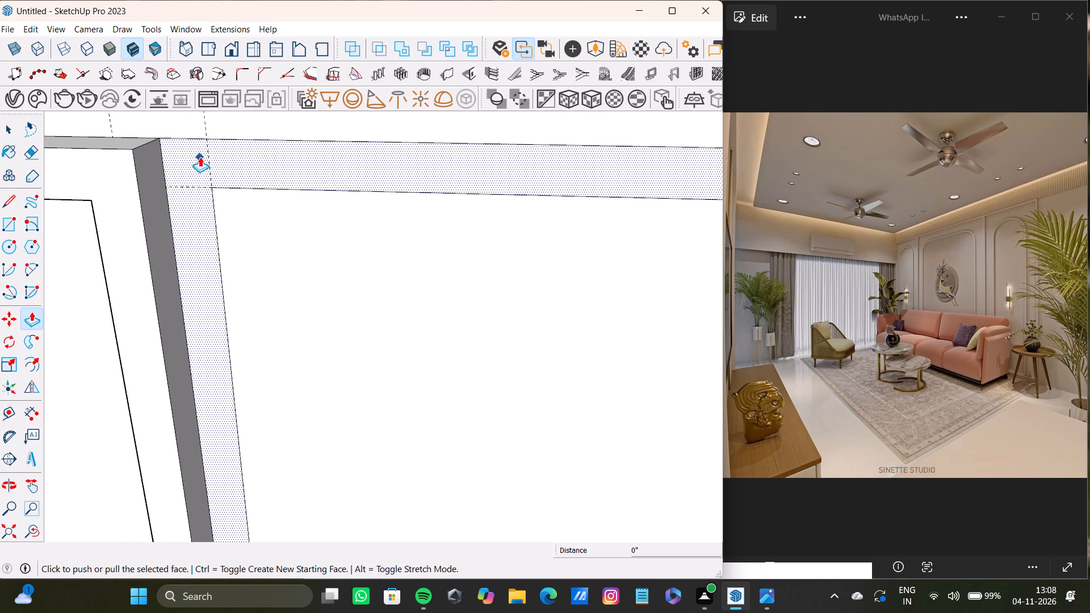
scroll(200, 157, "down", 1)
middle_click_drag(200, 157, 212, 179, "shift")
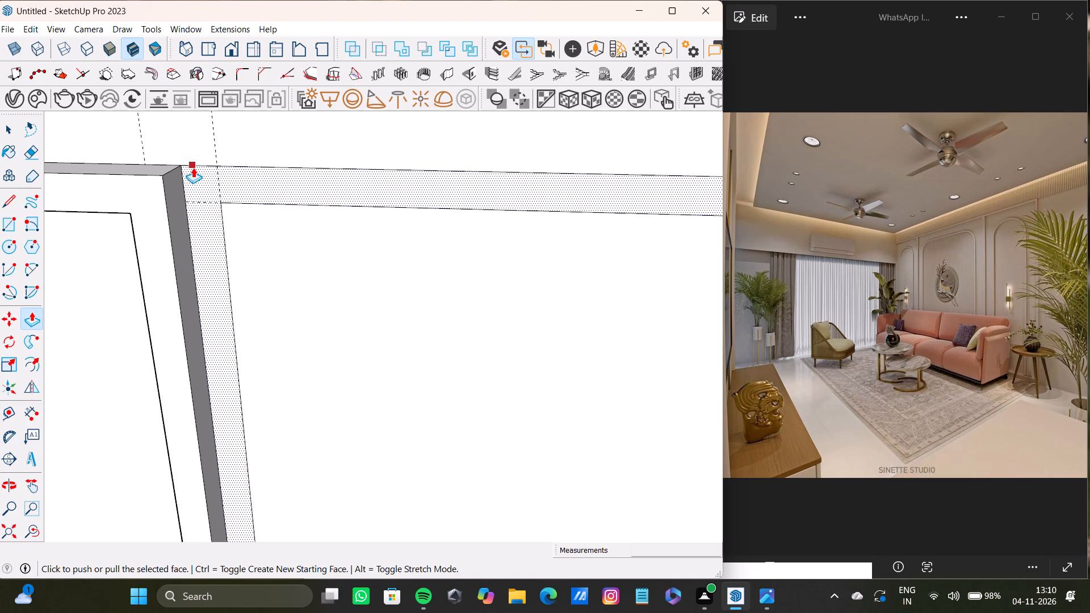
scroll(267, 246, "down", 4)
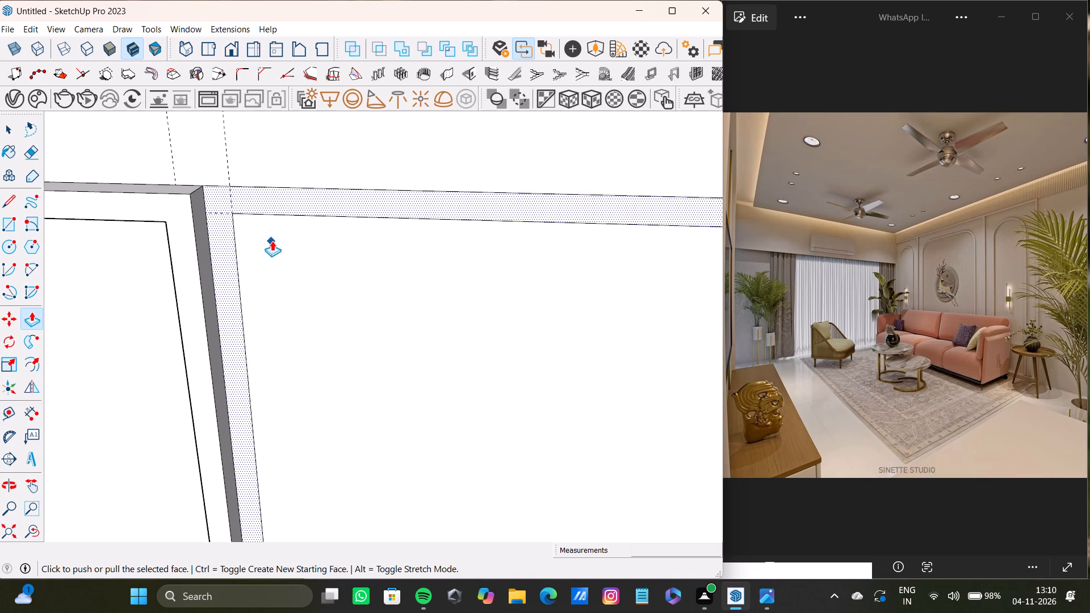
scroll(272, 241, "down", 16)
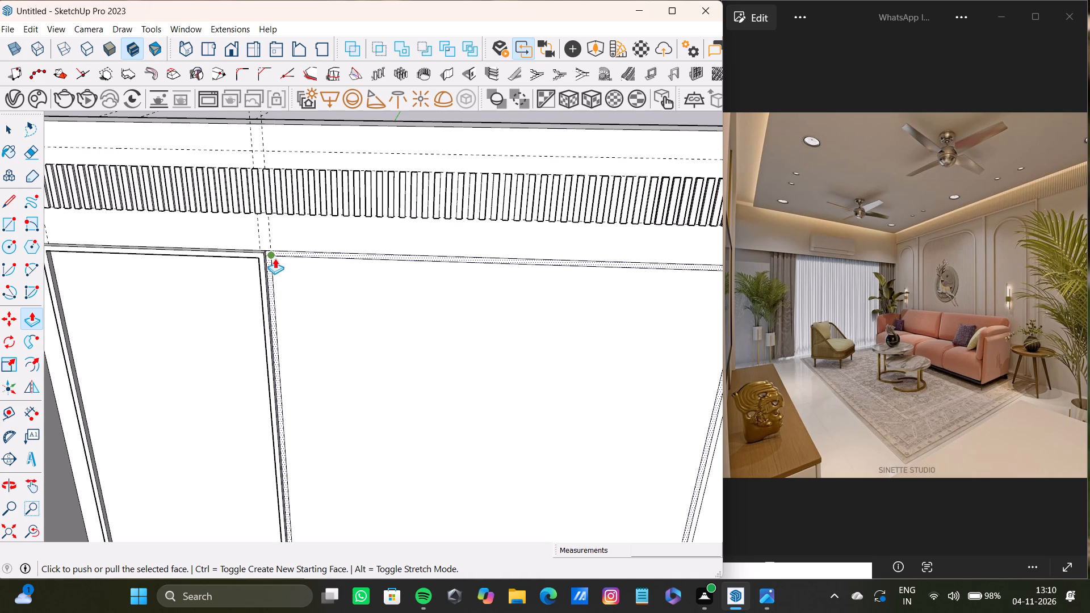
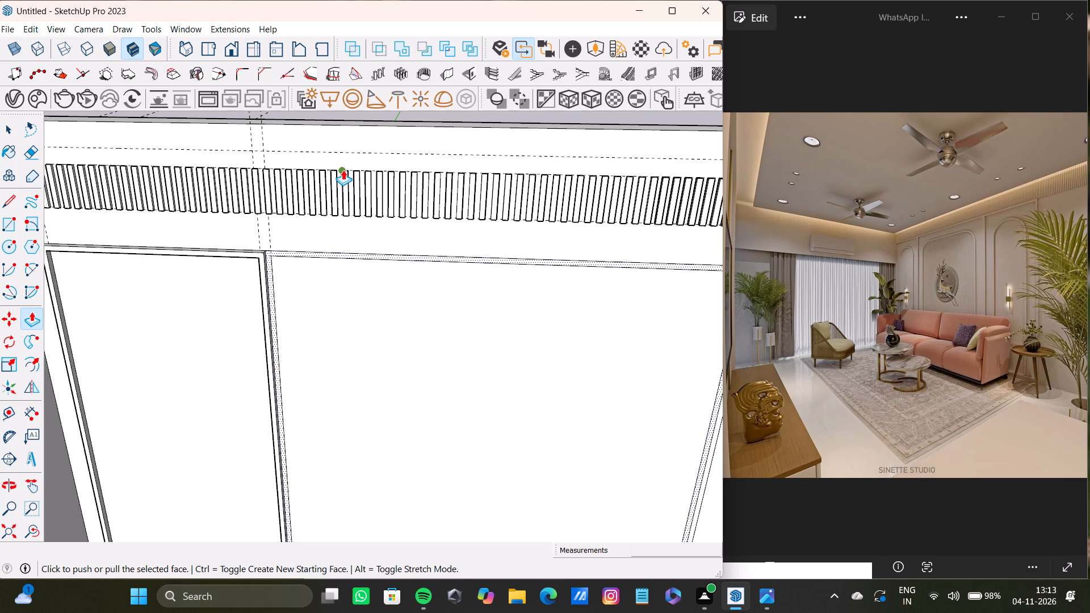
Extrude the central panel's trim frame face 2 9/16" so it is flush with the neighbouring left frame.
scroll(290, 239, "up", 10)
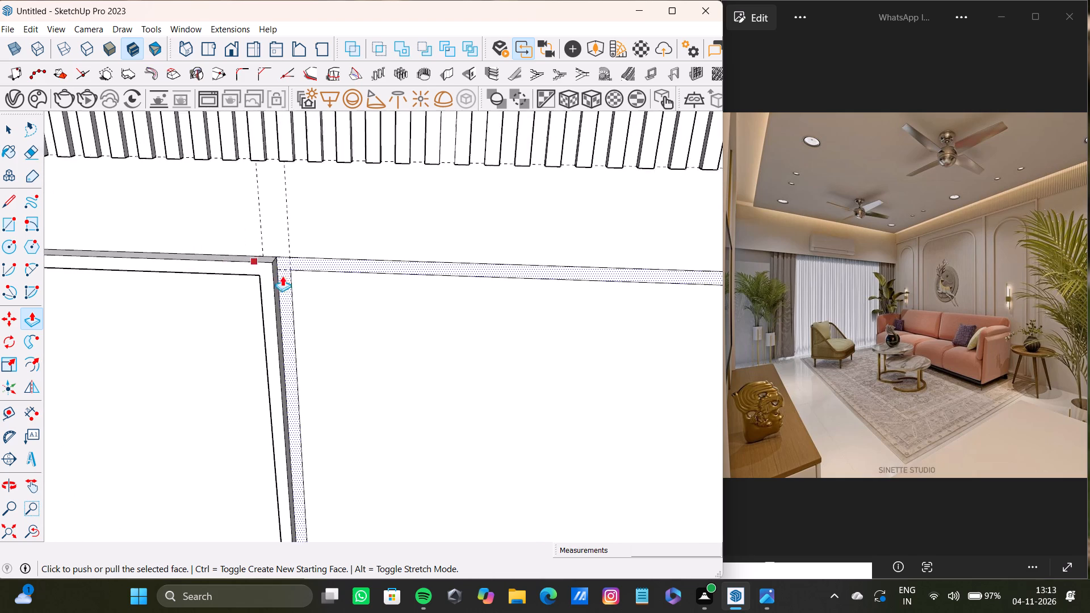
scroll(282, 276, "up", 12)
left_click_drag(276, 259, 218, 250)
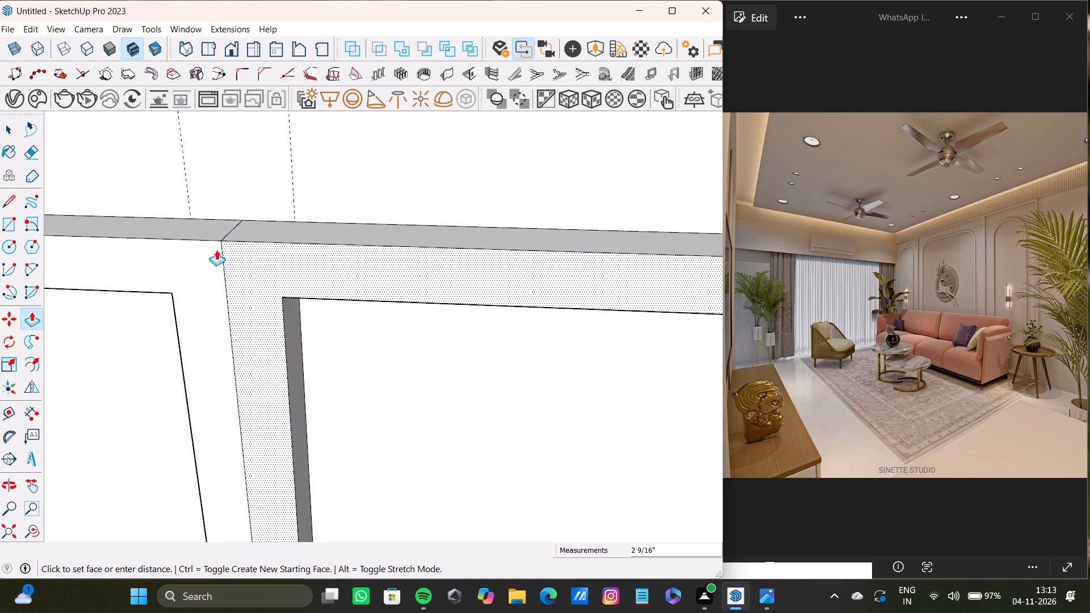
Delete the short edge splitting the third panel's trim face at its upper corner beside the central panel.
scroll(234, 255, "down", 20)
scroll(234, 255, "down", 13)
middle_click_drag(312, 303, 0, 224, "shift")
middle_click_drag(242, 293, 241, 289)
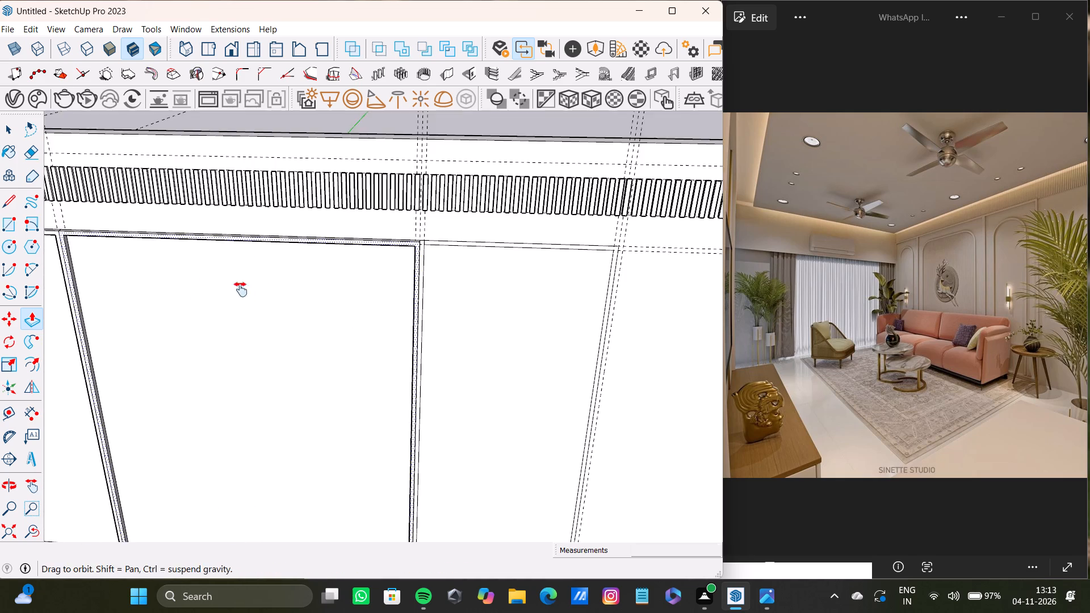
middle_click_drag(241, 289, 233, 251)
scroll(486, 258, "up", 17)
key("space")
left_click(366, 149)
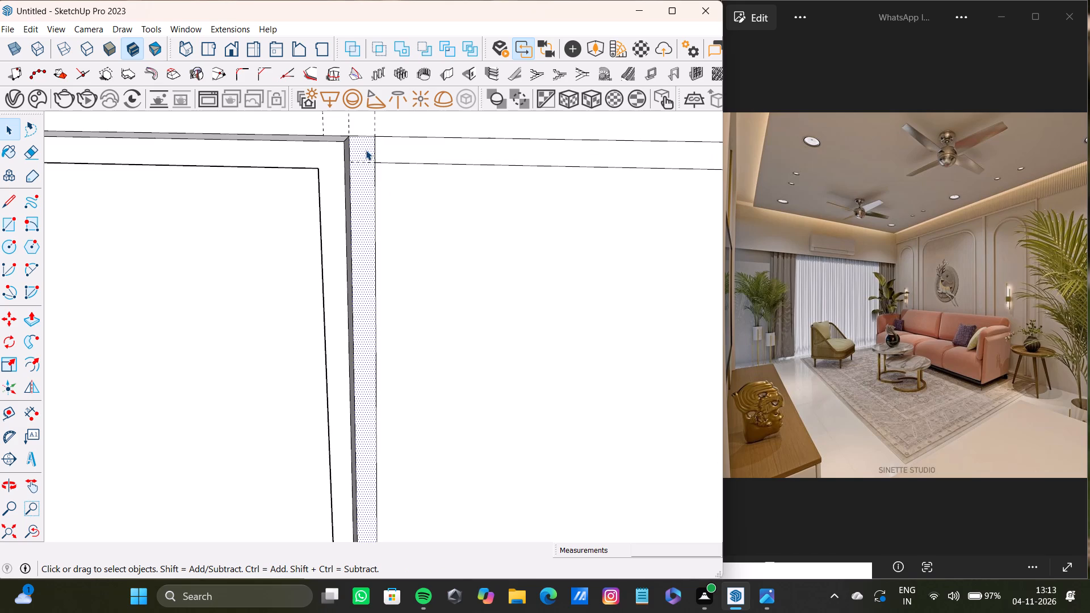
left_click(375, 156)
key("Delete")
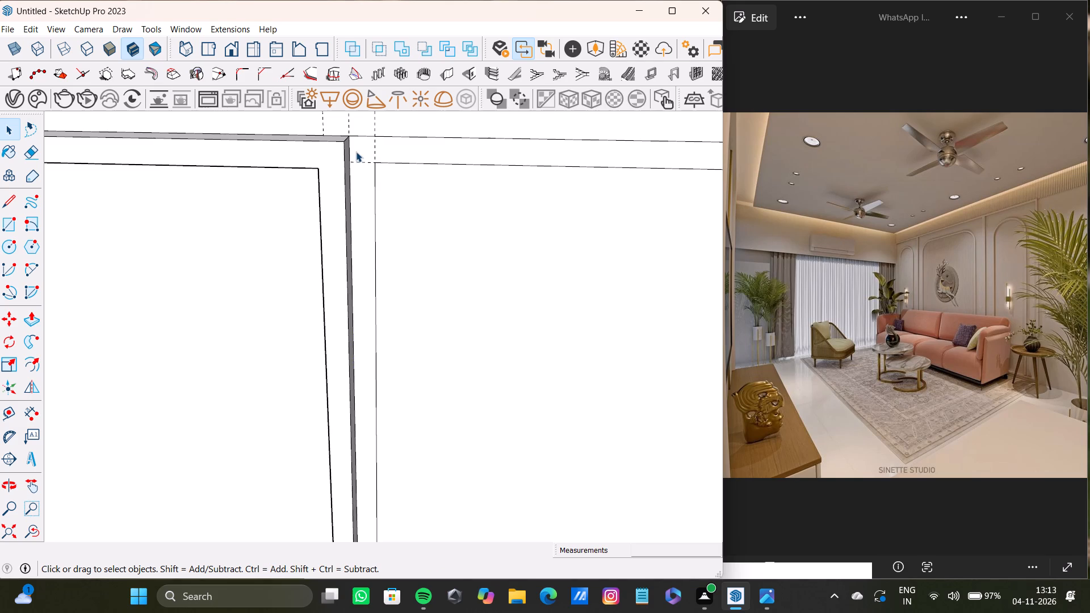
Extrude the third panel's trim frame face 2 9/16" so it is flush with the central panel's frame.
left_click(354, 150)
key("p")
left_click_drag(355, 150, 321, 145)
Review the three raised panel frames, and examine the arched inner mouldings in the reference photo up close.
scroll(358, 156, "down", 7)
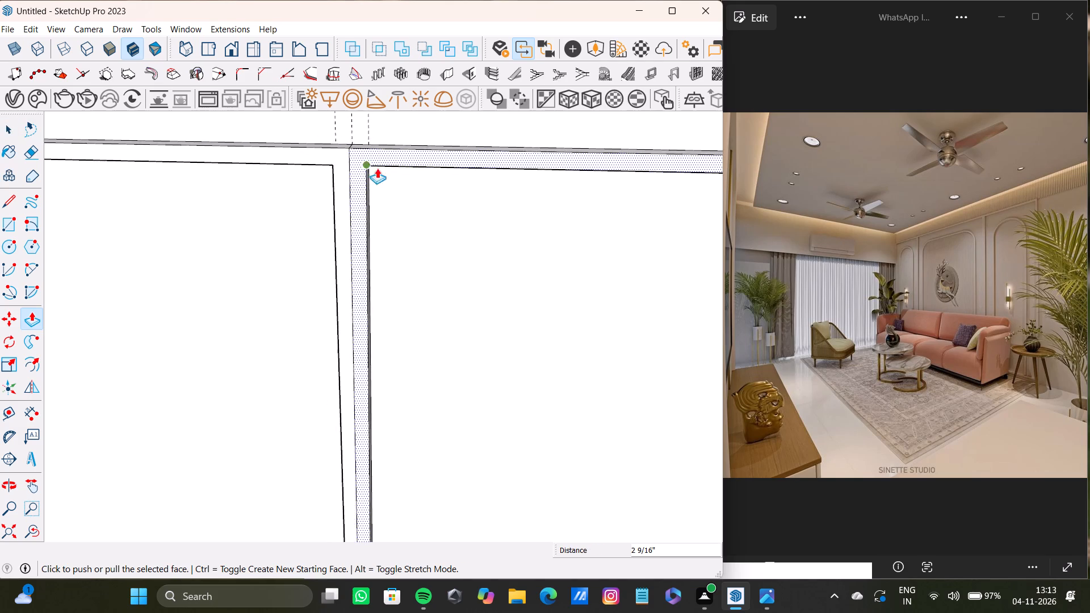
scroll(377, 168, "down", 16)
middle_click_drag(443, 211, 385, 185, "shift")
scroll(497, 173, "up", 3)
scroll(469, 194, "down", 8)
middle_click_drag(409, 234, 406, 169, "shift")
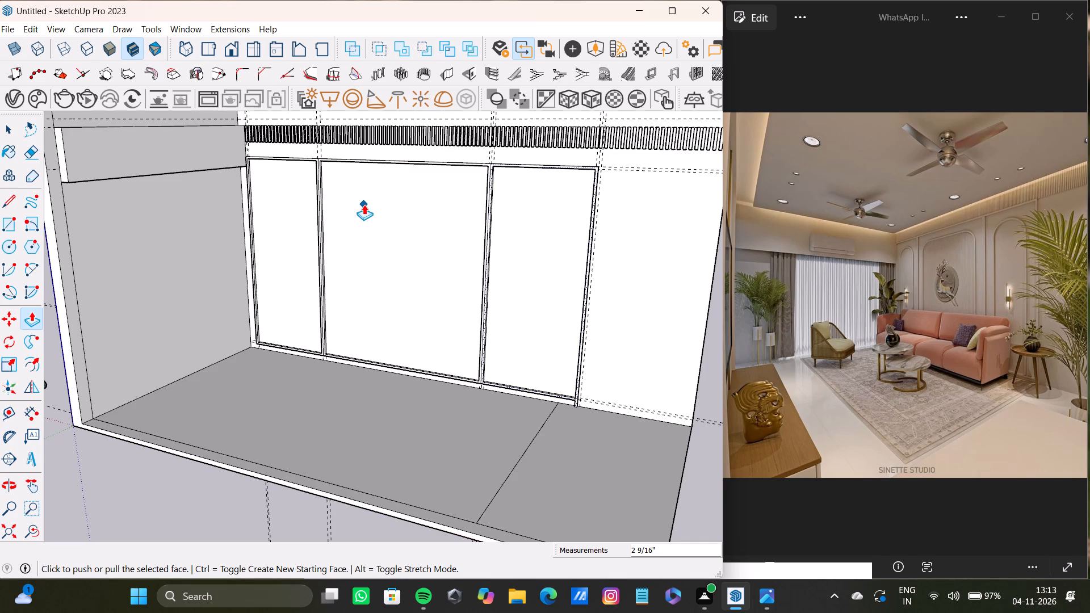
scroll(998, 302, "up", 7)
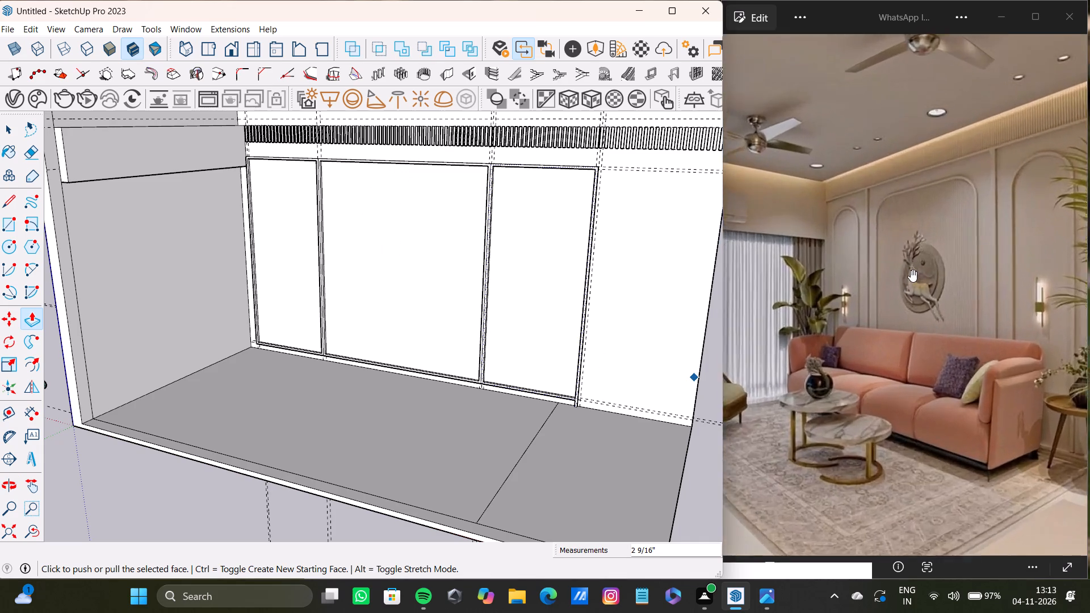
scroll(911, 270, "up", 9)
middle_click_drag(866, 261, 991, 303)
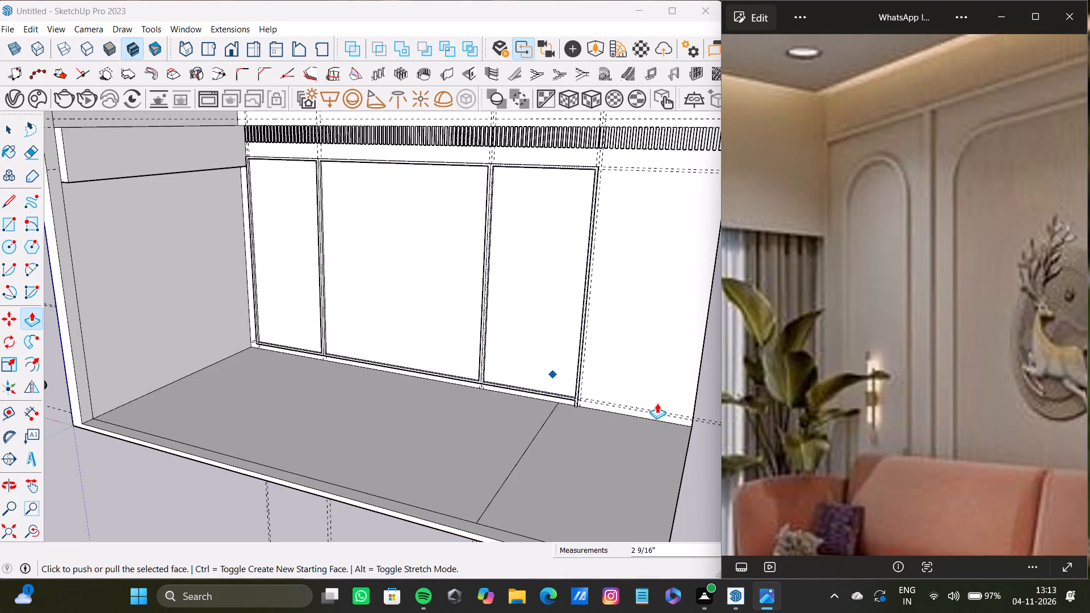
Create a vertical guide inside the narrow left panel, parallel to the inner left edge of its raised frame.
scroll(321, 320, "down", 4)
middle_click_drag(324, 302, 464, 339, "shift")
scroll(364, 306, "up", 11)
key("t")
scroll(300, 328, "up", 5)
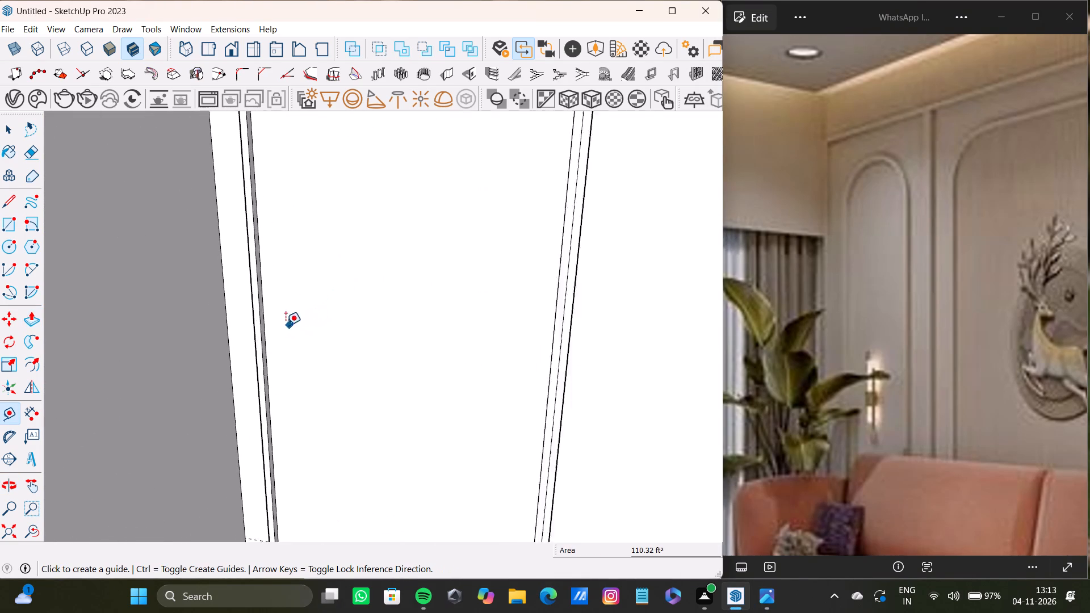
scroll(286, 325, "up", 5)
left_click(281, 348)
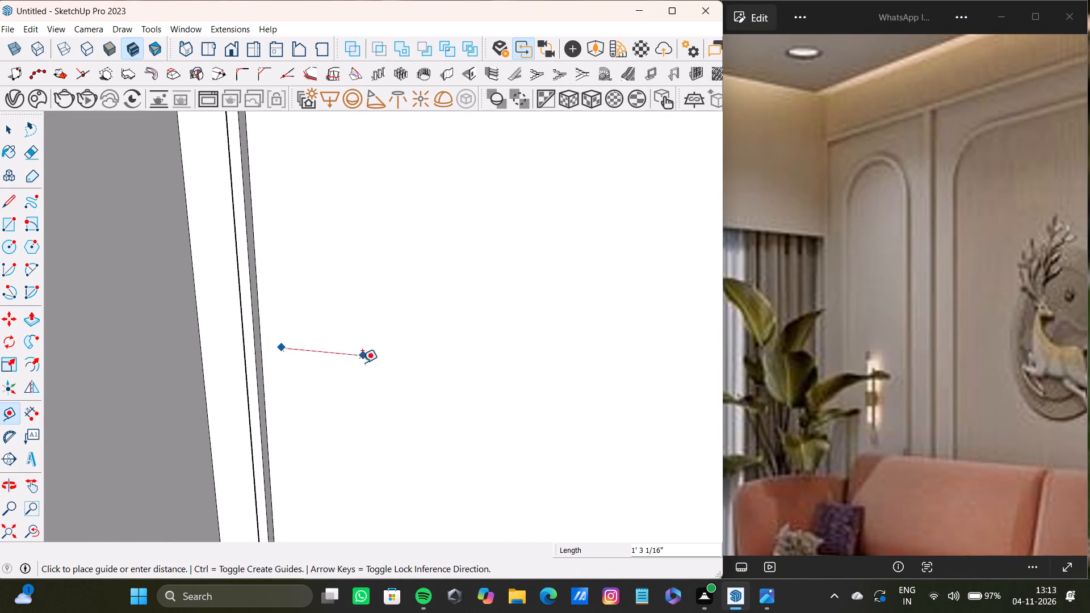
key("space")
key("t")
scroll(265, 367, "up", 8)
left_click(257, 371)
scroll(398, 396, "down", 4)
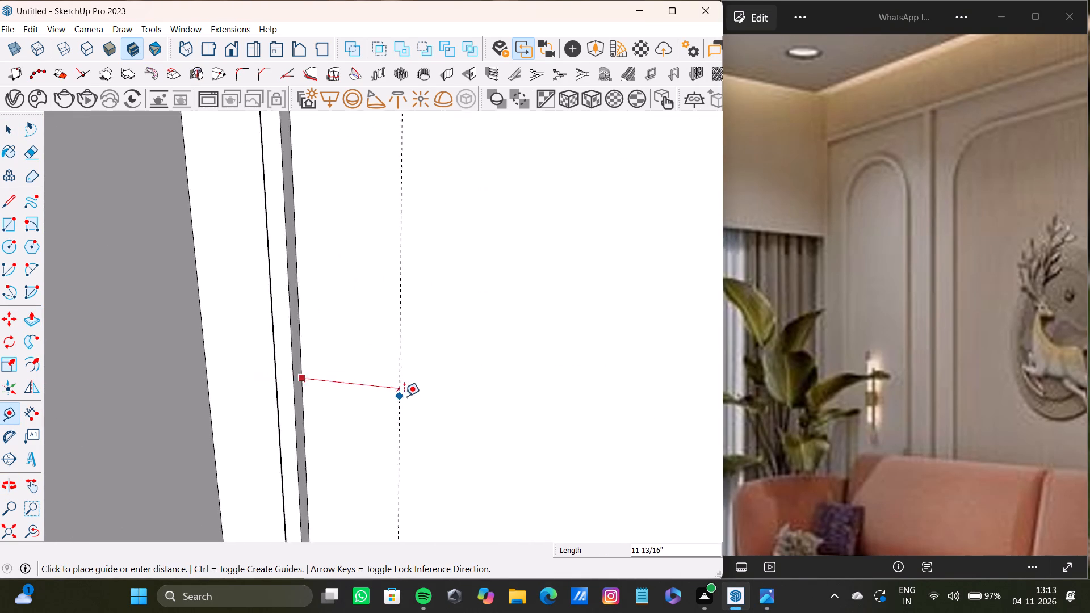
scroll(404, 396, "down", 8)
middle_click_drag(428, 401, 407, 346, "shift")
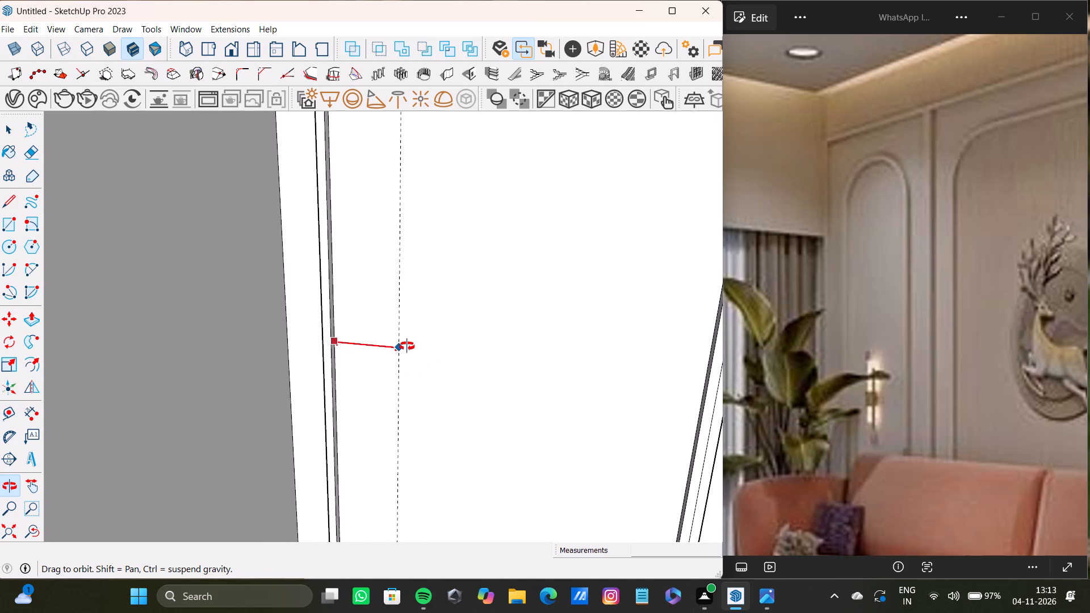
middle_click_drag(407, 346, 427, 355, "shift")
scroll(429, 358, "down", 9)
middle_click_drag(408, 364, 380, 377, "shift")
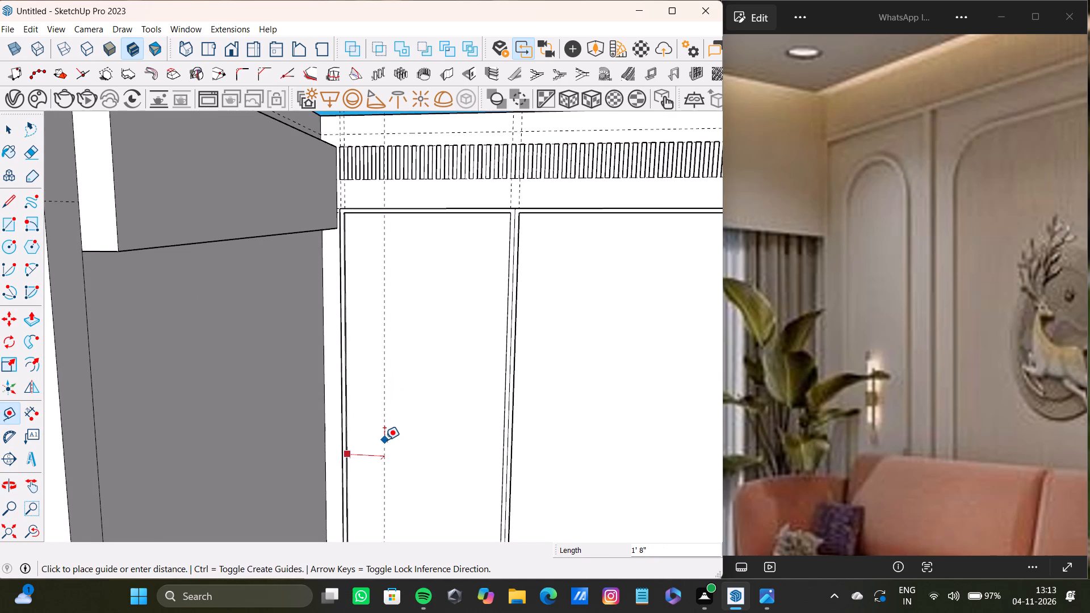
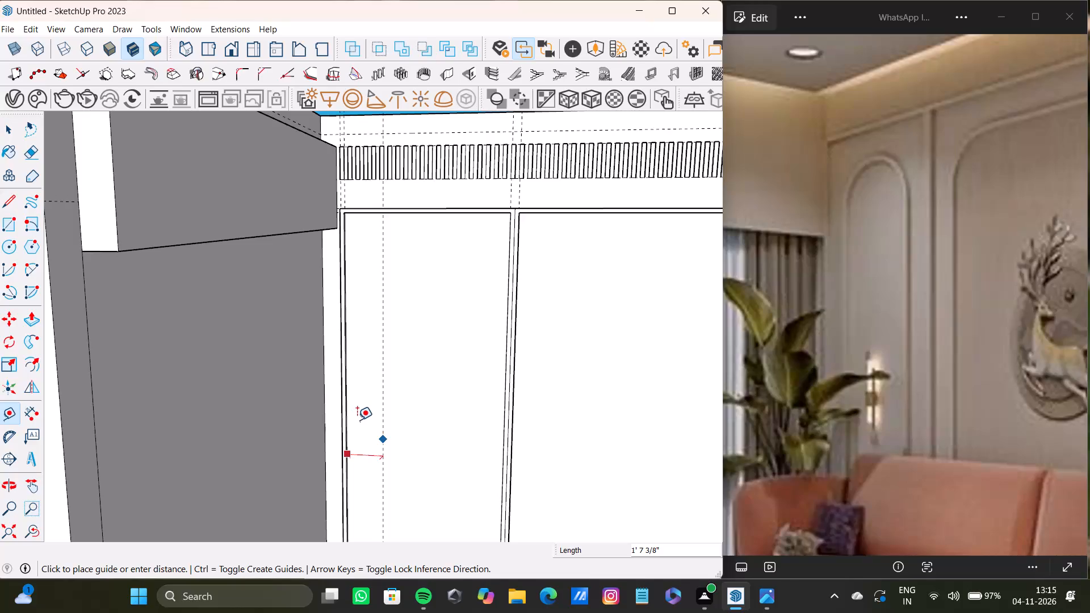
Place the vertical guide 1' in from the inner left edge of the narrow left panel's raised frame.
scroll(319, 391, "up", 3)
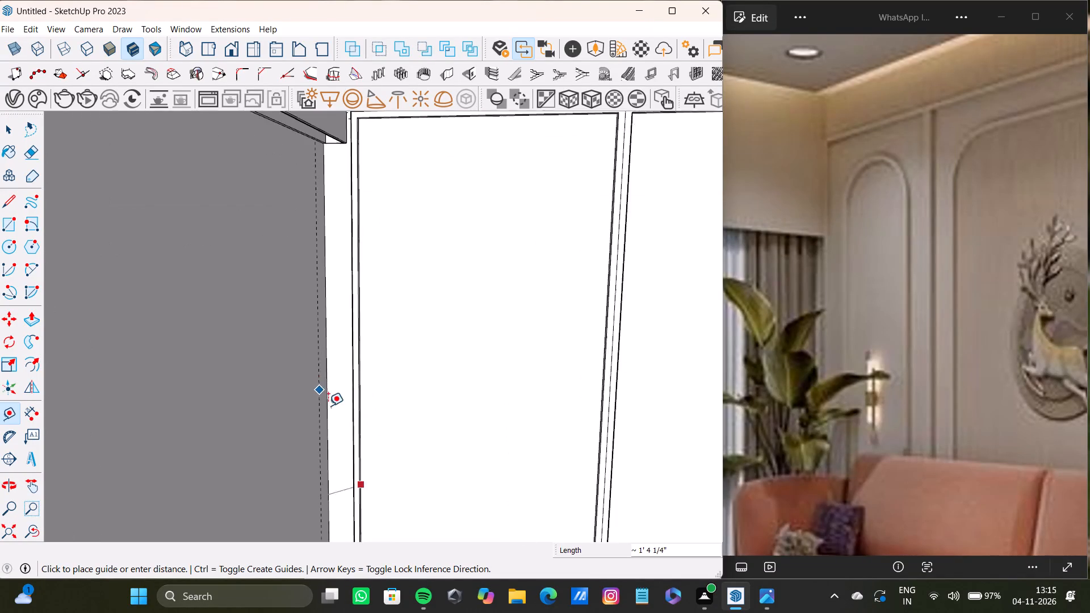
scroll(328, 406, "up", 4)
scroll(405, 444, "down", 3)
middle_click_drag(410, 446, 298, 424, "shift")
scroll(297, 463, "up", 5)
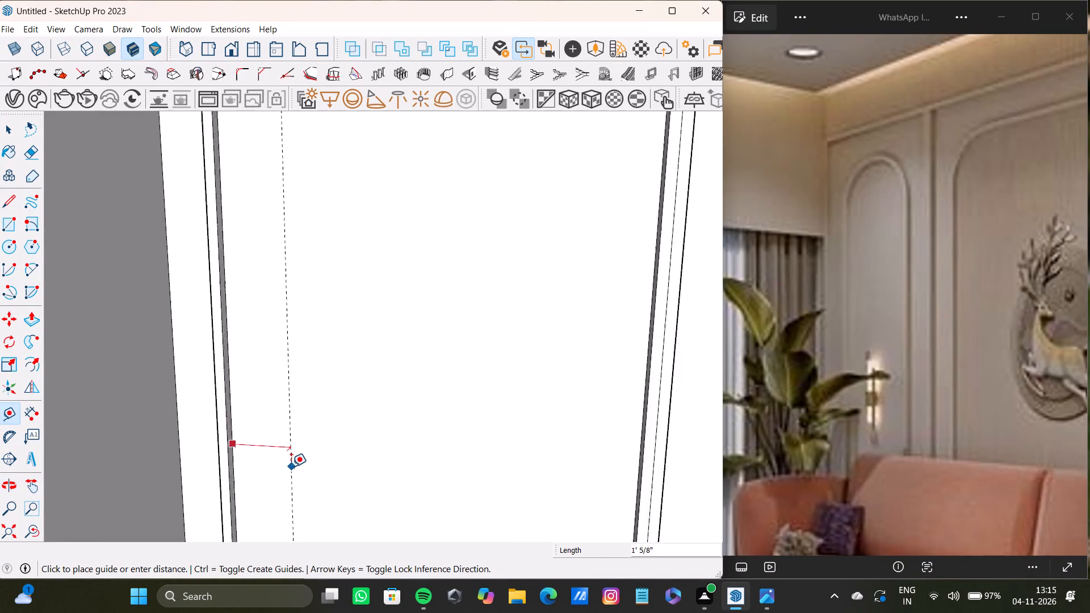
scroll(291, 467, "up", 6)
scroll(302, 428, "down", 7)
middle_click_drag(295, 404, 307, 465, "shift")
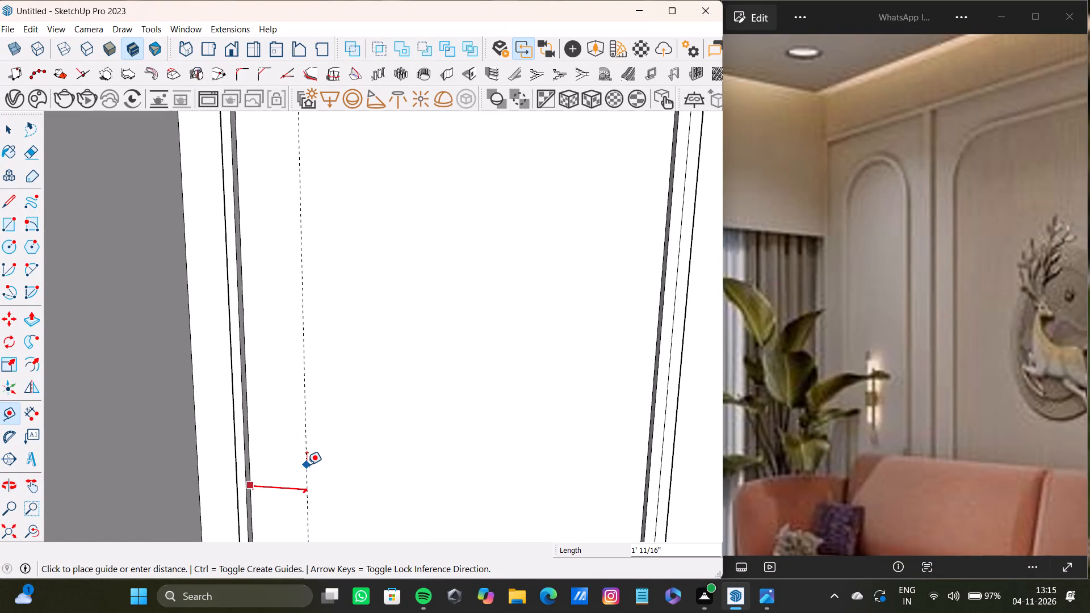
scroll(307, 465, "down", 1)
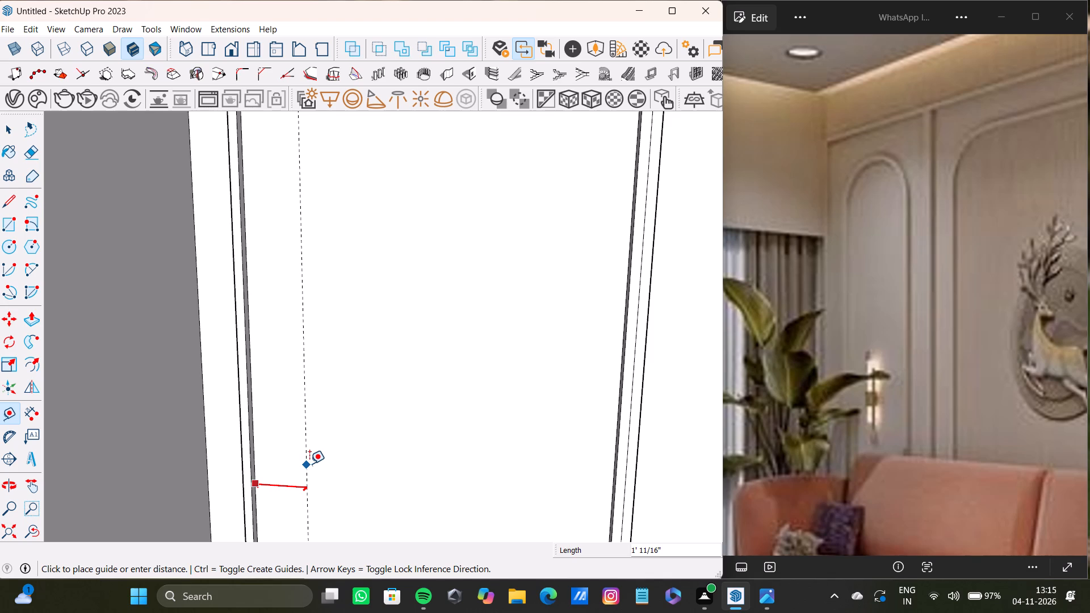
scroll(311, 464, "down", 5)
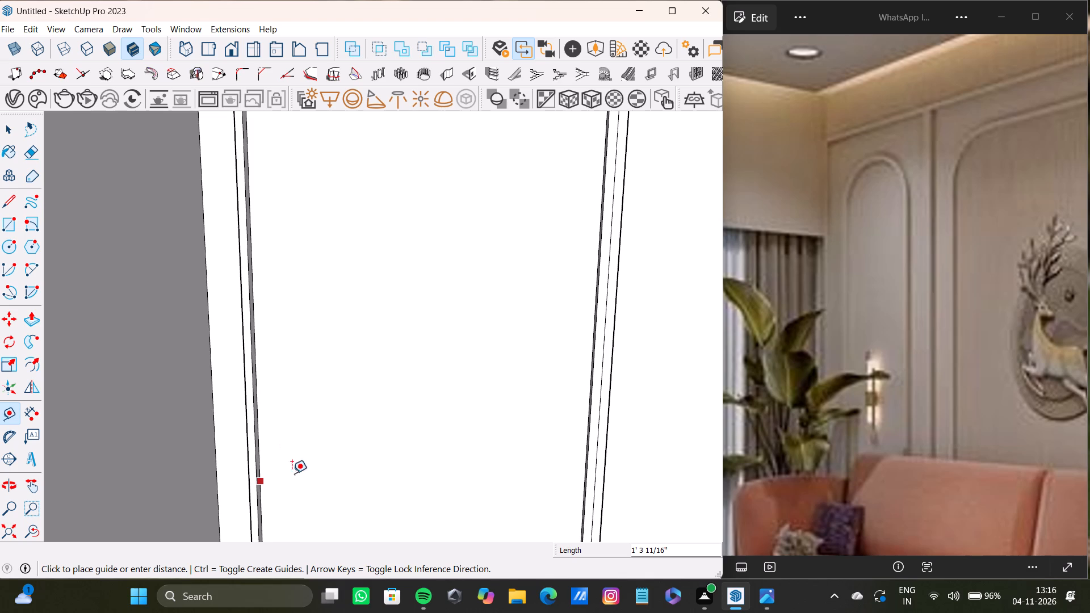
scroll(301, 484, "up", 11)
middle_click_drag(292, 444, 247, 440, "shift")
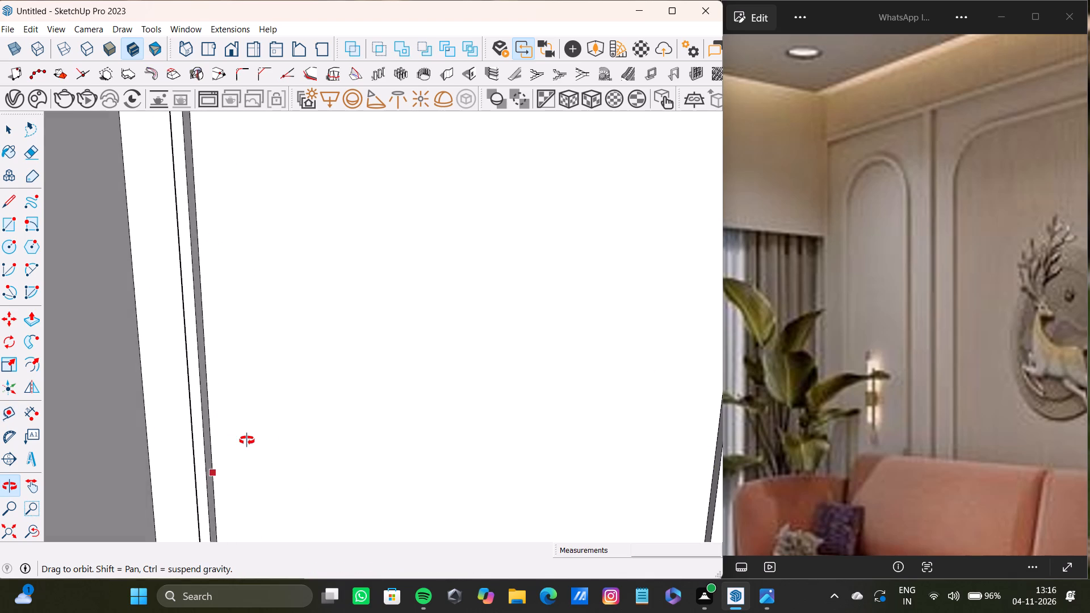
middle_click_drag(247, 440, 245, 448, "shift")
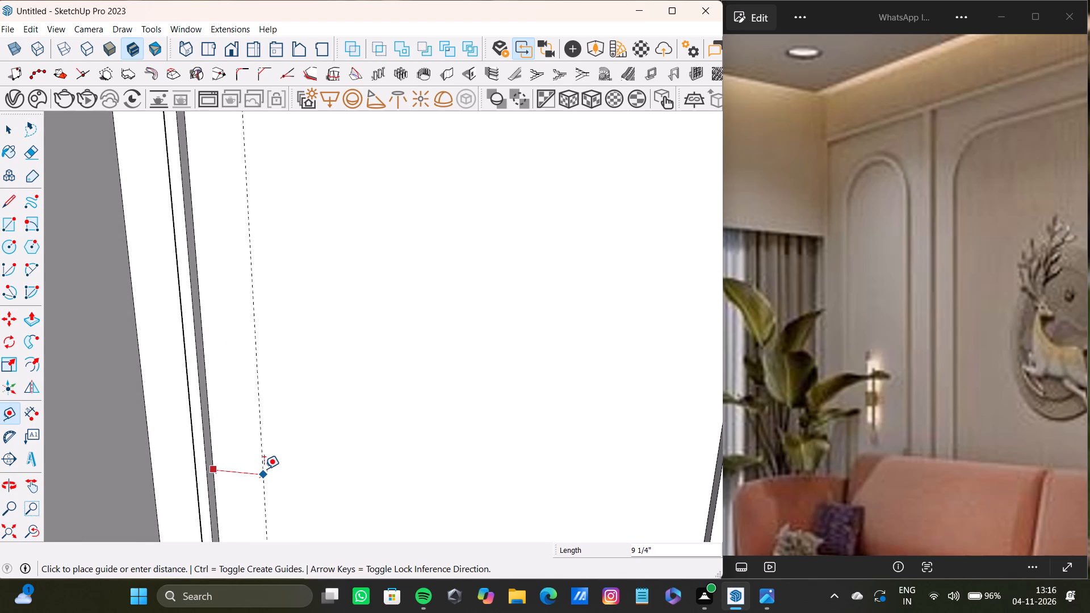
scroll(266, 465, "up", 7)
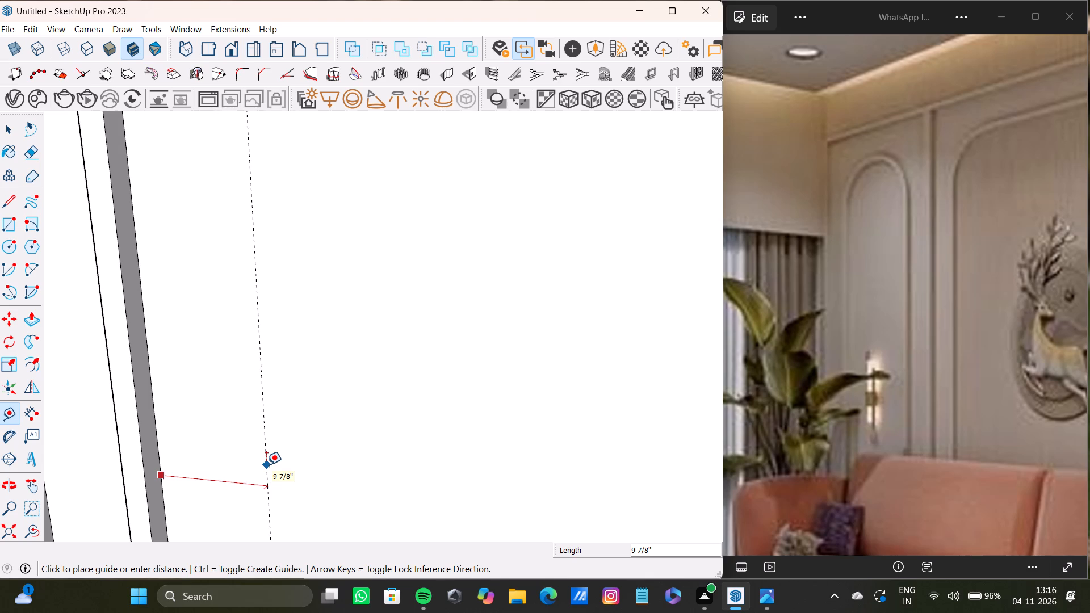
scroll(266, 465, "up", 4)
type("1'")
key("Return")
Create a second vertical guide in the narrow left panel, offset 1' inward from the frame's inner right edge.
scroll(326, 444, "down", 11)
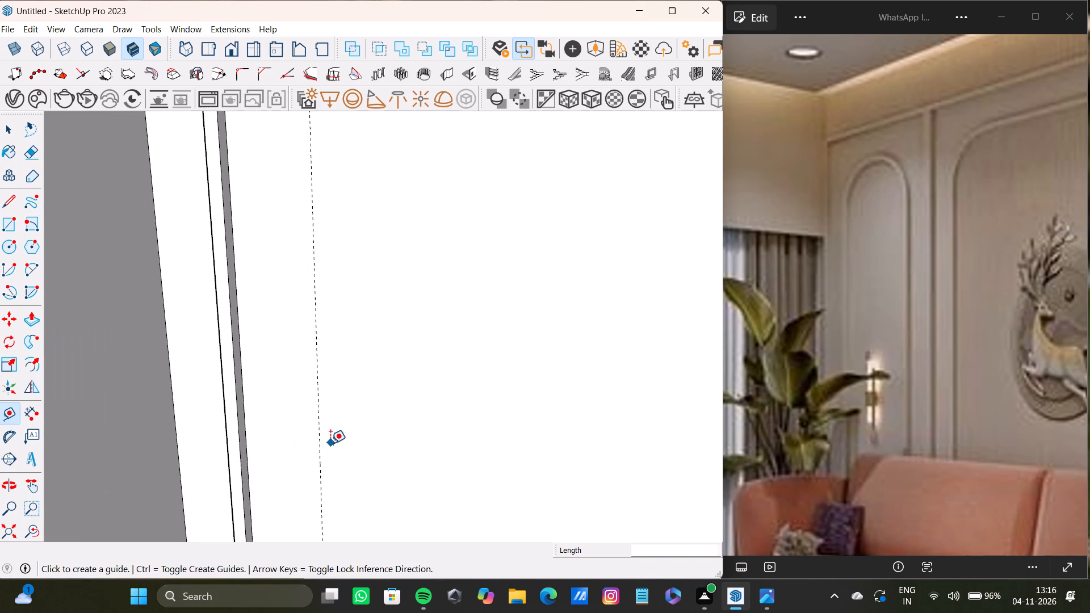
middle_click_drag(330, 443, 387, 456, "shift")
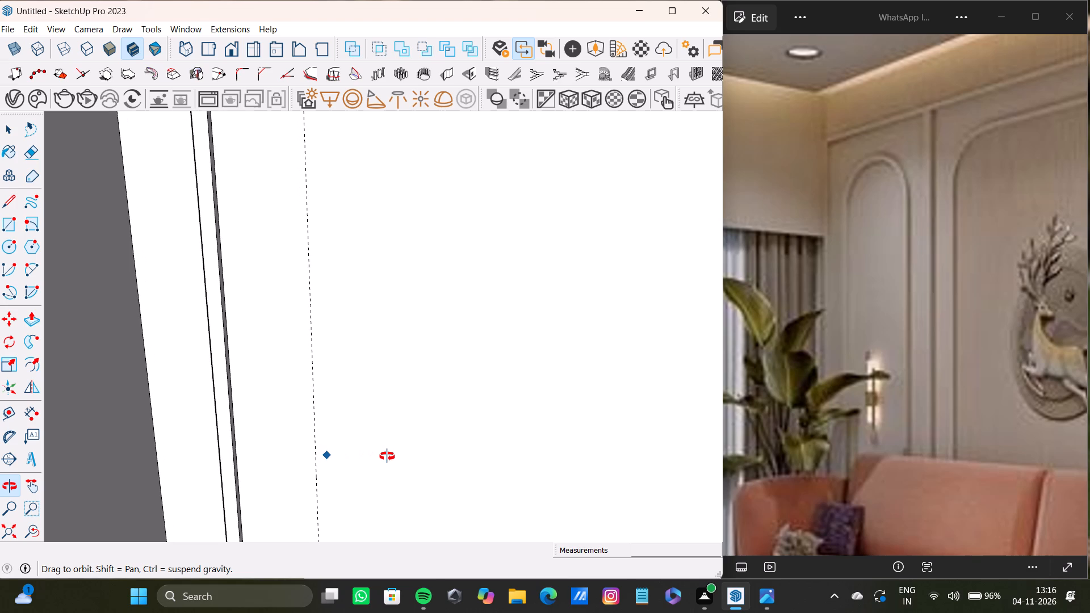
middle_click_drag(387, 456, 351, 451, "shift")
scroll(676, 471, "up", 4)
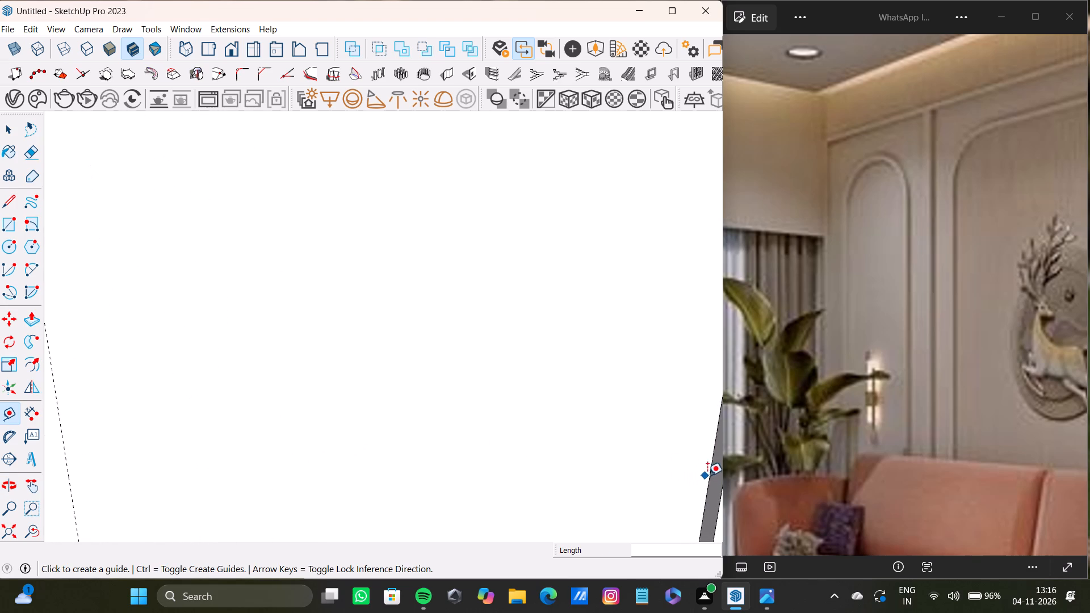
left_click_drag(710, 479, 700, 477)
key("1")
key("apostrophe")
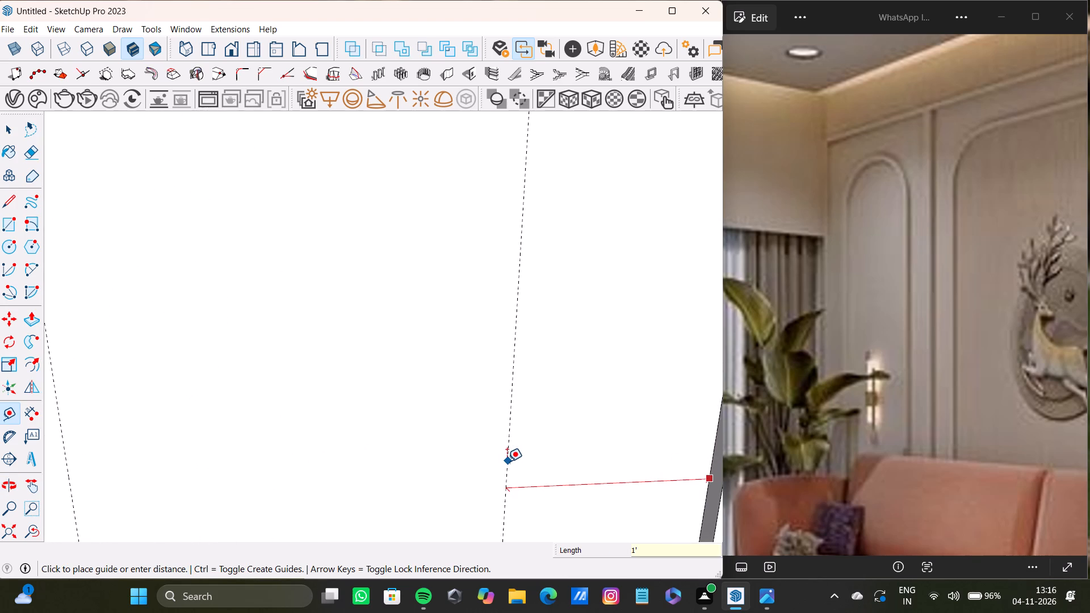
key("Return")
Create a horizontal guide in the narrow left panel, offset downward from the frame's inner top edge.
scroll(464, 431, "down", 10)
middle_click_drag(321, 327, 345, 444, "shift")
scroll(353, 409, "down", 9)
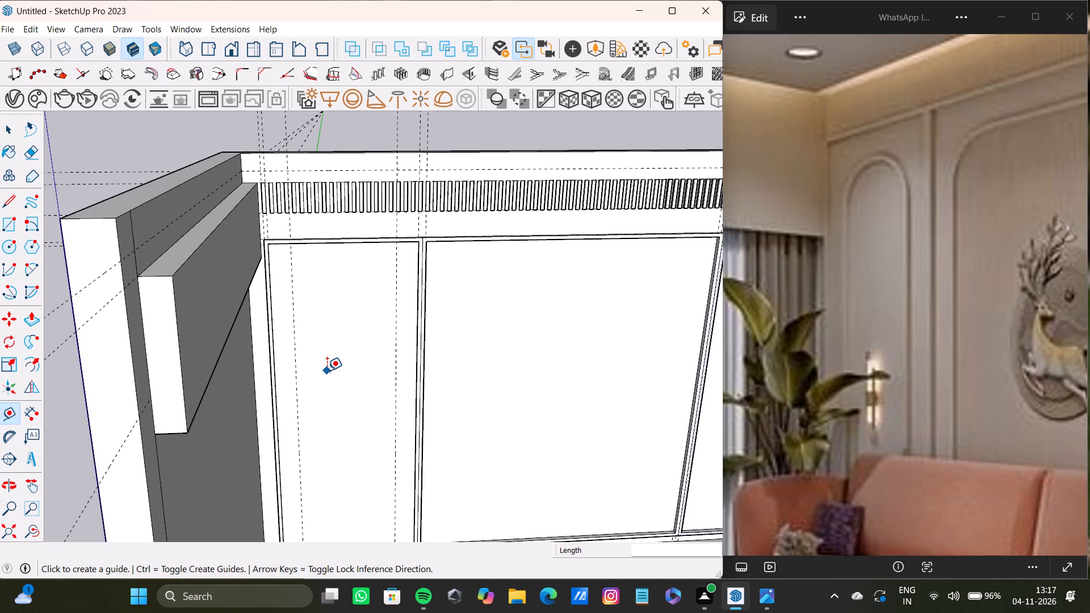
scroll(366, 303, "down", 4)
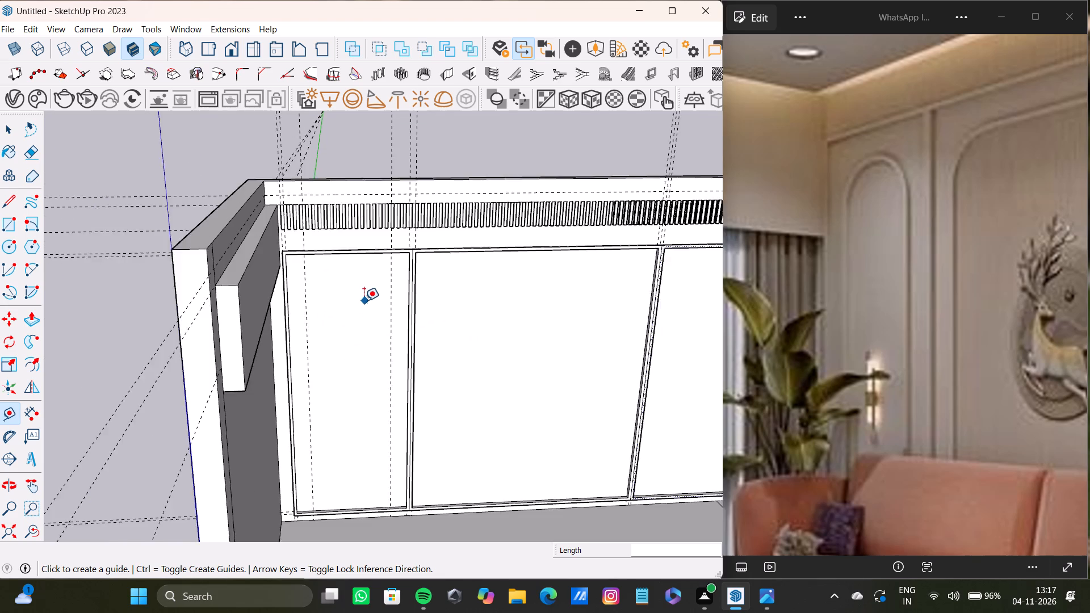
scroll(364, 301, "down", 2)
middle_click_drag(363, 308, 327, 296)
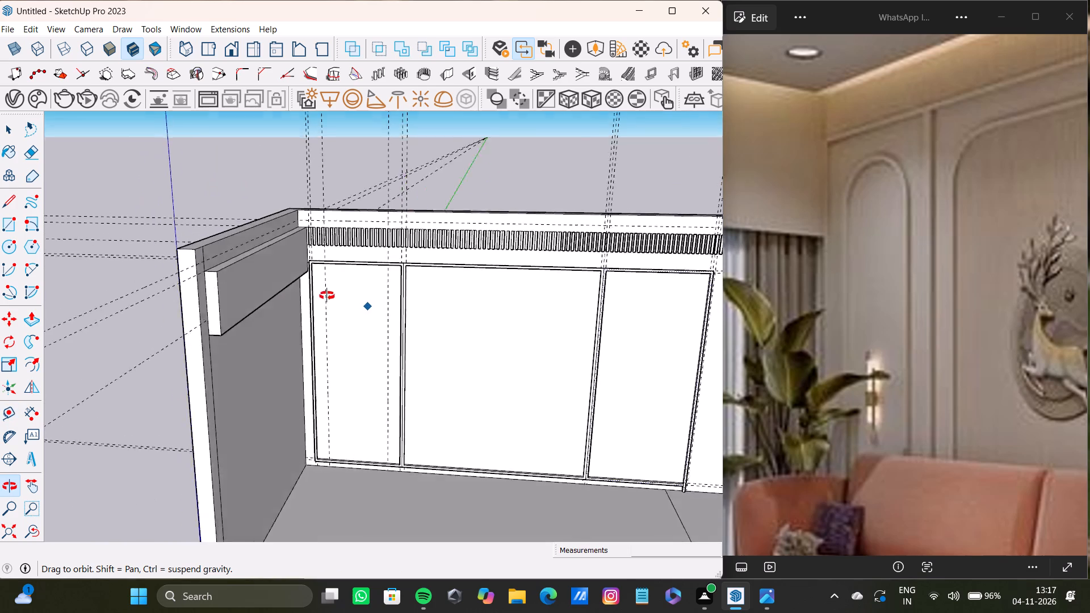
middle_click_drag(327, 296, 341, 287)
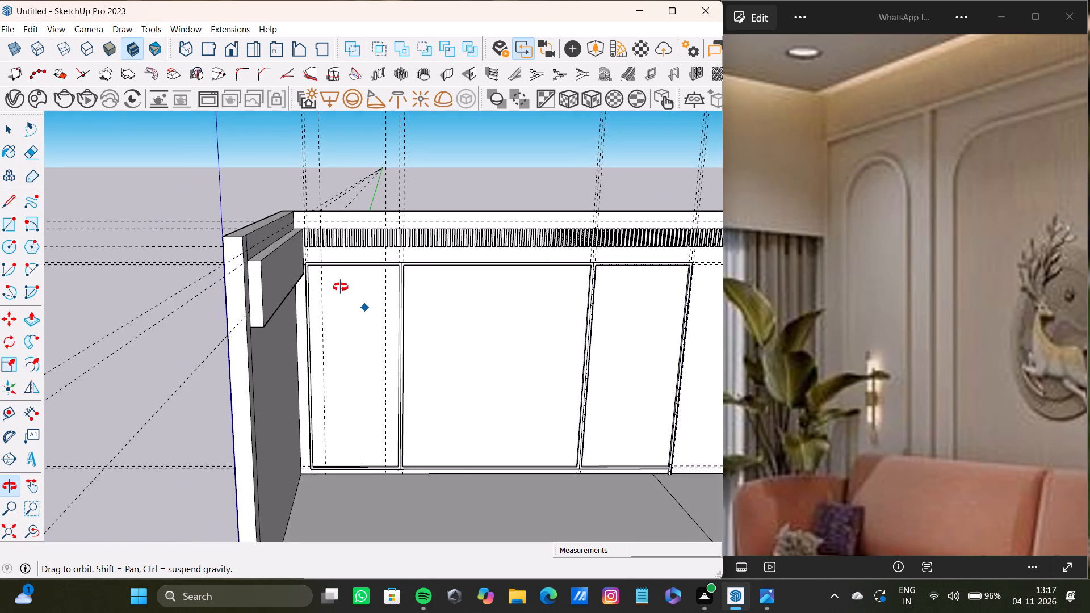
middle_click_drag(341, 287, 299, 267)
scroll(337, 266, "up", 15)
middle_click_drag(363, 263, 343, 193)
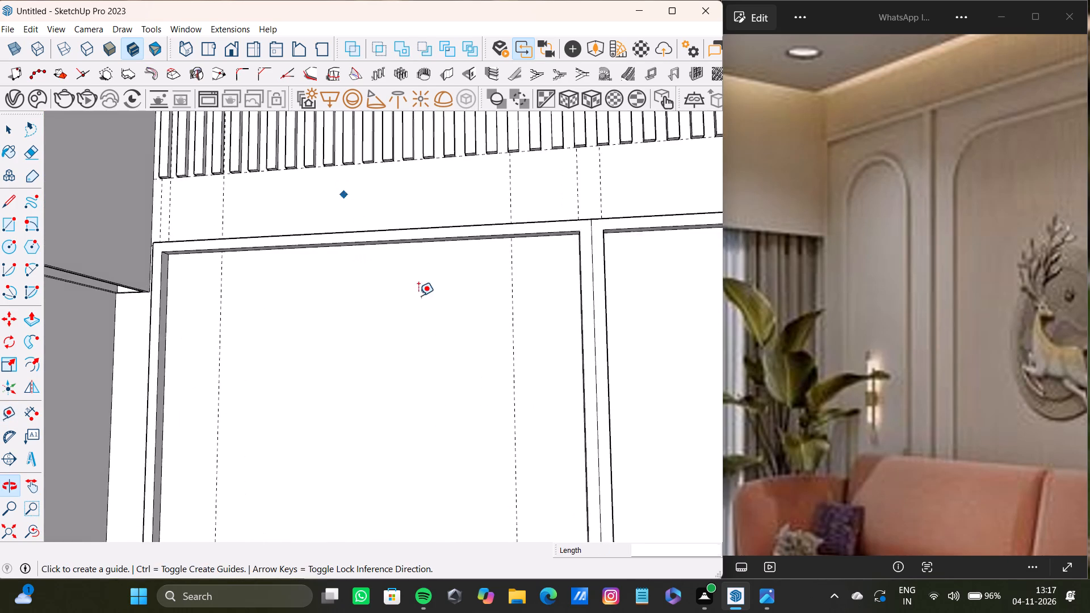
scroll(433, 304, "up", 4)
middle_click_drag(423, 285, 399, 224)
left_click(502, 190)
scroll(522, 318, "down", 2)
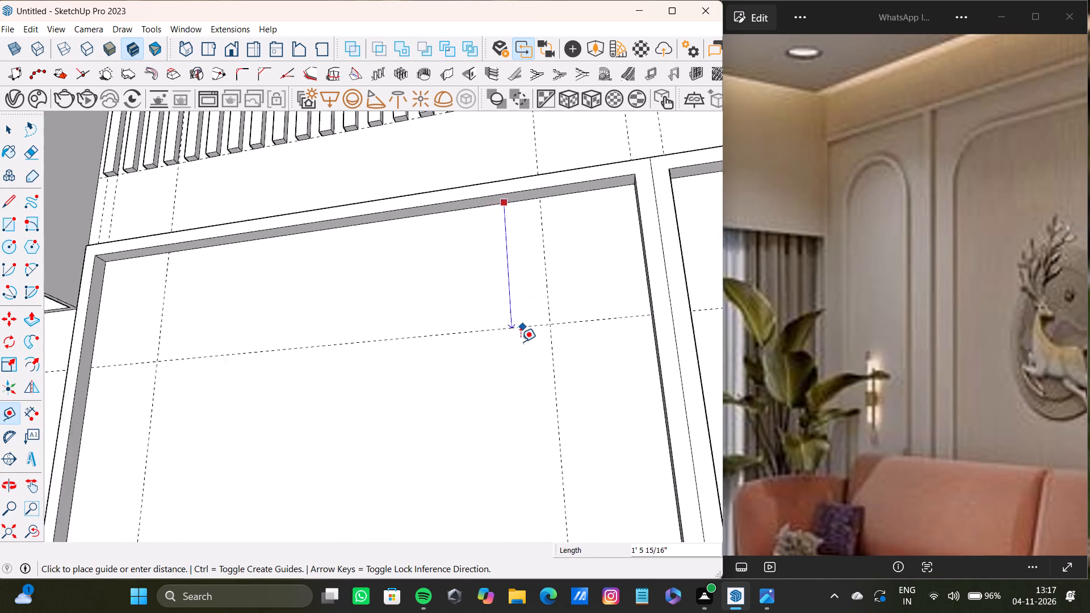
scroll(521, 342, "down", 9)
middle_click_drag(518, 340, 484, 368, "shift")
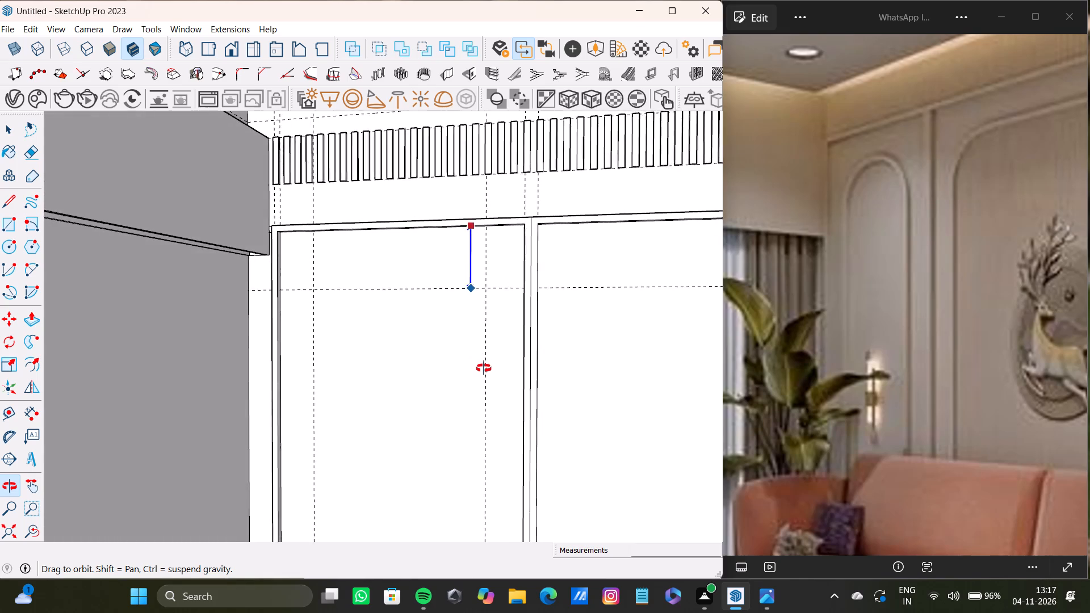
middle_click_drag(484, 368, 484, 370, "shift")
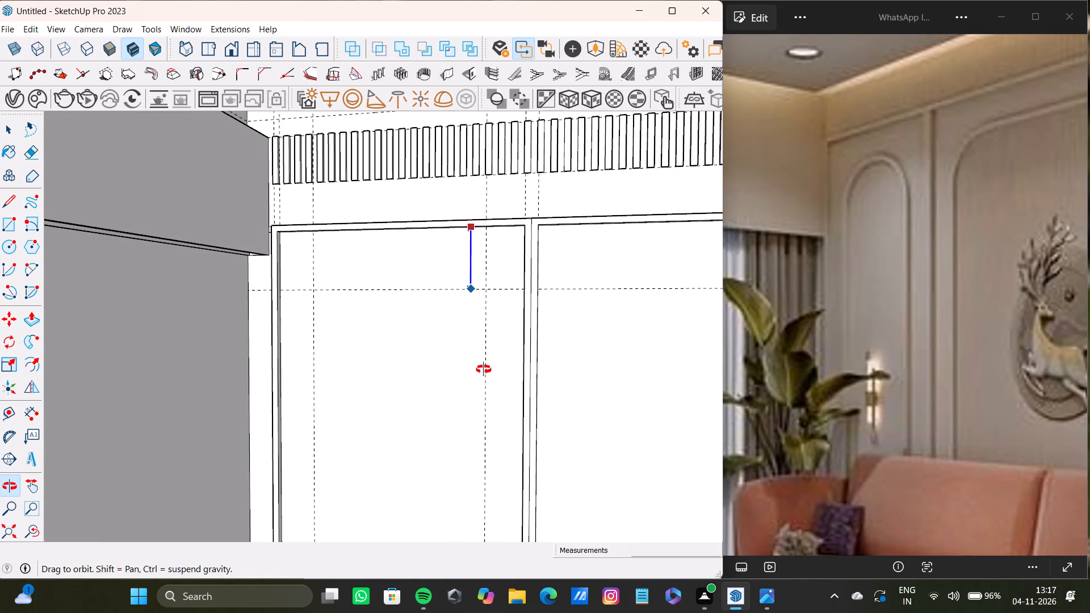
middle_click_drag(484, 370, 485, 335, "shift")
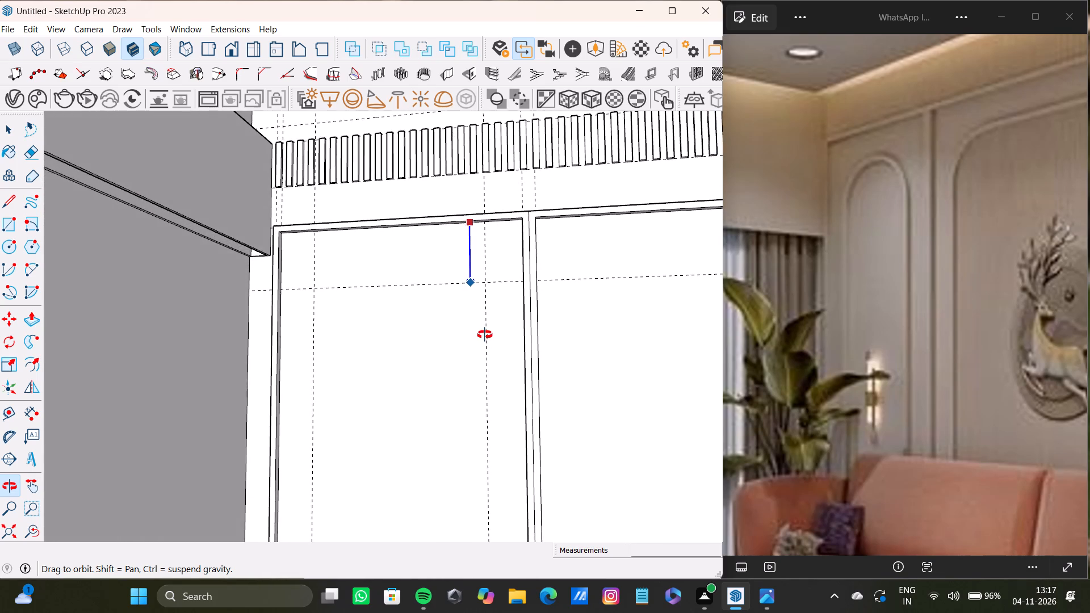
middle_click_drag(485, 335, 418, 375, "shift")
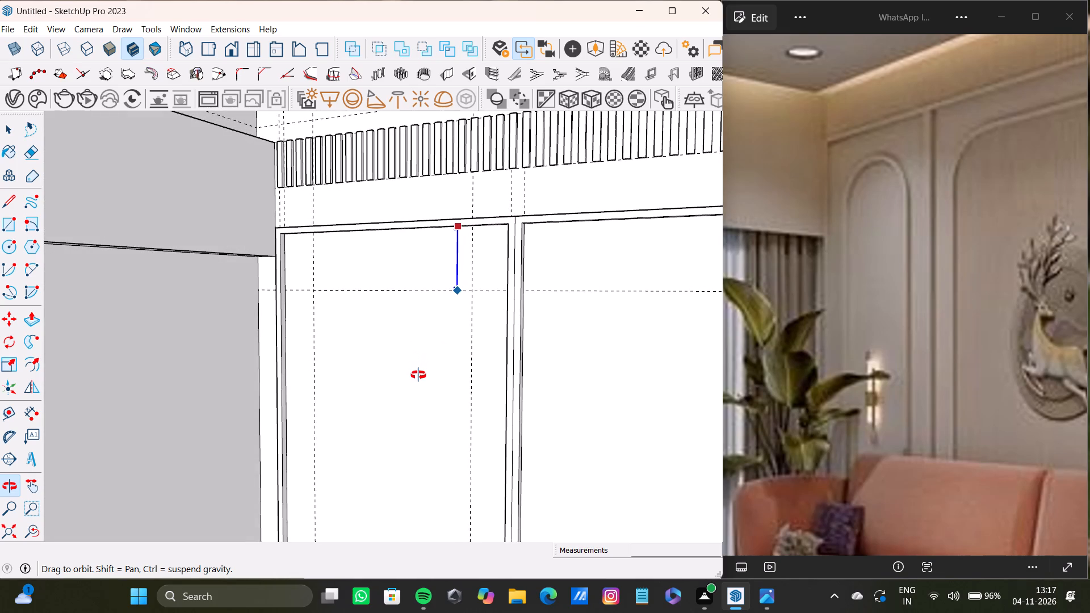
middle_click_drag(418, 375, 420, 376, "shift")
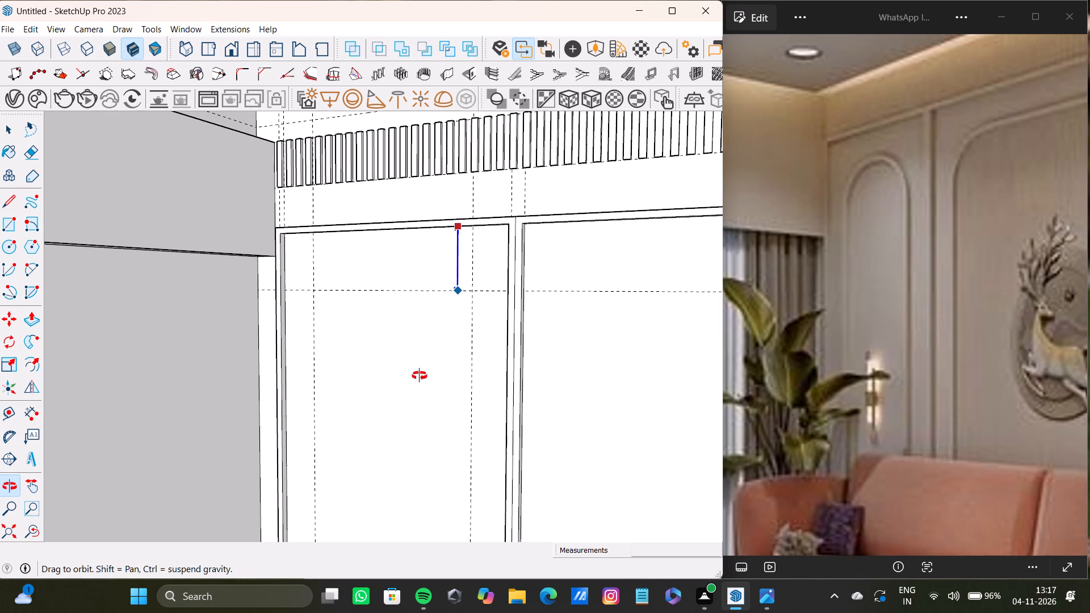
middle_click_drag(420, 376, 420, 373, "shift")
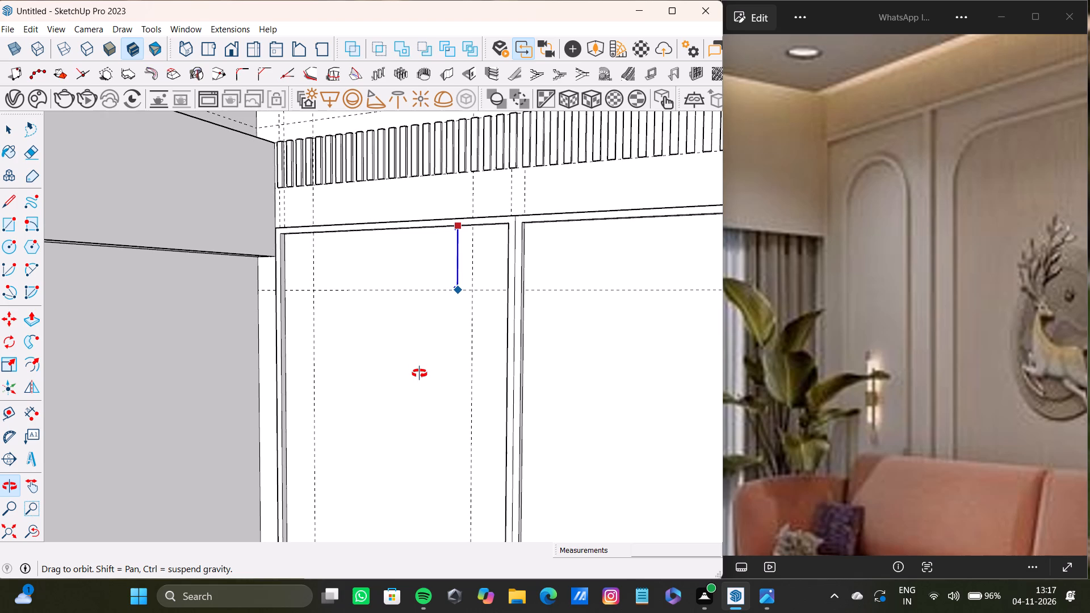
middle_click_drag(420, 373, 421, 373, "shift")
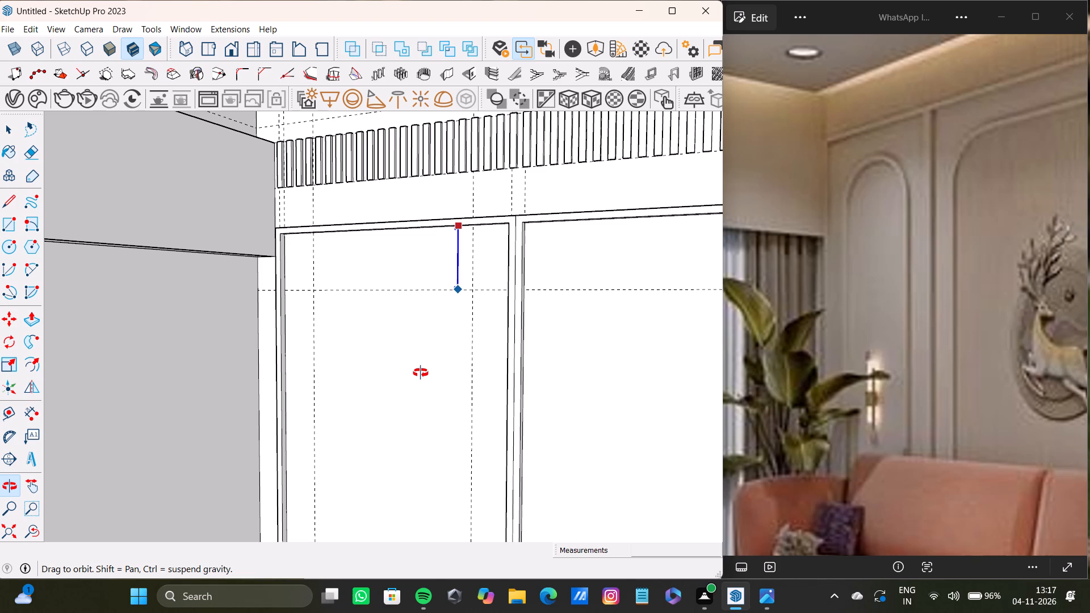
middle_click_drag(421, 373, 421, 372, "shift")
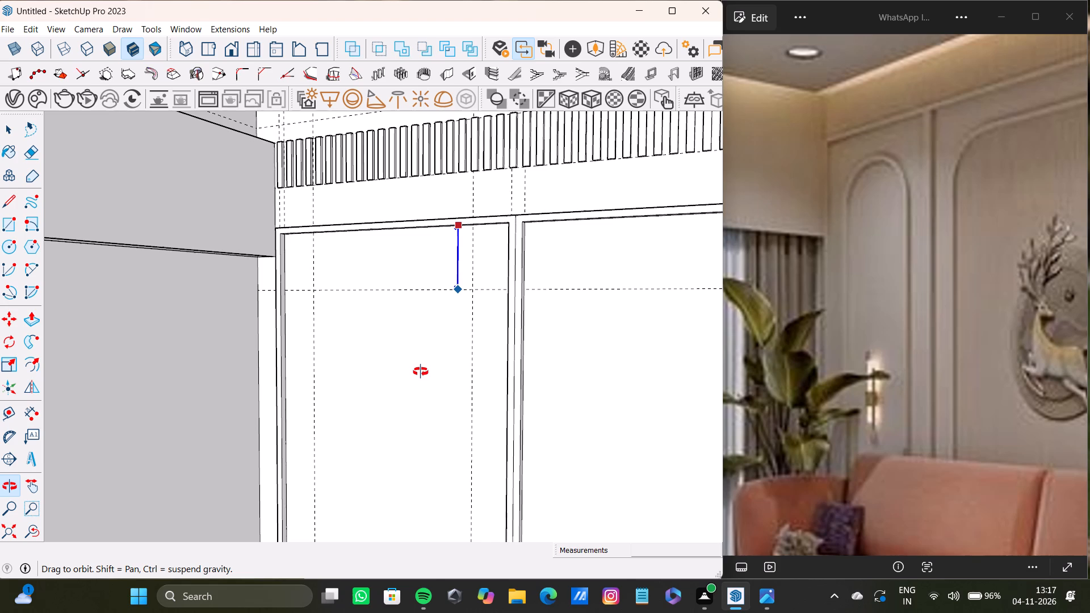
middle_click_drag(421, 372, 421, 372, "shift")
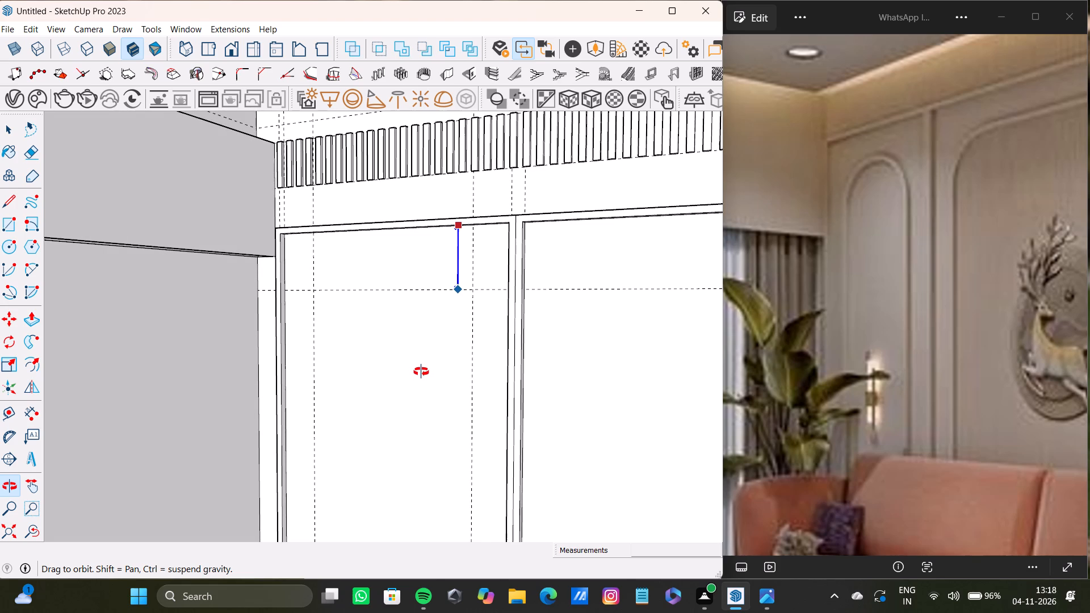
middle_click_drag(421, 372, 422, 373, "shift")
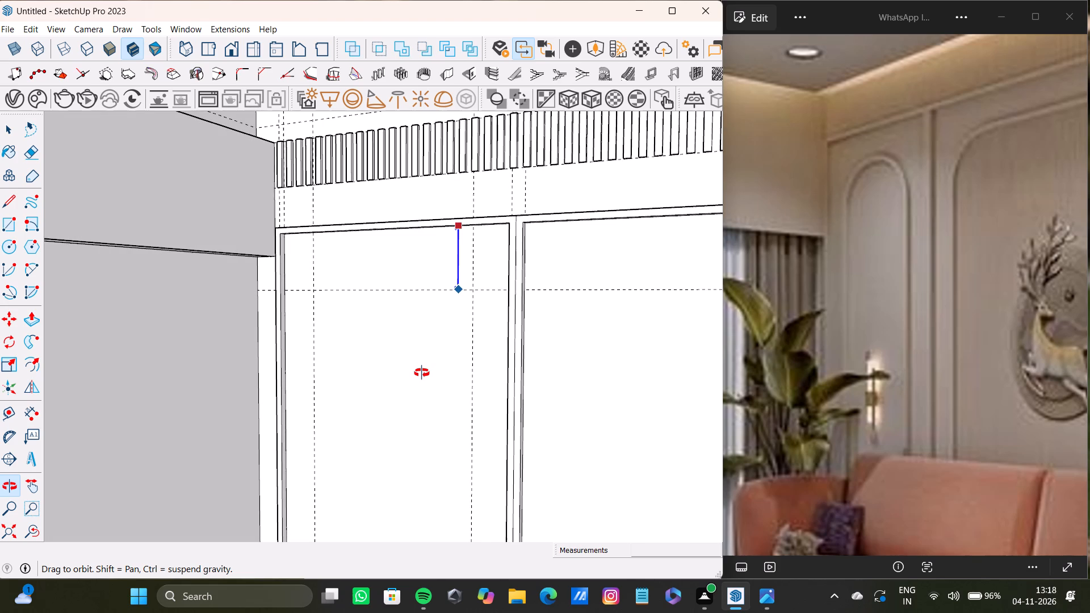
middle_click_drag(422, 373, 421, 373, "shift")
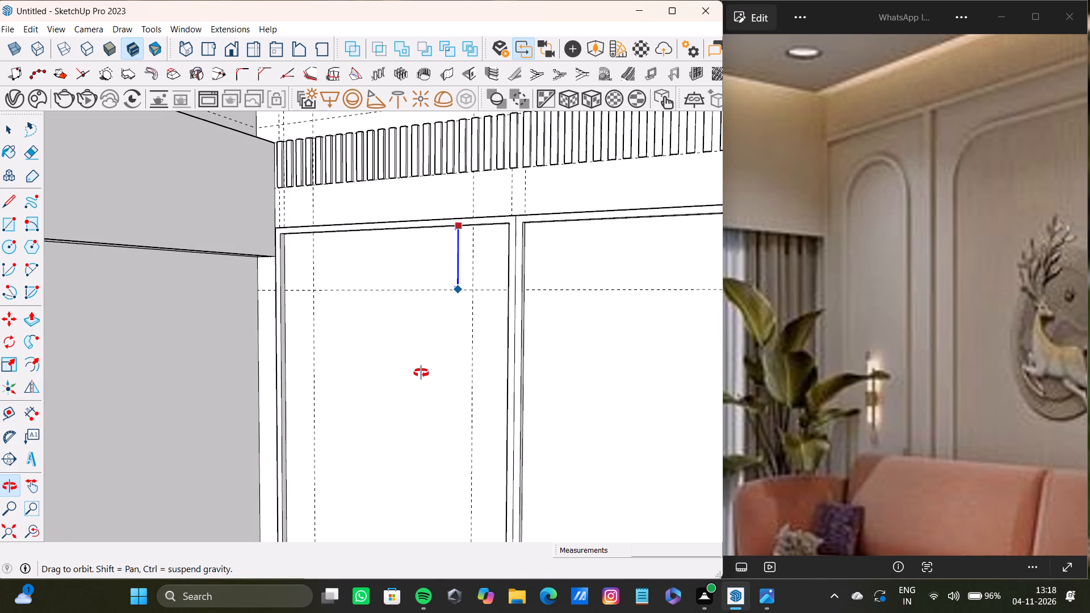
middle_click_drag(421, 373, 428, 373, "shift")
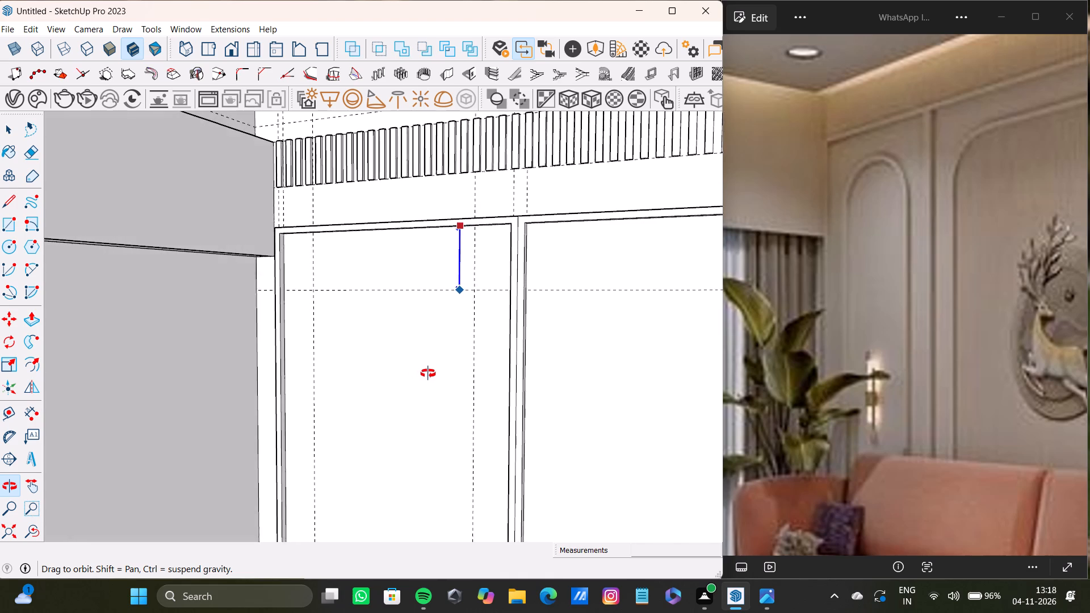
middle_click_drag(428, 373, 429, 373, "shift")
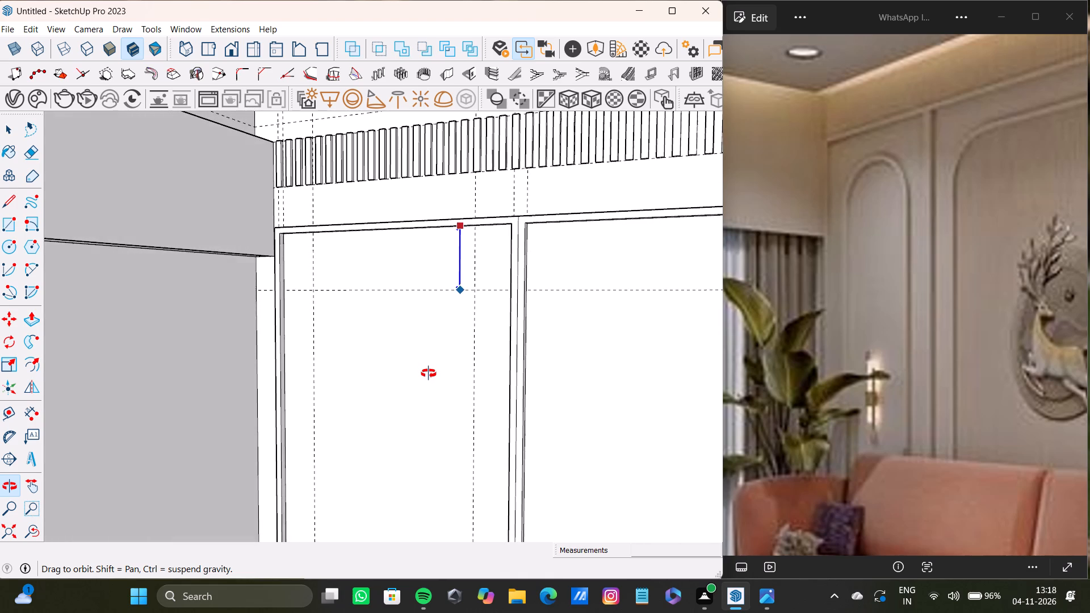
middle_click_drag(429, 373, 429, 377, "shift")
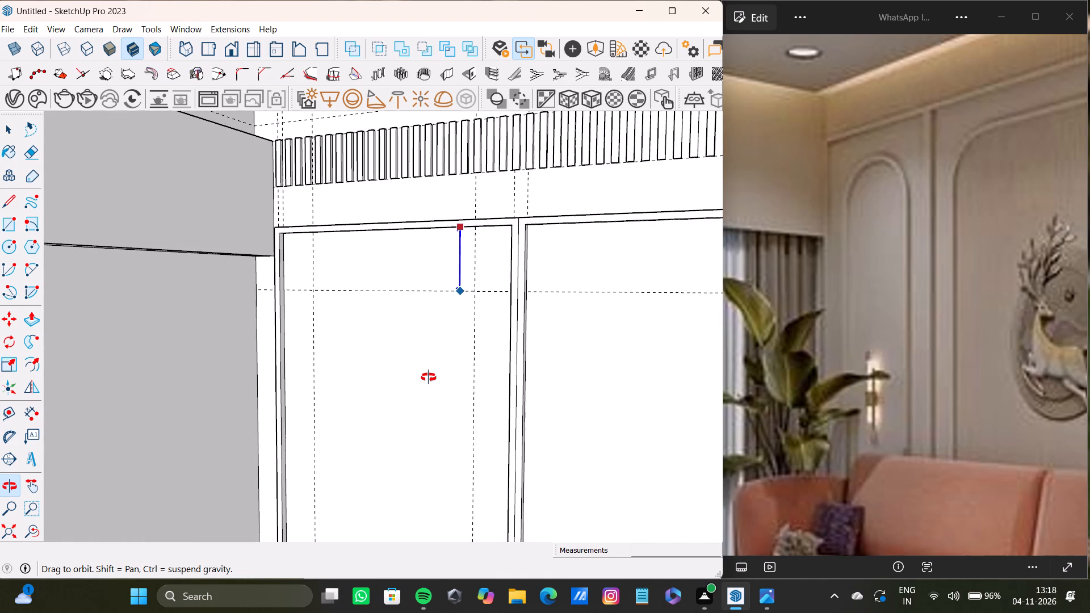
middle_click_drag(429, 377, 430, 377, "shift")
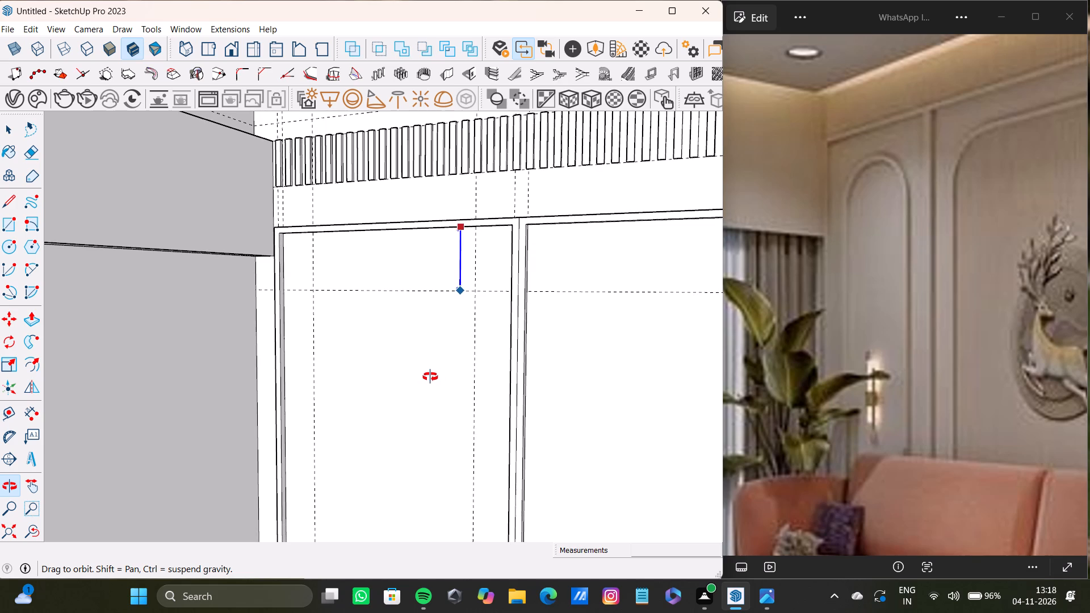
middle_click_drag(430, 377, 432, 380, "shift")
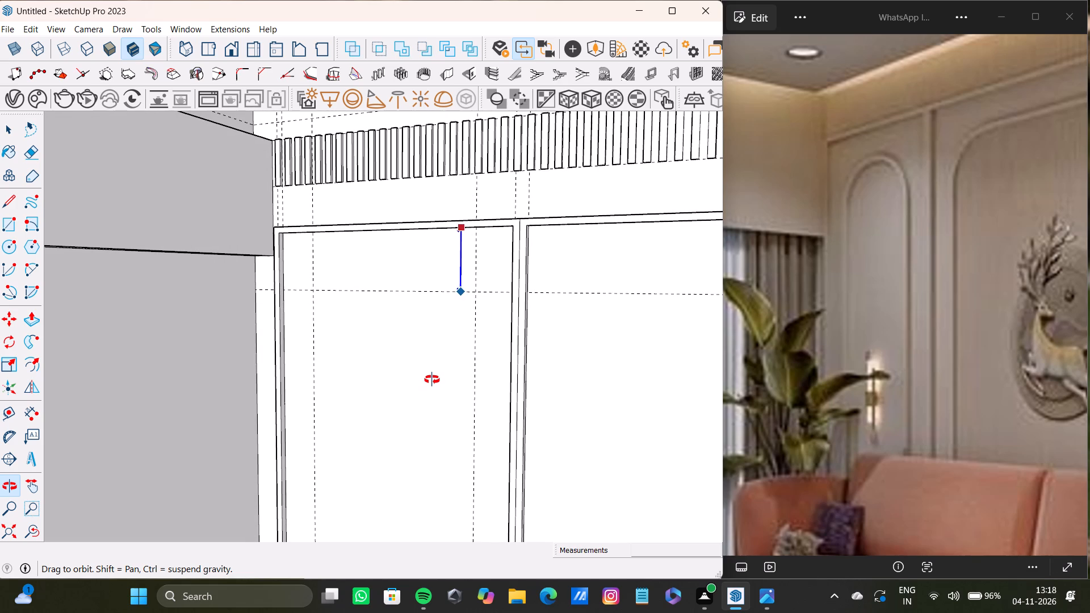
middle_click_drag(432, 380, 432, 379, "shift")
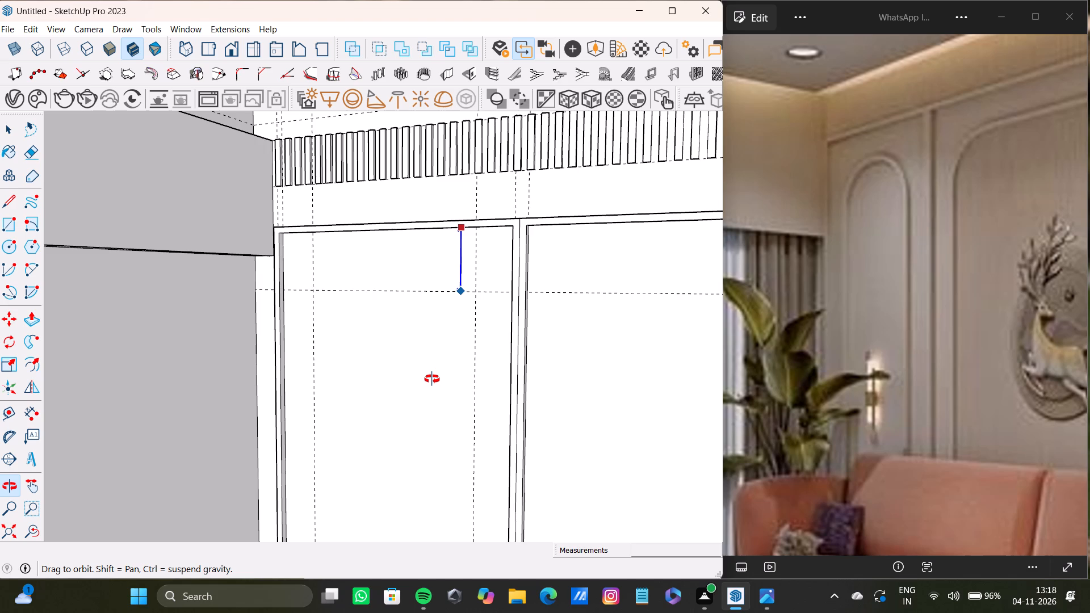
middle_click_drag(432, 379, 431, 379, "shift")
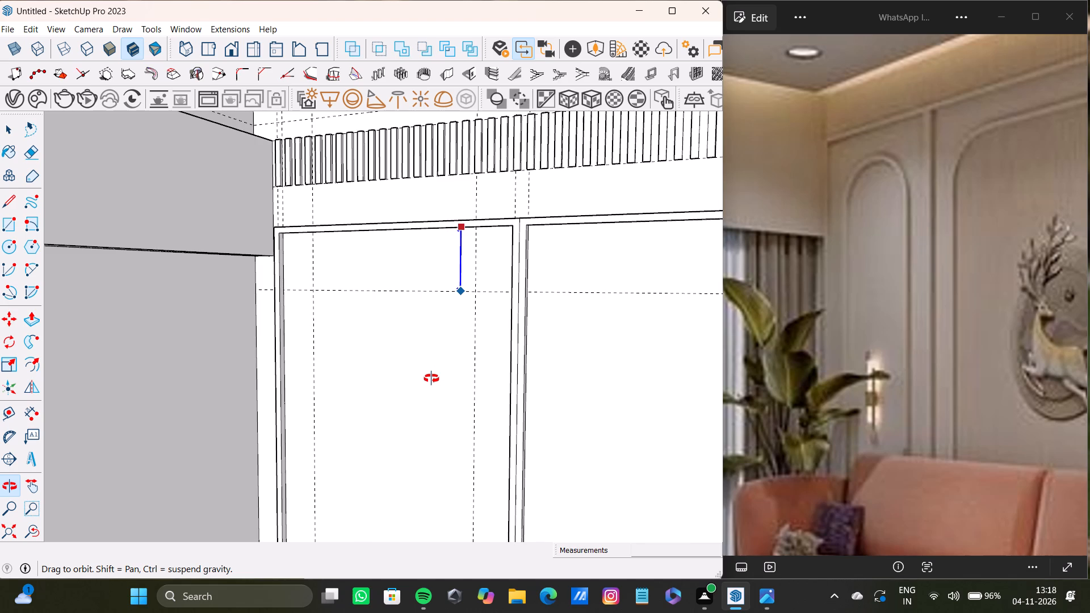
middle_click_drag(431, 379, 430, 378, "shift")
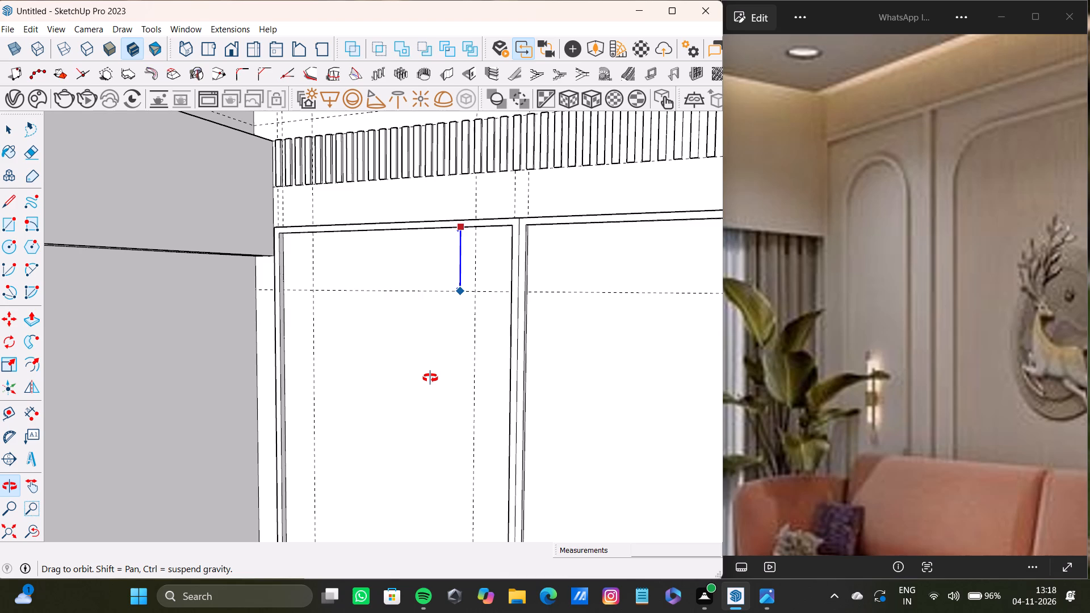
middle_click_drag(430, 378, 430, 377, "shift")
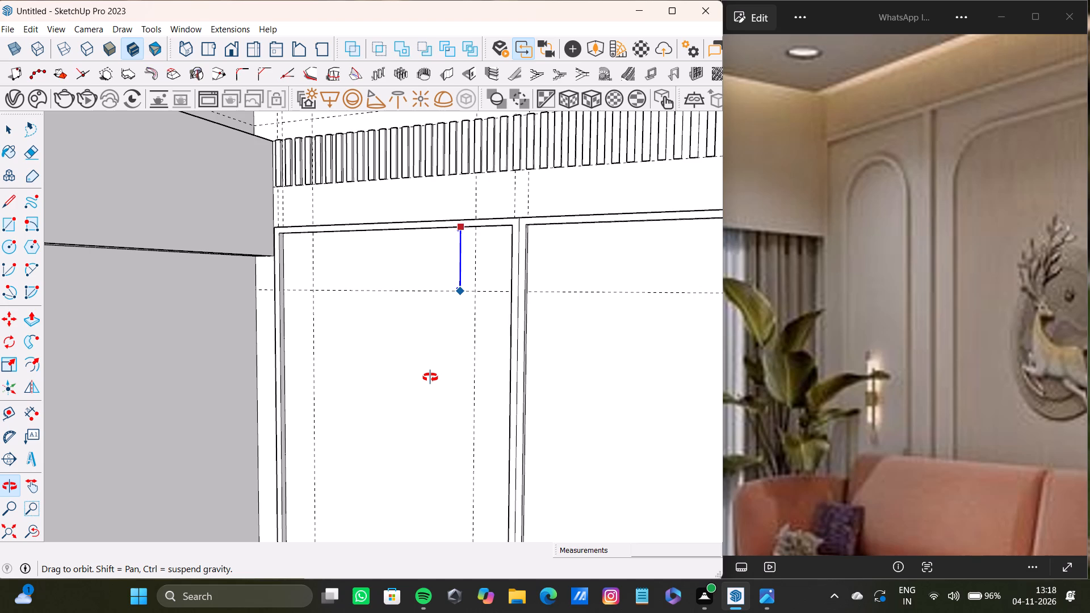
middle_click_drag(430, 377, 400, 360, "shift")
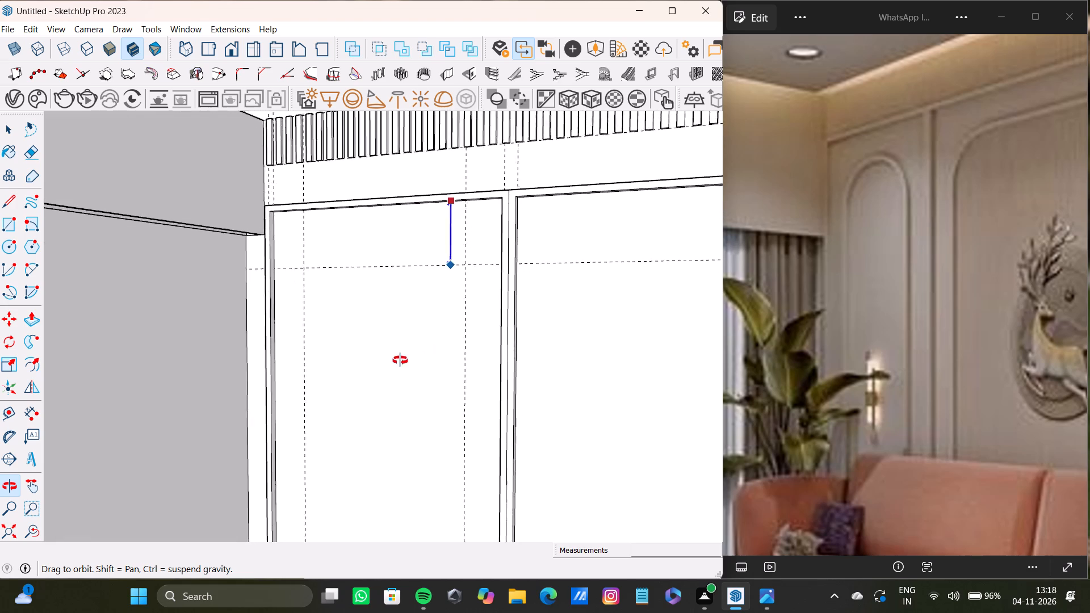
middle_click_drag(400, 360, 421, 377, "shift")
scroll(383, 306, "up", 4)
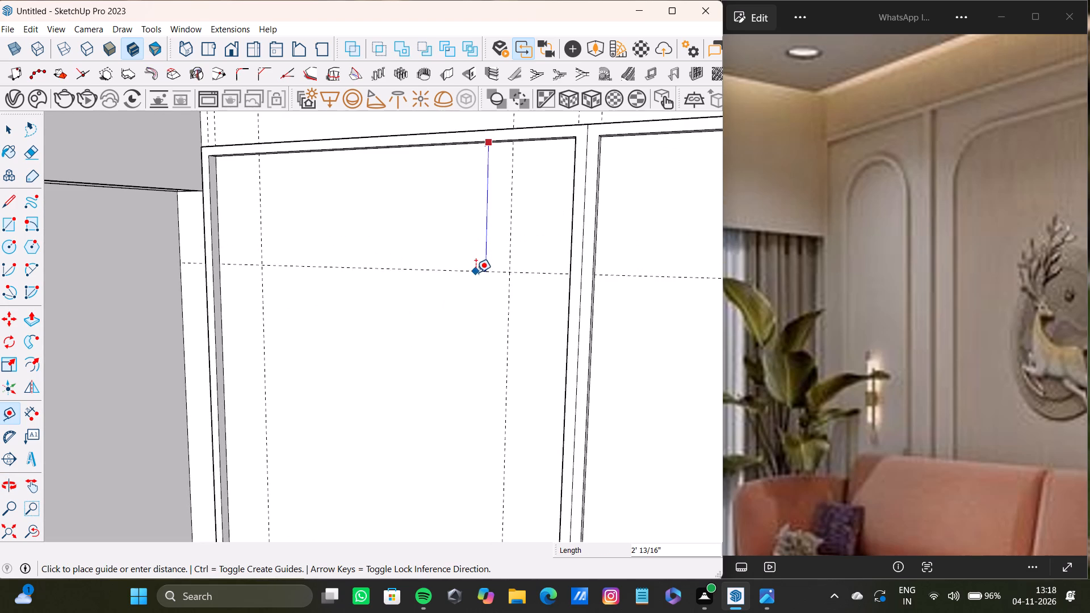
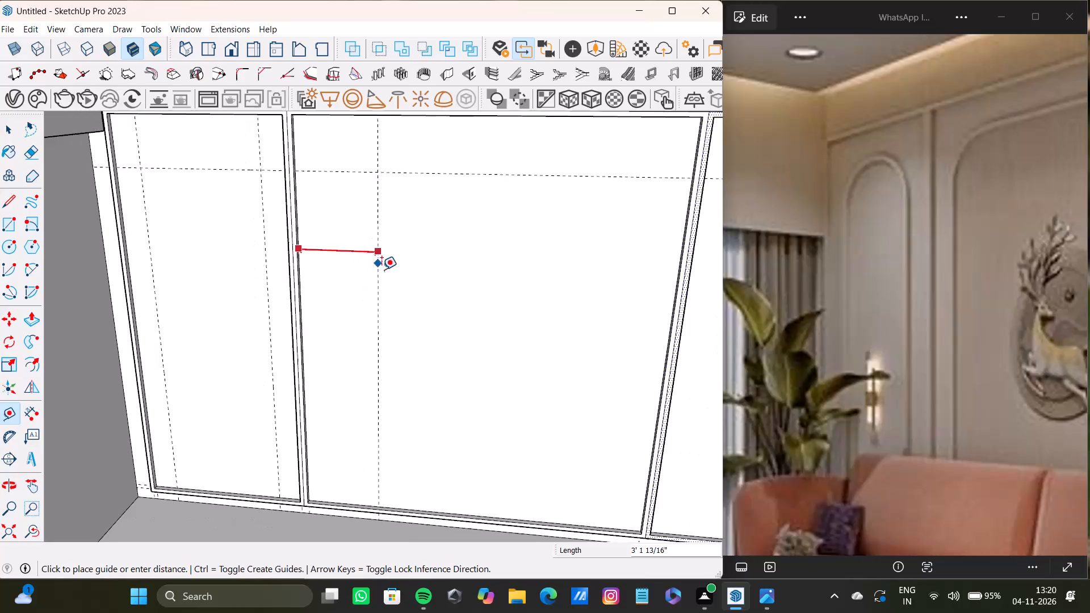
Examine the wide panel's rounded-corner inner moulding in the reference photo and compare it with the back wall's wide framed panel.
key("space")
scroll(929, 281, "down", 2)
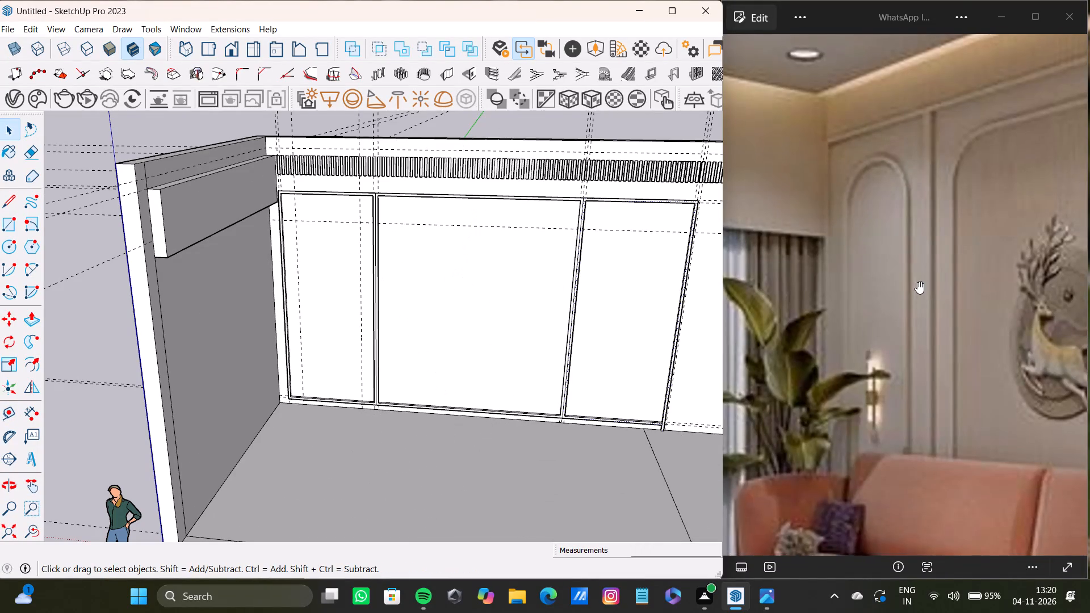
scroll(917, 282, "down", 4)
middle_click_drag(920, 272, 808, 263)
scroll(808, 262, "down", 4, "shift")
scroll(896, 249, "up", 10)
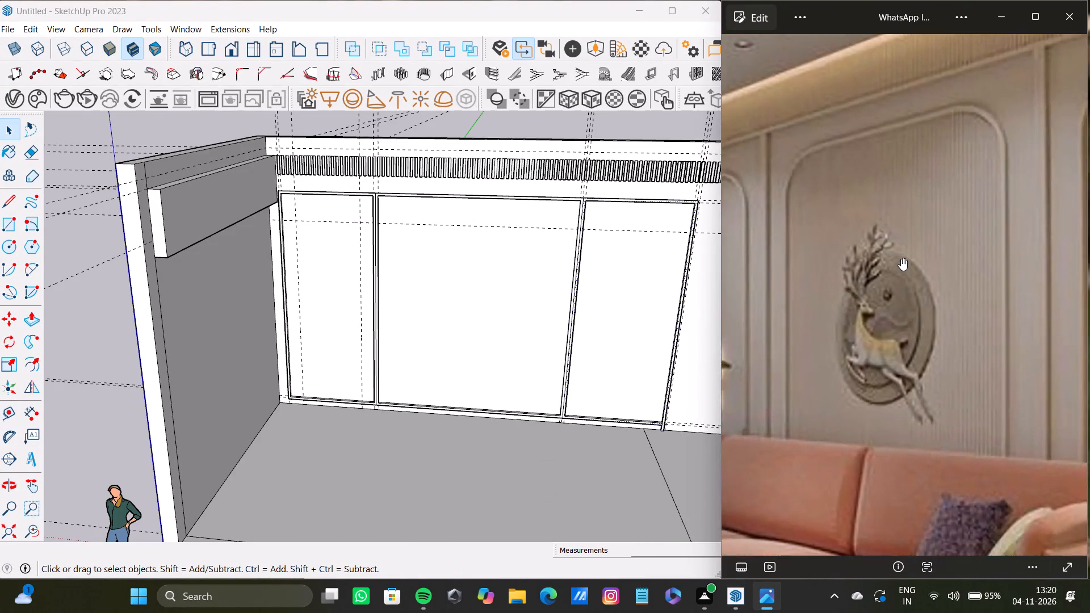
scroll(401, 271, "up", 4)
middle_click_drag(396, 268, 352, 272, "shift")
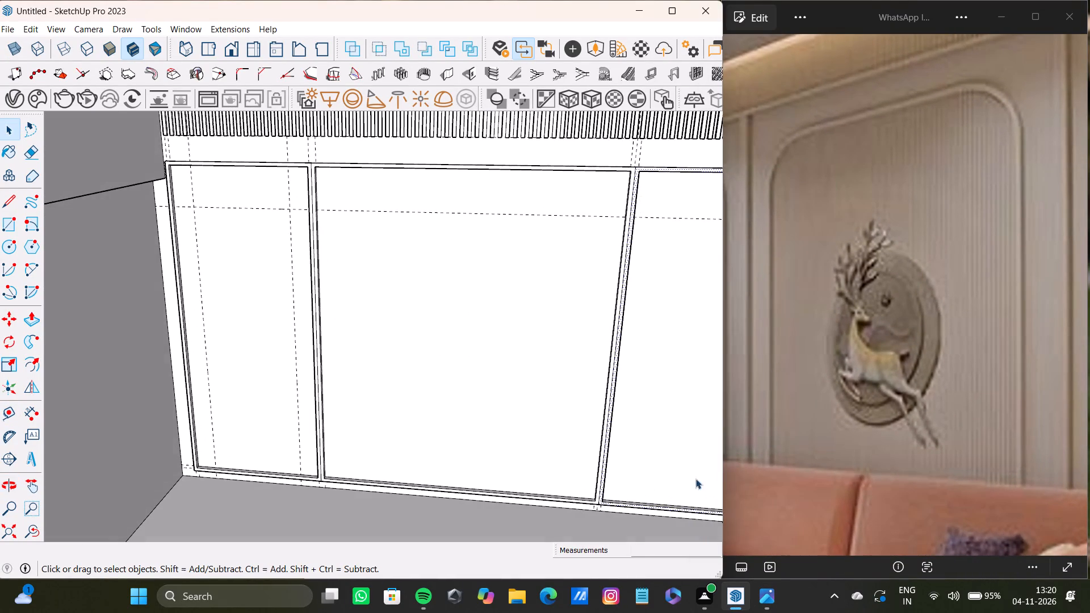
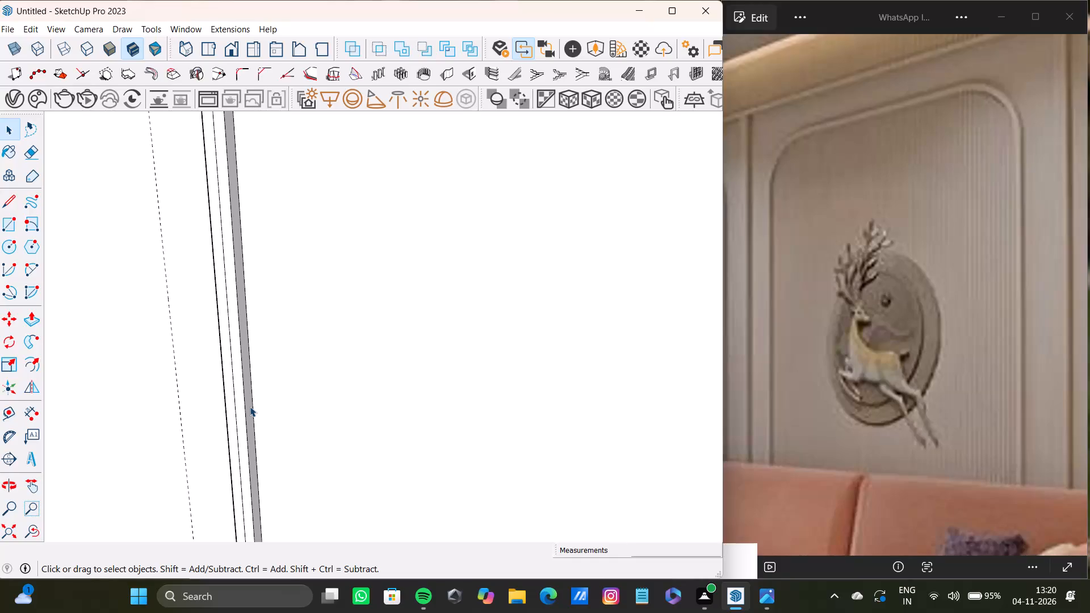
Place a vertical guide 1' inside the left inner edge of the back wall's wide middle frame.
key("t")
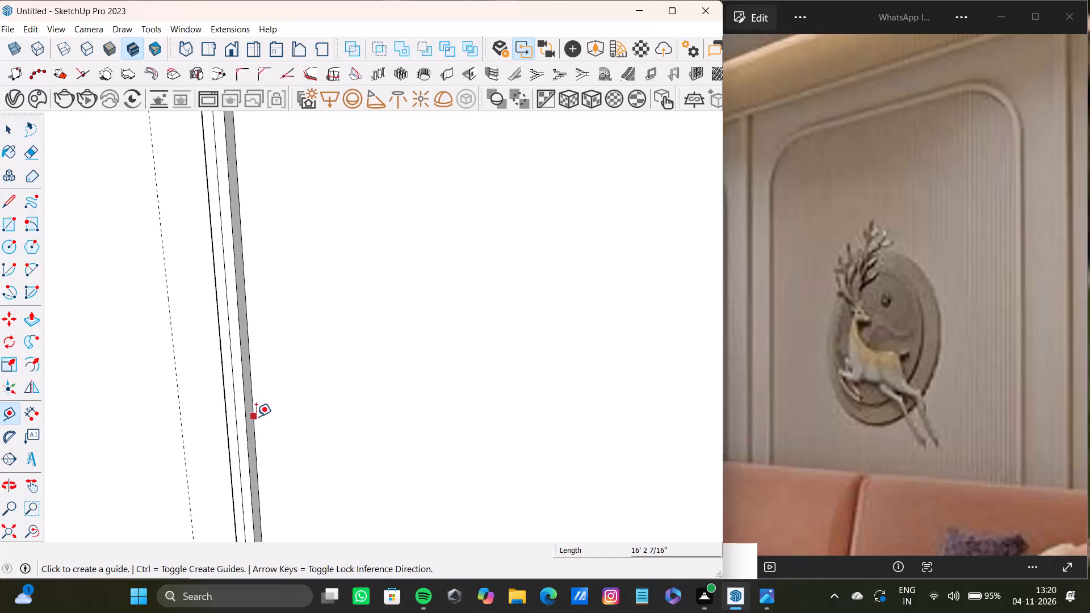
left_click(256, 417)
scroll(383, 409, "down", 16)
middle_click_drag(408, 367, 460, 331, "shift")
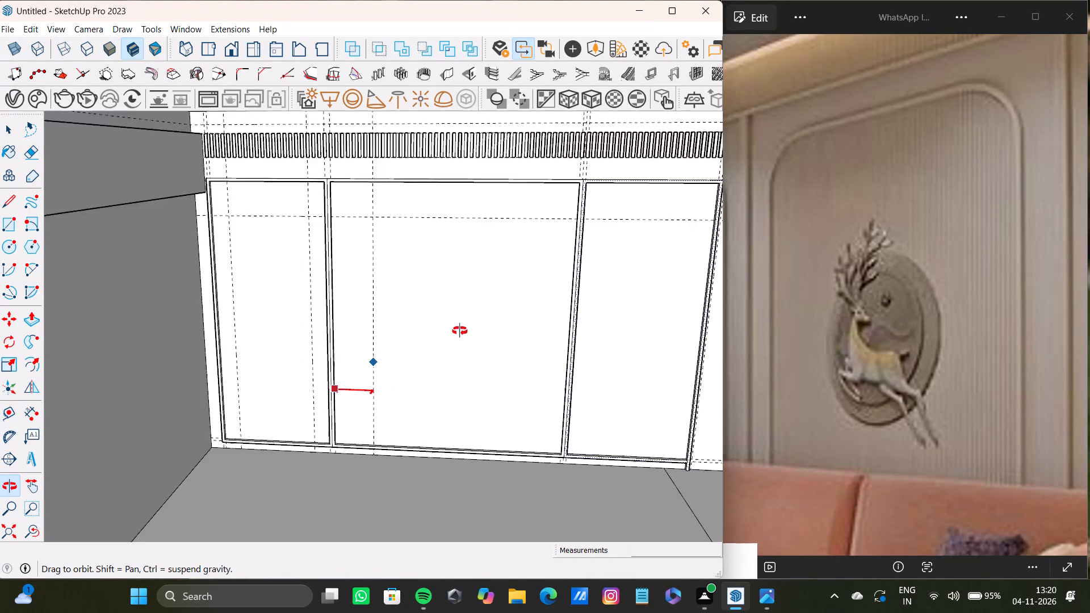
middle_click_drag(460, 331, 395, 355, "shift")
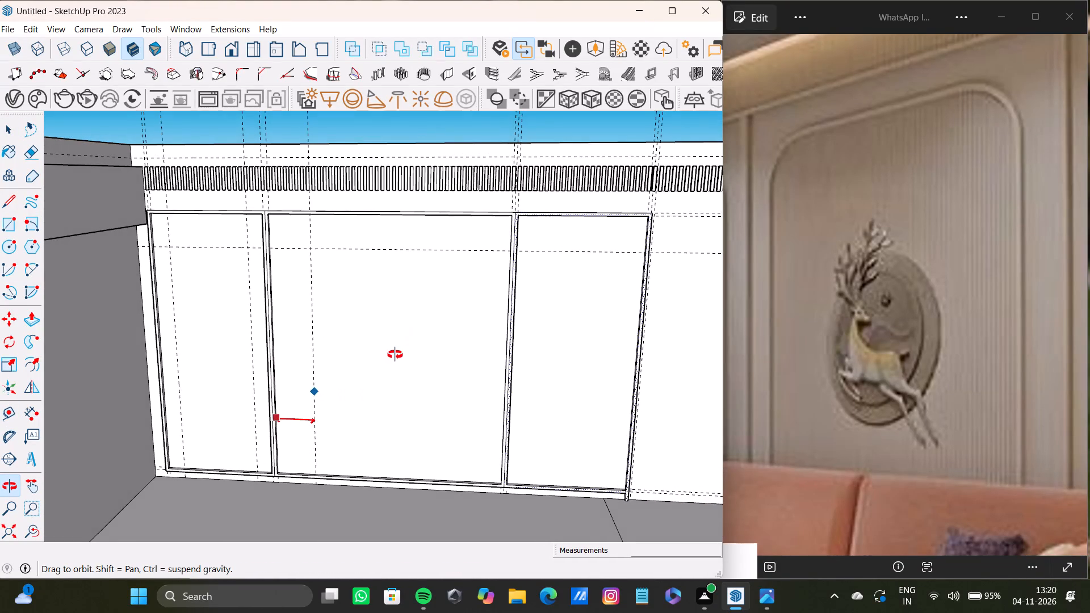
middle_click_drag(395, 355, 395, 355, "shift")
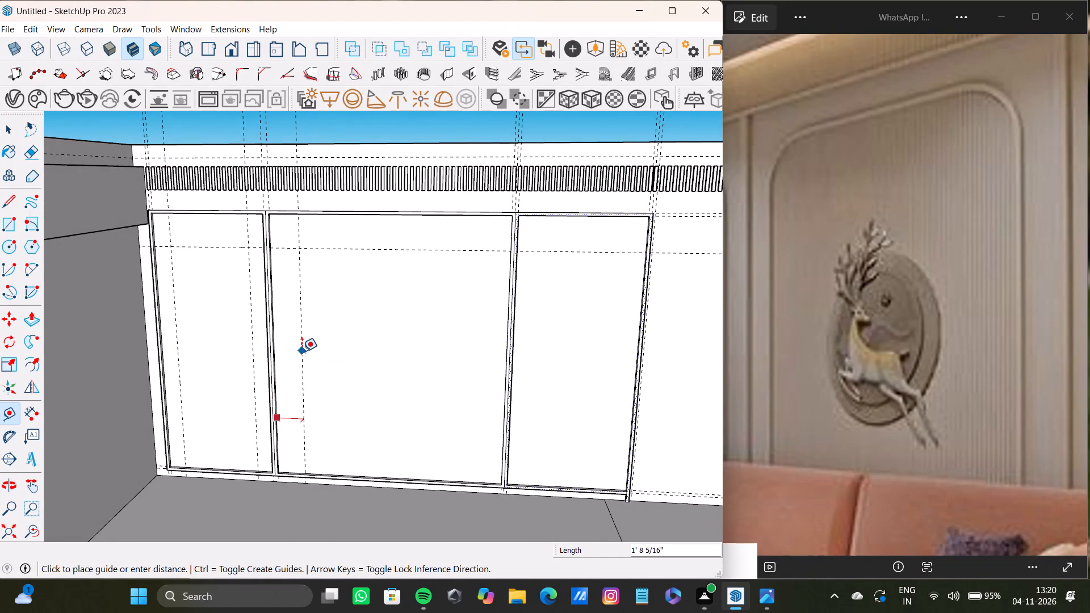
type("1'")
key("Return")
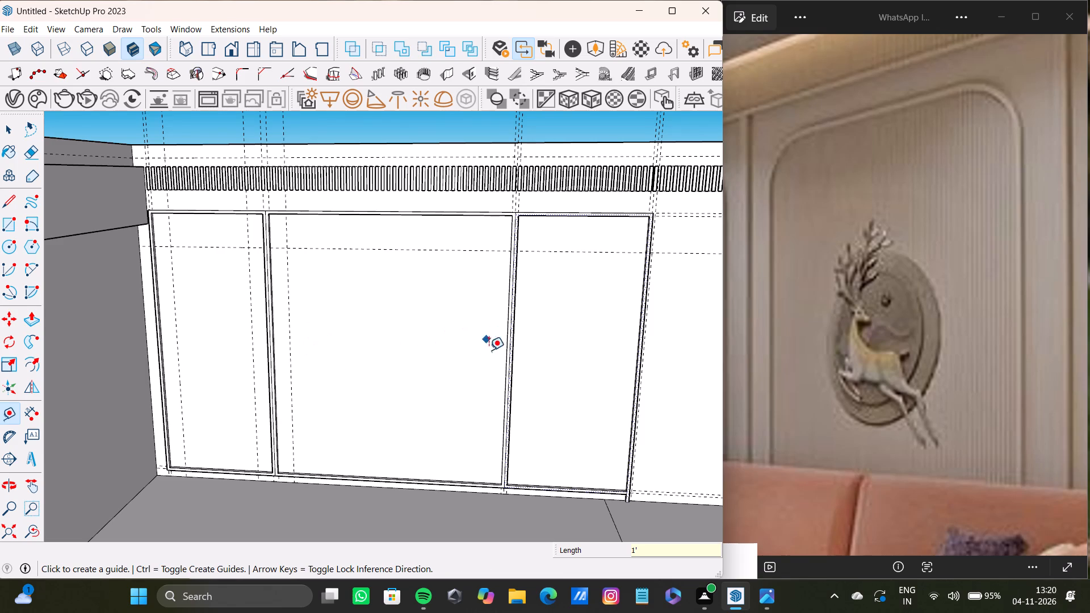
Place a vertical guide 1' inside the right inner edge of the wide middle frame.
scroll(485, 355, "up", 10)
middle_click_drag(483, 337, 563, 352)
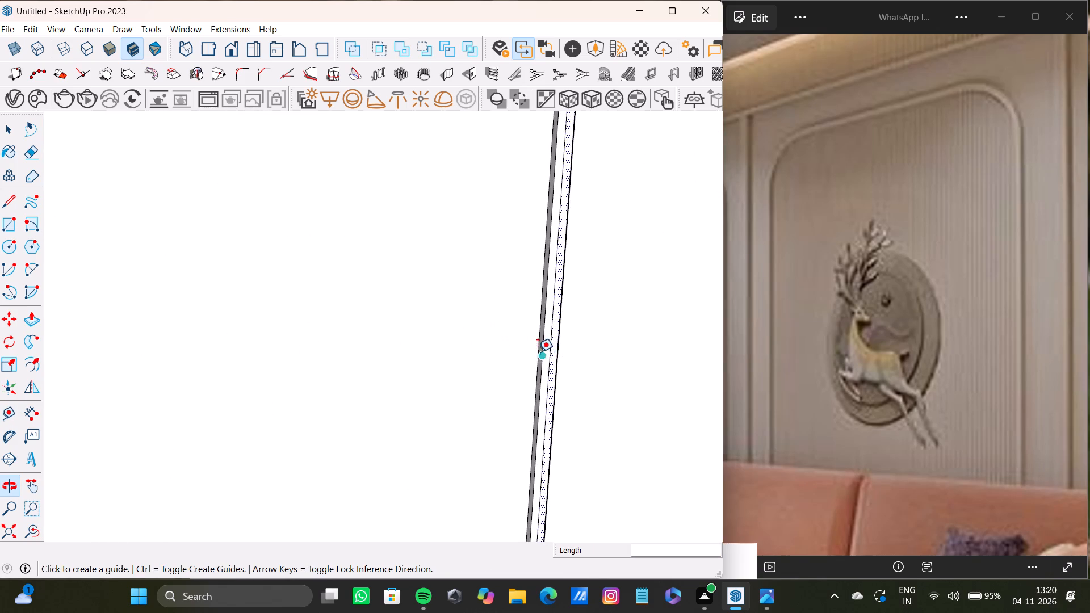
scroll(538, 352, "up", 7)
left_click(536, 351)
scroll(452, 339, "down", 8)
middle_click_drag(451, 338, 482, 391, "shift")
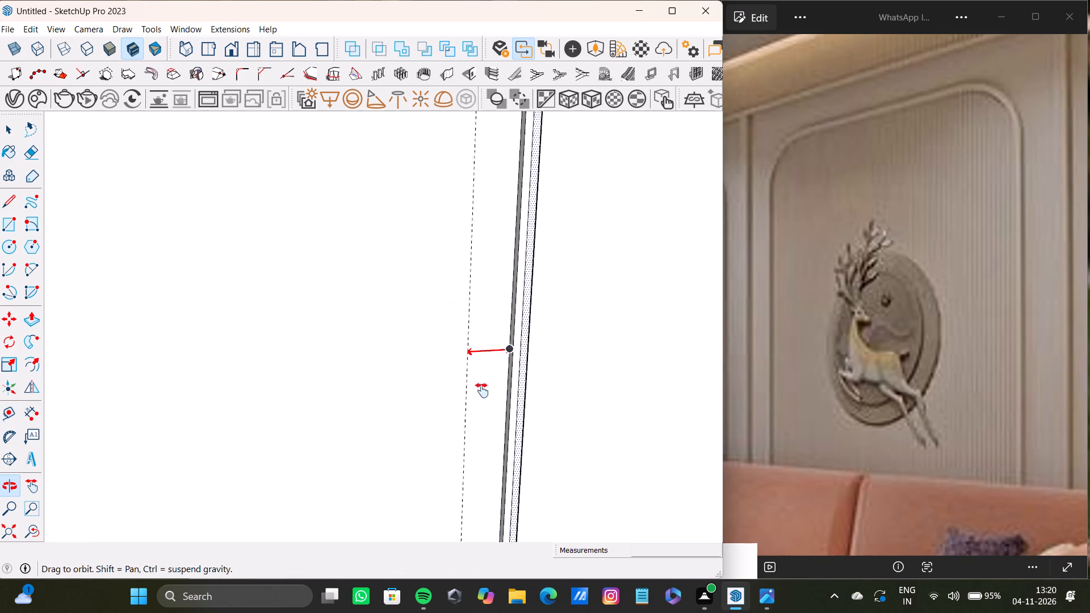
middle_click_drag(482, 391, 452, 400, "shift")
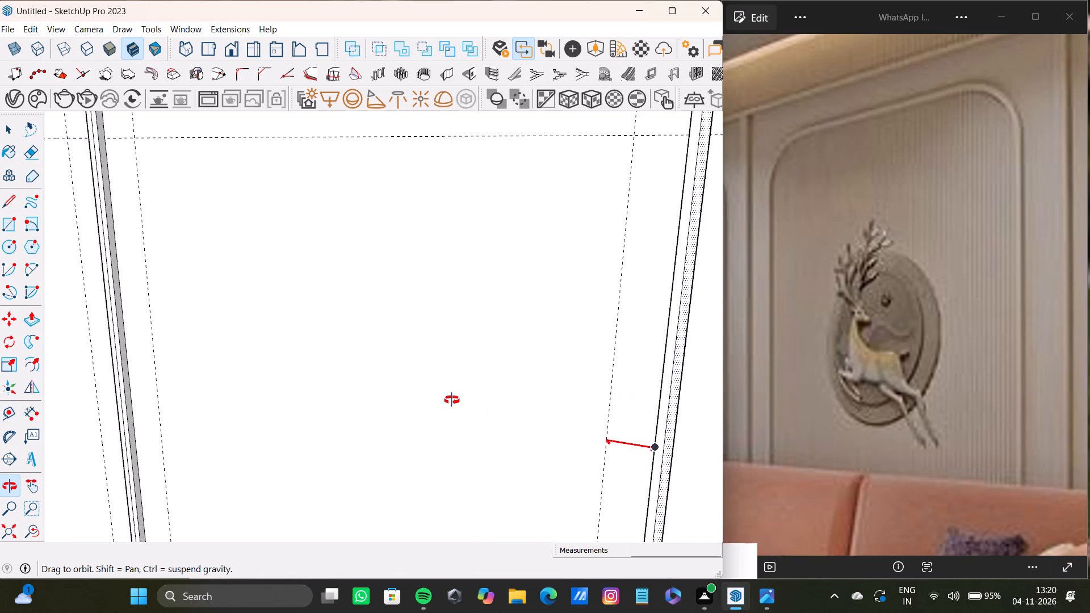
middle_click_drag(452, 400, 432, 392, "shift")
type("1'")
key("Return")
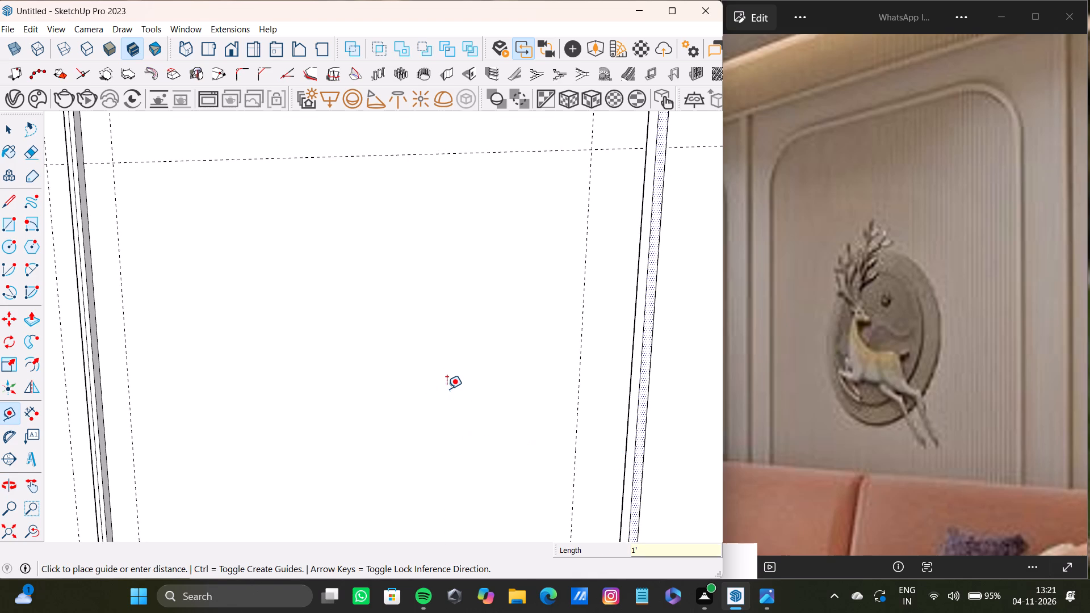
Place a vertical guide 1' inside the left inner edge of the back wall's right-hand frame.
scroll(454, 388, "down", 17)
middle_click_drag(444, 354, 431, 344, "shift")
scroll(448, 333, "up", 7)
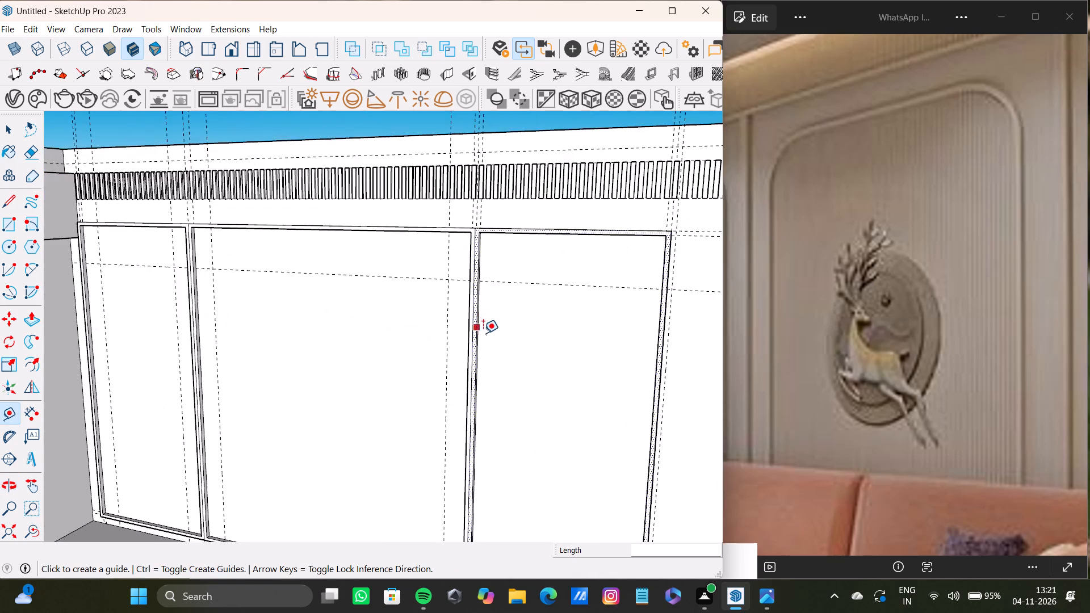
scroll(483, 333, "up", 15)
left_click(471, 353)
scroll(543, 367, "down", 2)
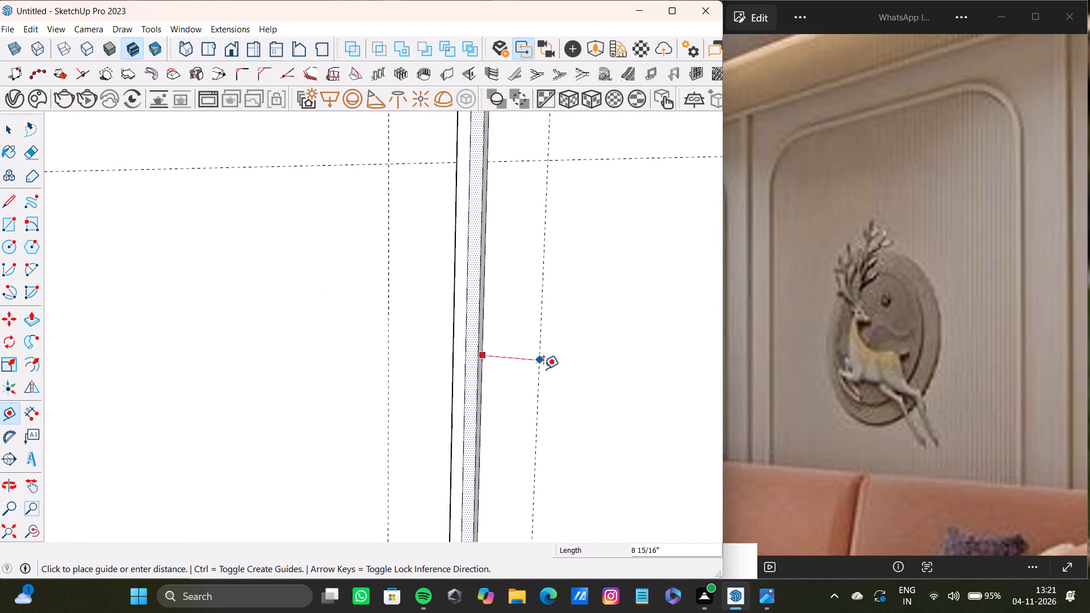
type("1'")
key("Return")
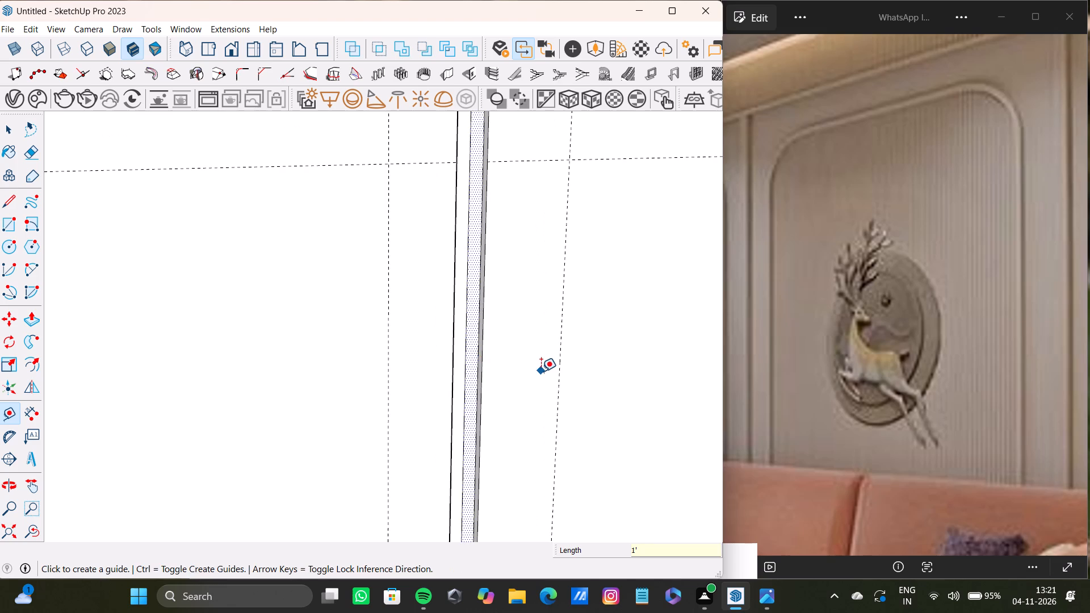
Place a vertical guide 1' inside the right inner edge of the right-hand frame.
scroll(541, 366, "down", 7)
middle_click_drag(542, 363, 355, 313, "shift")
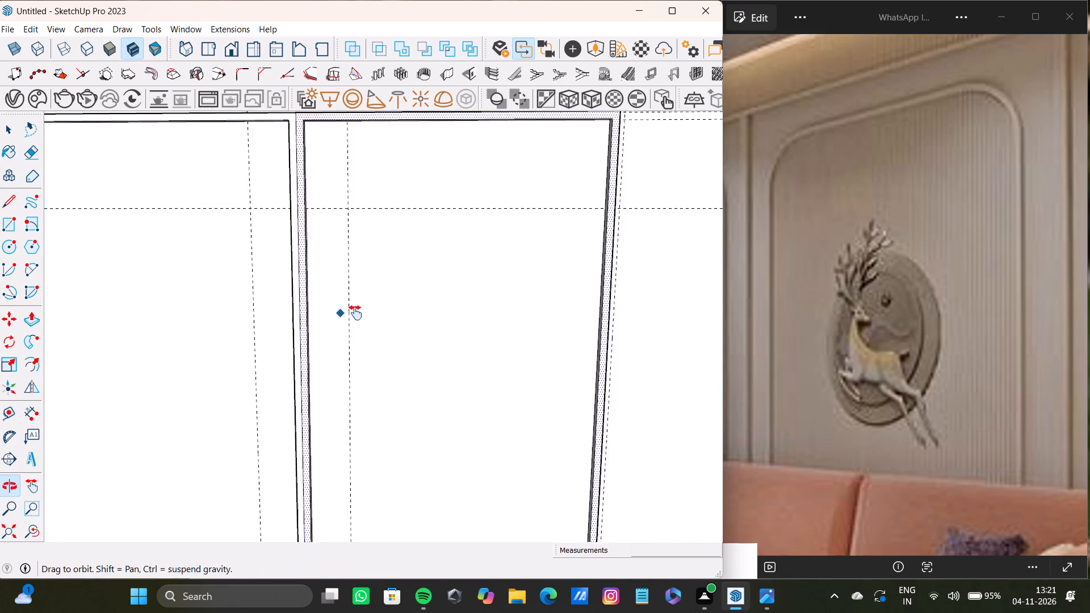
middle_click_drag(355, 313, 435, 326, "shift")
scroll(482, 329, "up", 8)
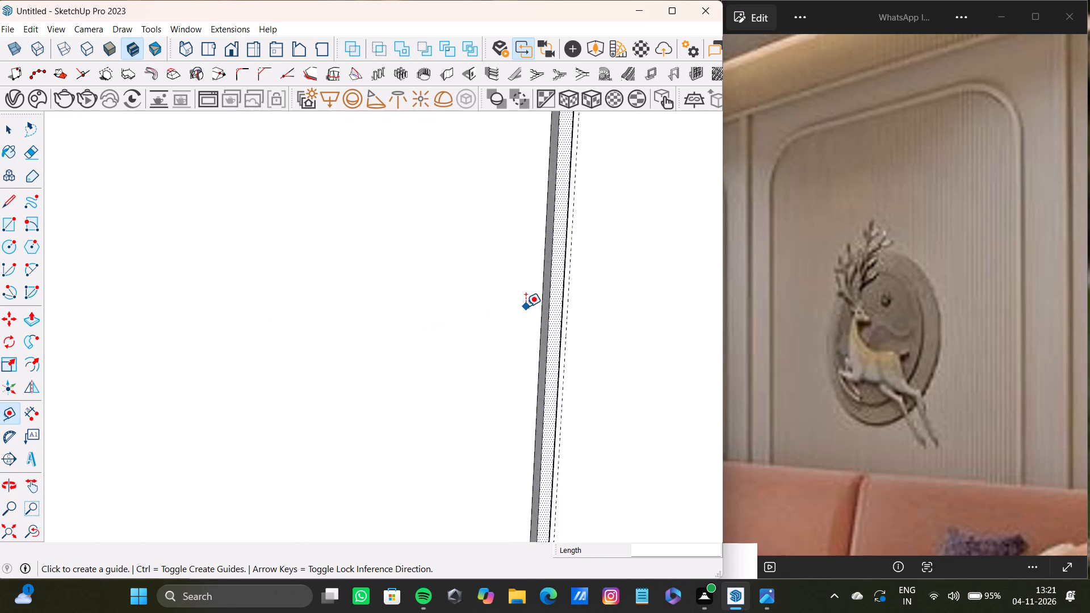
scroll(526, 306, "up", 2)
left_click_drag(545, 325, 537, 324)
type("1'")
key("Return")
scroll(413, 306, "down", 9)
middle_click_drag(407, 268, 346, 359, "shift")
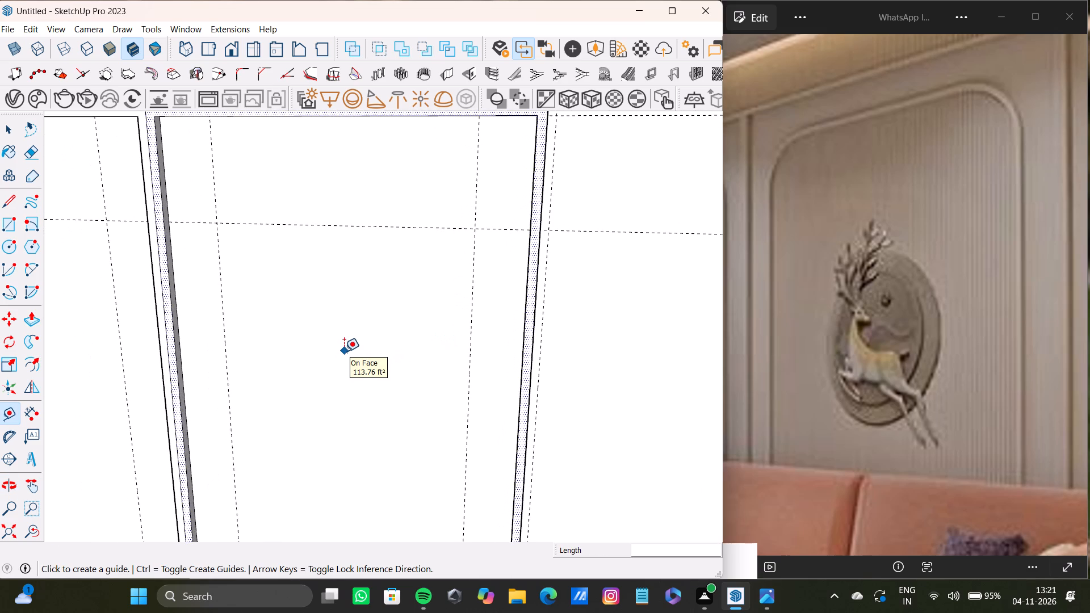
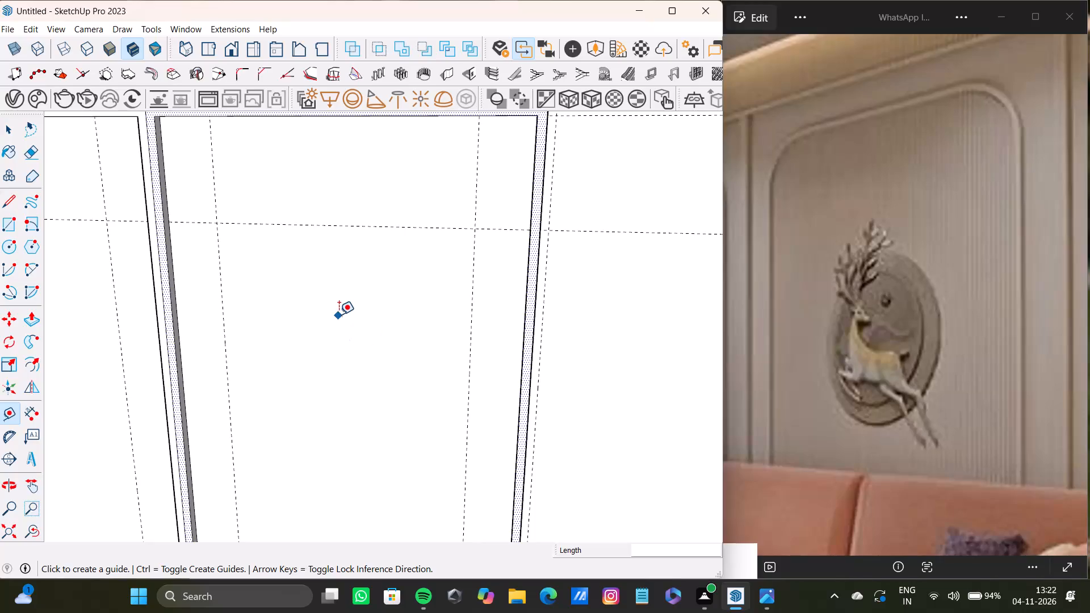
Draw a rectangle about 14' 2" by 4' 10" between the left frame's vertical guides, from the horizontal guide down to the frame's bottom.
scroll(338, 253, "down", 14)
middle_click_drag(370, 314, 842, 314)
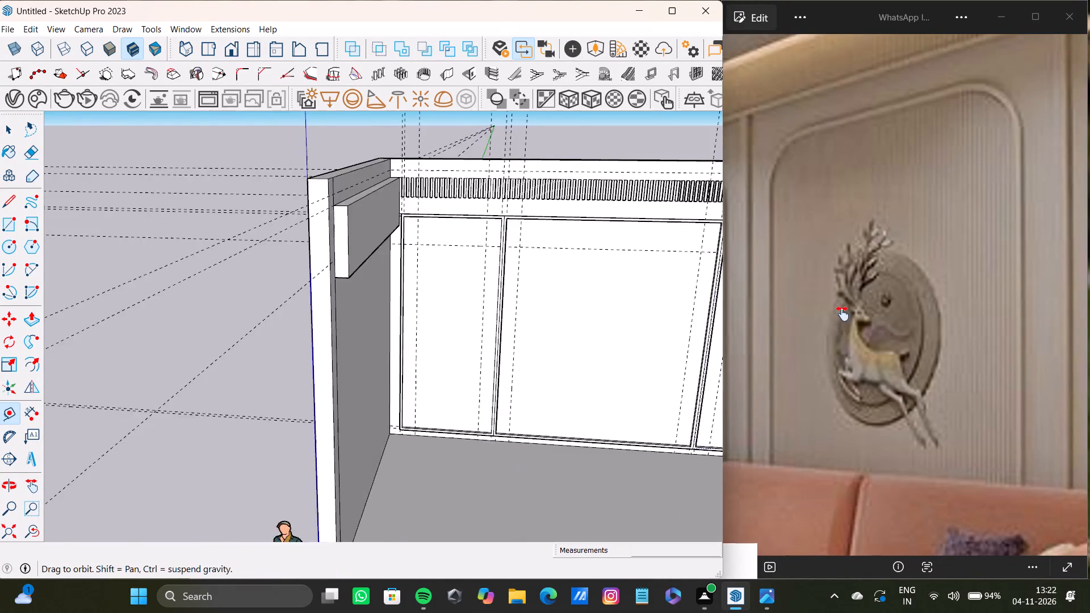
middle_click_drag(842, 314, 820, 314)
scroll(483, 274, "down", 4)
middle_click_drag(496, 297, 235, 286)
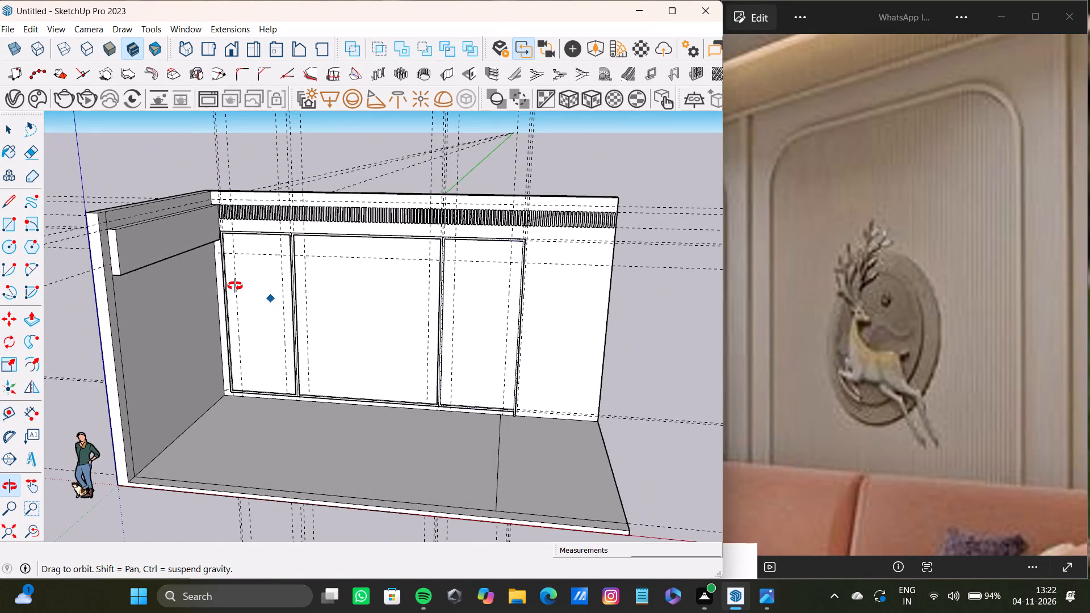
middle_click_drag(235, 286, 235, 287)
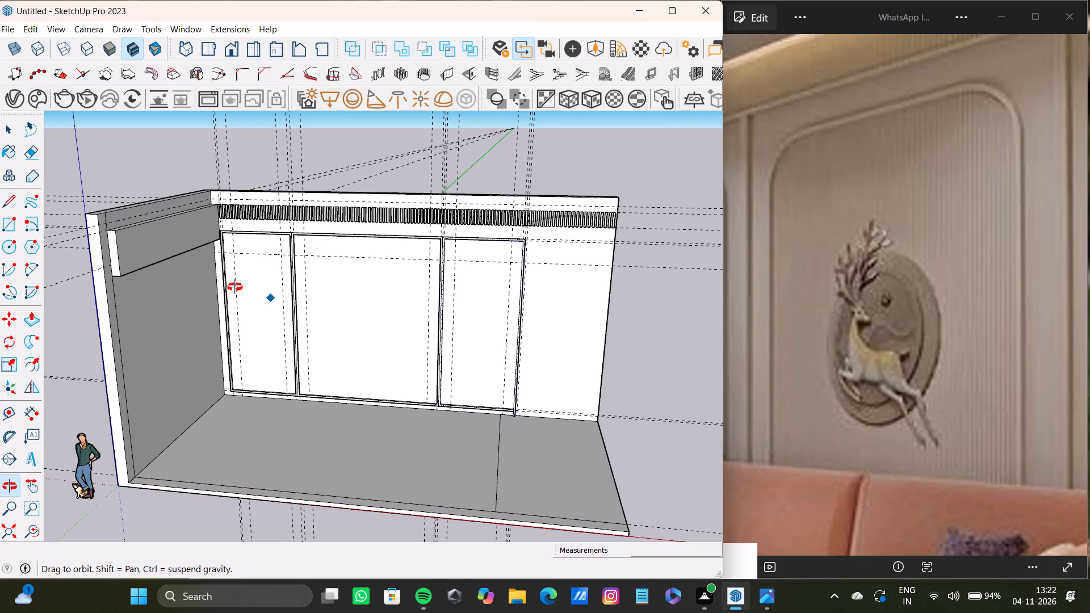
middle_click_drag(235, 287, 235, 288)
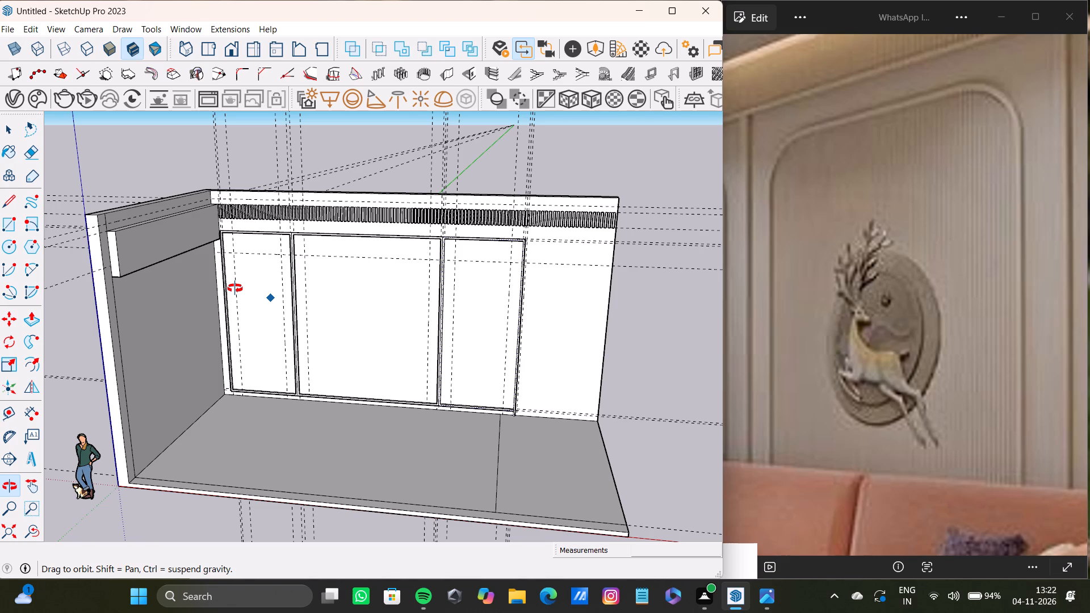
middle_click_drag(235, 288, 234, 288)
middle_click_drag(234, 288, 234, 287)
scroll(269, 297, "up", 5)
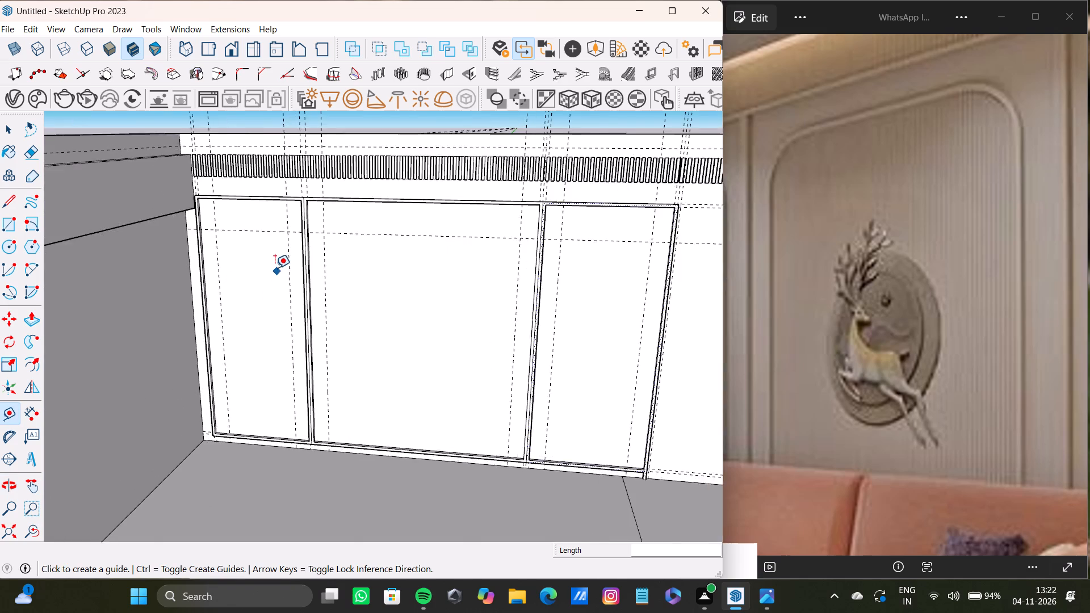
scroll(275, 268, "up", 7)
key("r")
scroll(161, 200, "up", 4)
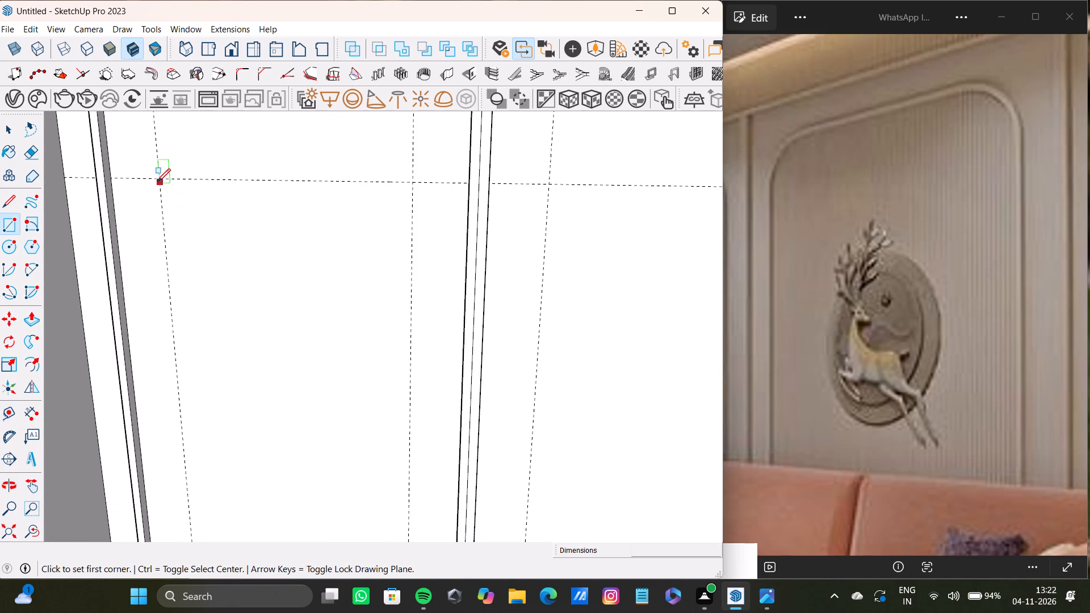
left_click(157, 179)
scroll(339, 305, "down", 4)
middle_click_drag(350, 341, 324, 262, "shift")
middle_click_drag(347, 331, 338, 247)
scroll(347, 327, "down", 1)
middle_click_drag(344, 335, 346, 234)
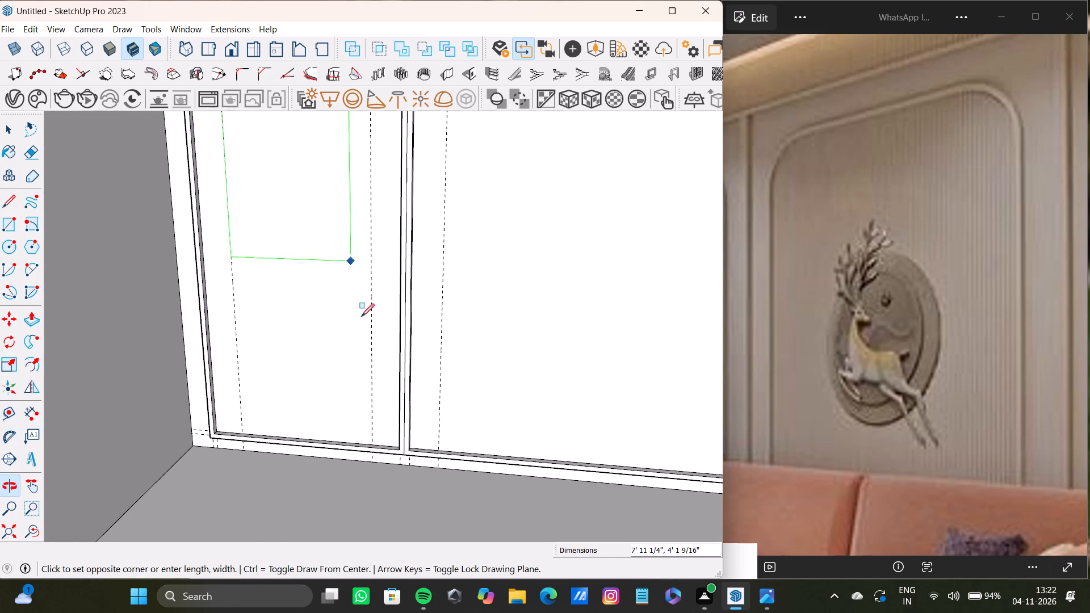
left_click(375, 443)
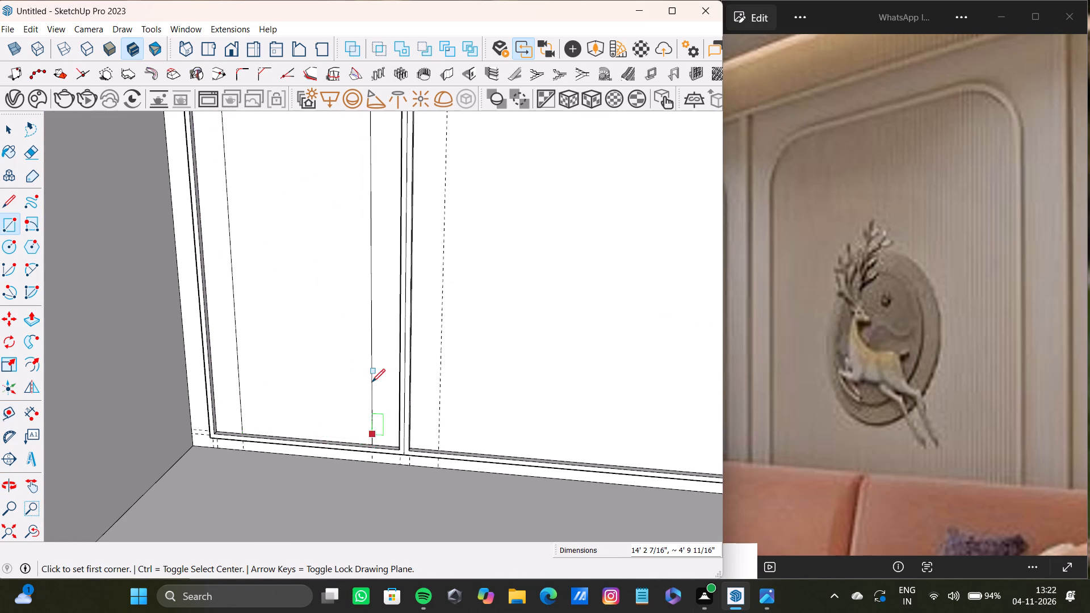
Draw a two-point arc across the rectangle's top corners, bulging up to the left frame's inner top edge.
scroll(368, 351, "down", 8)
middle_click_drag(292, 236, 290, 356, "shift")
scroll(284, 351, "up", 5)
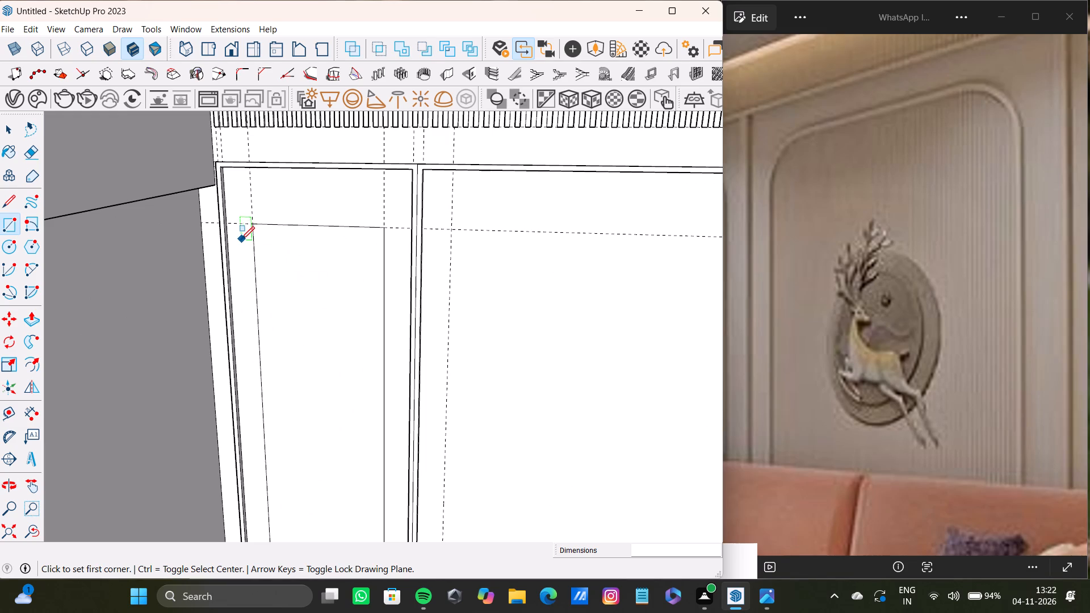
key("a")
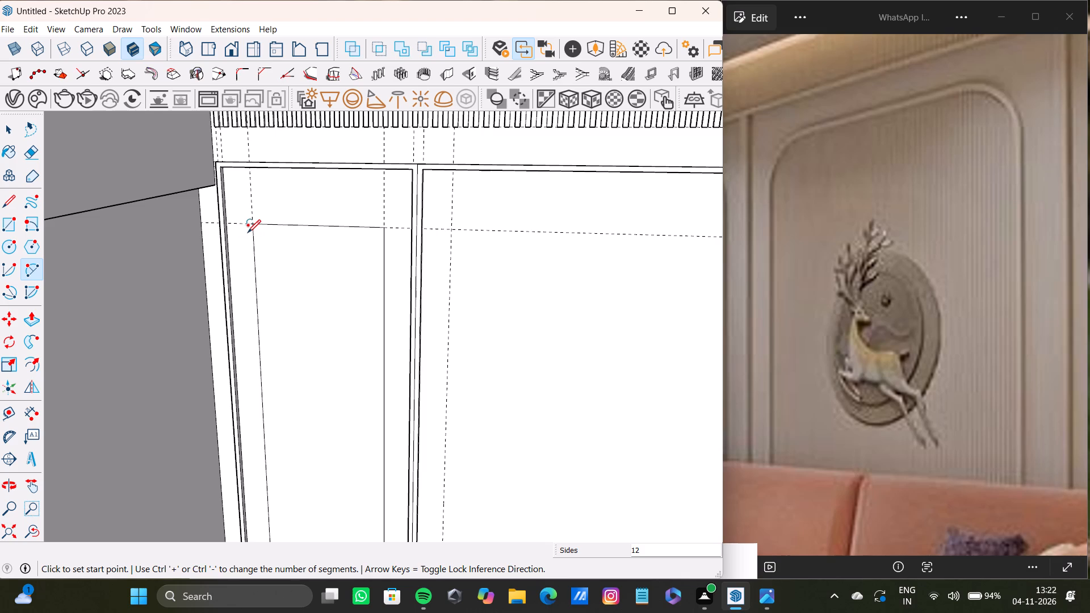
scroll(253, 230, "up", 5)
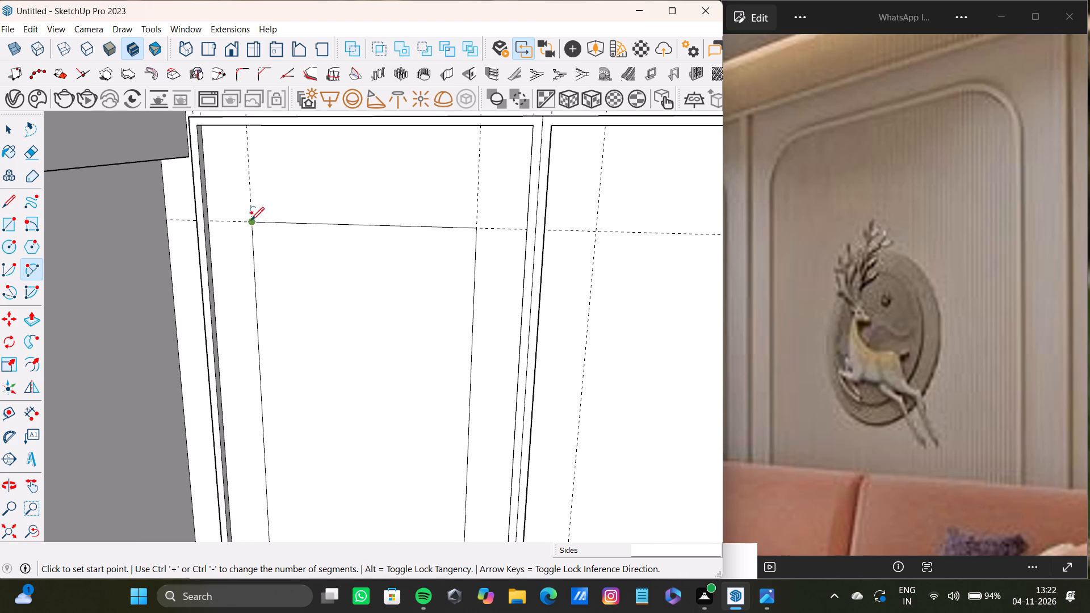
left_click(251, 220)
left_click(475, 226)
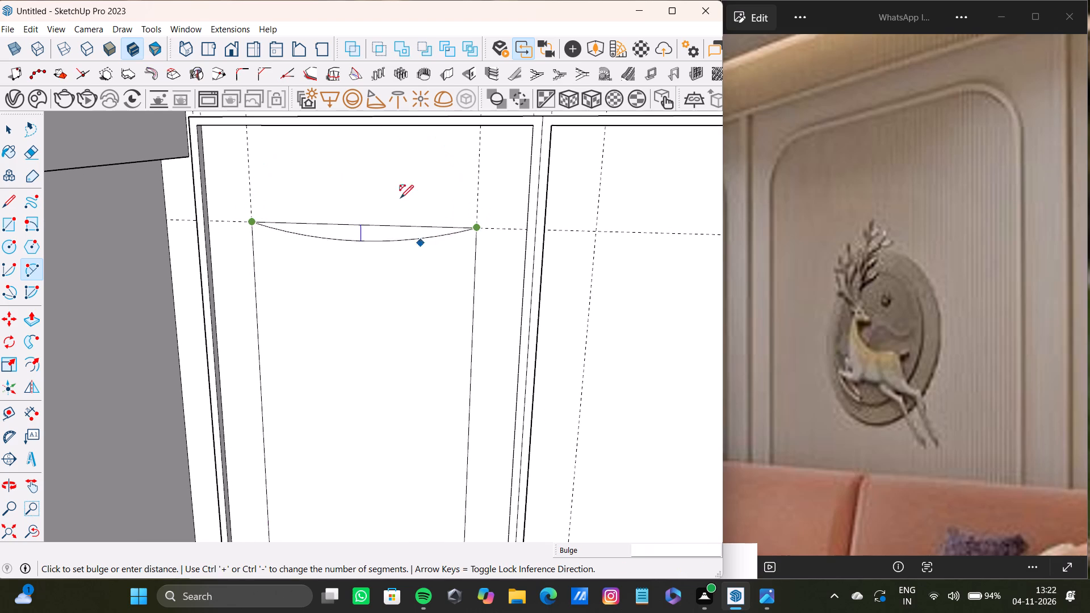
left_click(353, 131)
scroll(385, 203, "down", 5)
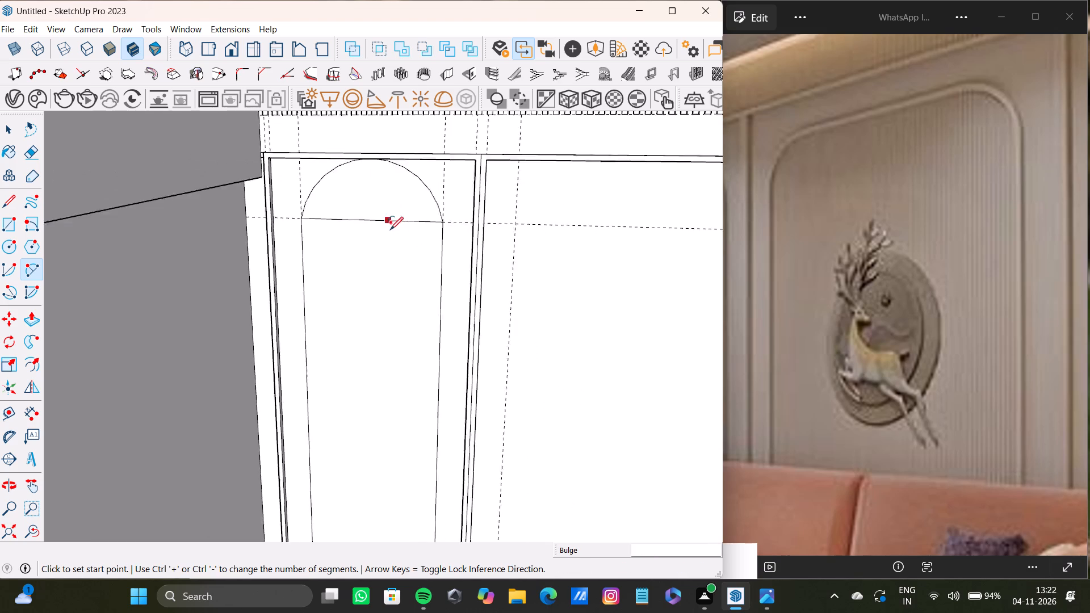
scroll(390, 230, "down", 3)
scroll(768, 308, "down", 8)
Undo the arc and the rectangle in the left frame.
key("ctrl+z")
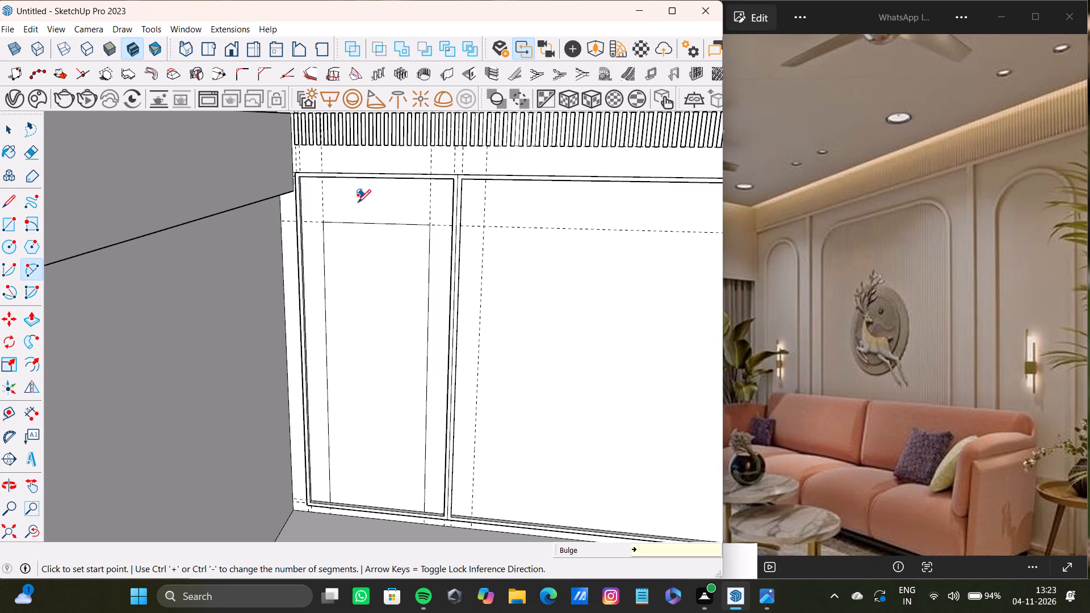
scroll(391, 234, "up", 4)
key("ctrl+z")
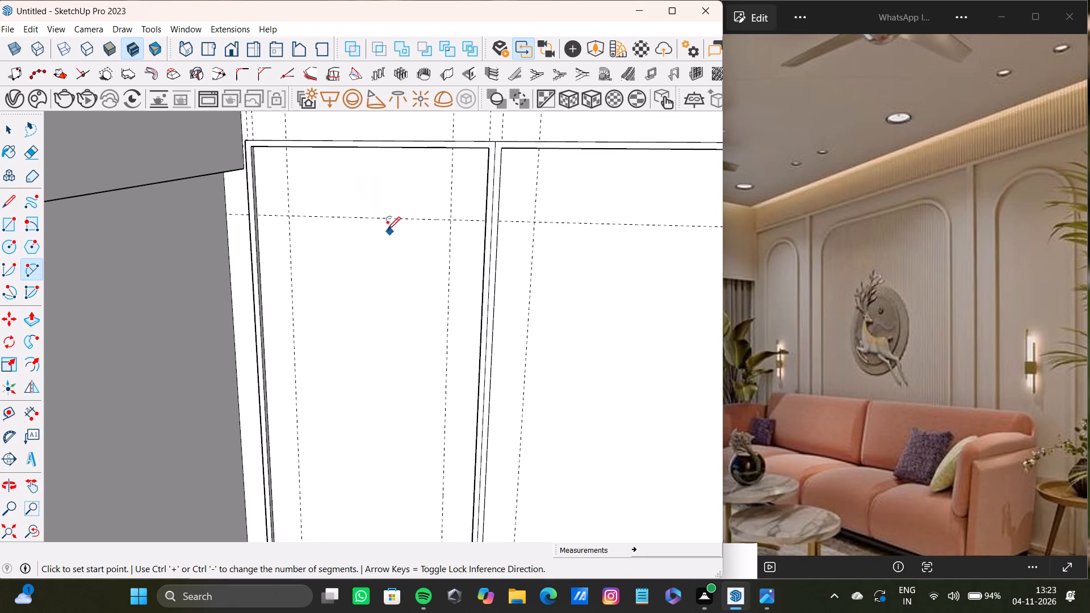
Place a horizontal guide about 3' 4" below the inner top edge of the back wall's left frame.
key("t")
scroll(380, 165, "up", 4)
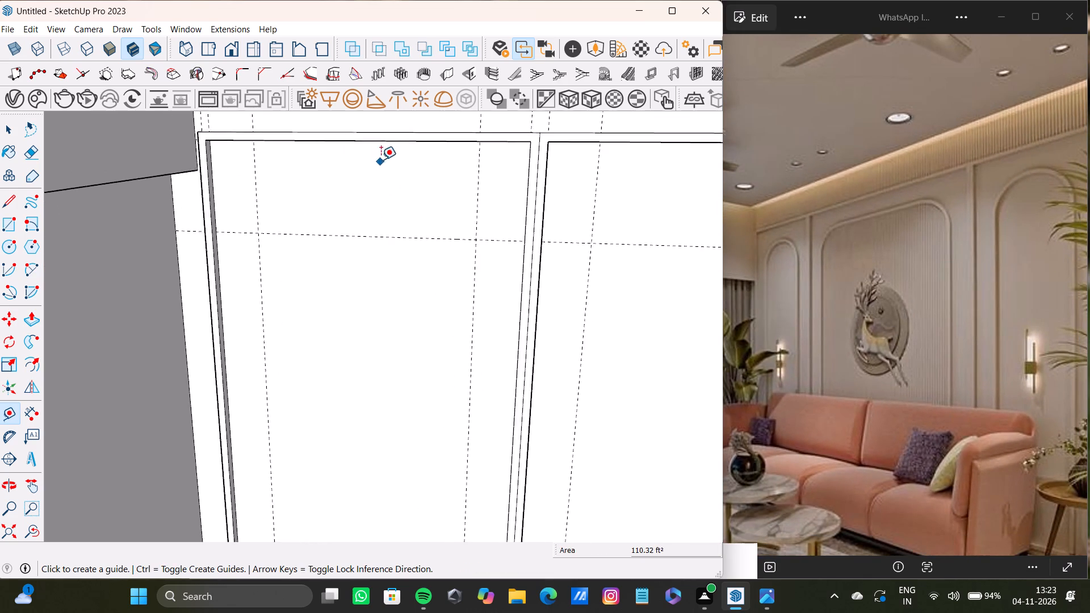
scroll(381, 159, "up", 3)
middle_click_drag(388, 167, 451, 320)
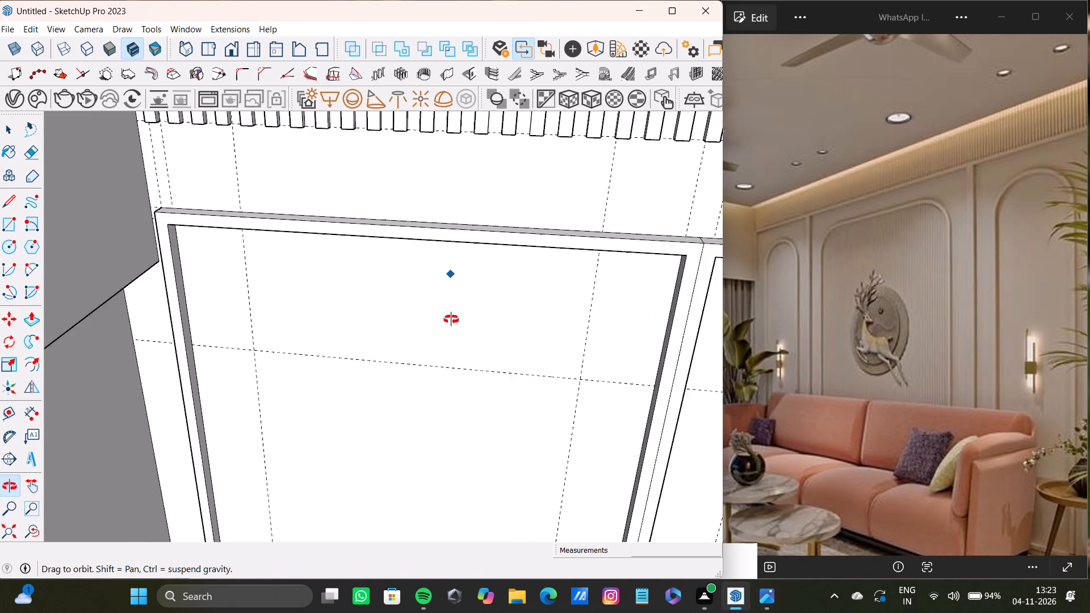
middle_click_drag(451, 320, 341, 187)
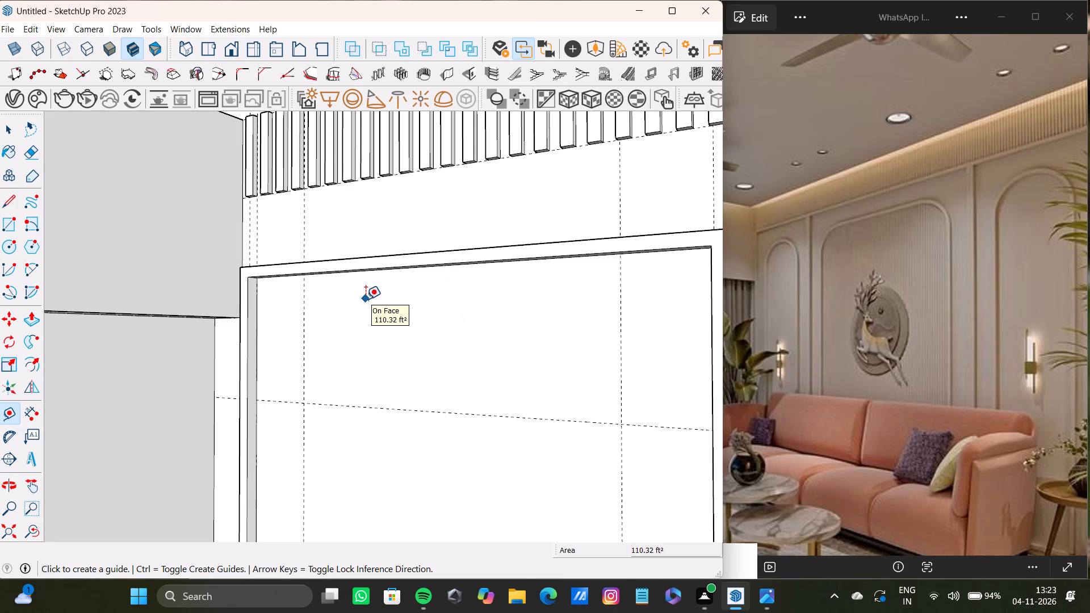
scroll(344, 289, "up", 7)
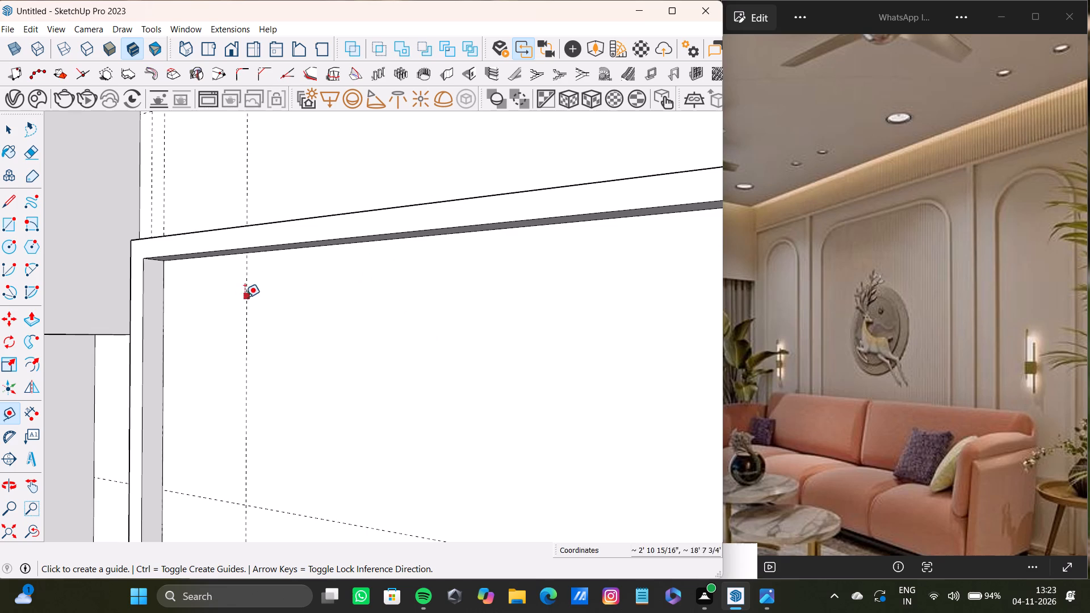
middle_click_drag(299, 284, 278, 216)
scroll(284, 230, "up", 8)
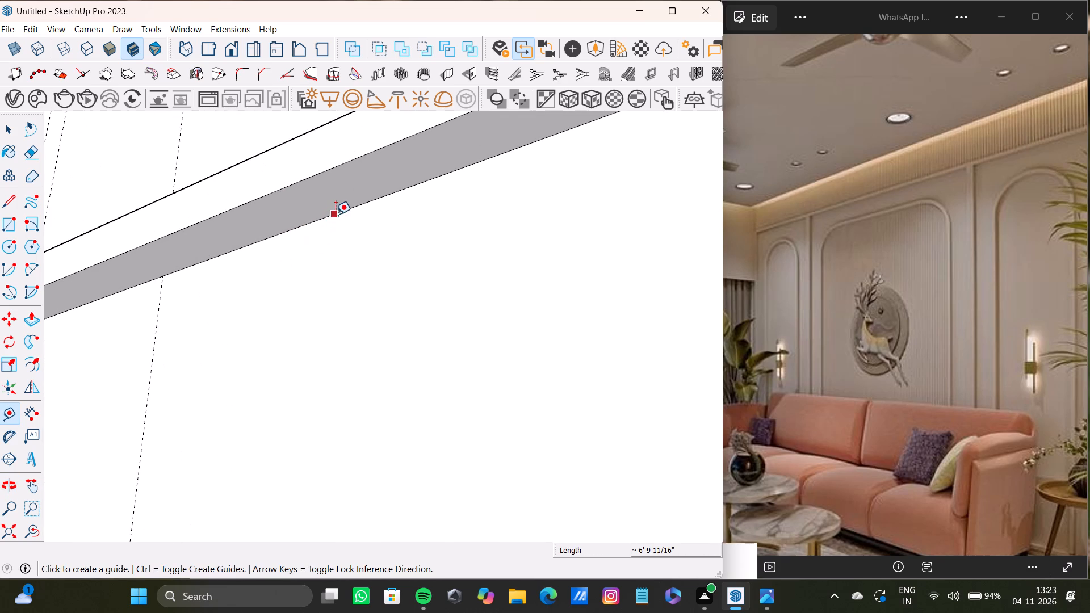
left_click(336, 215)
scroll(355, 279, "down", 12)
middle_click_drag(379, 314, 476, 301, "shift")
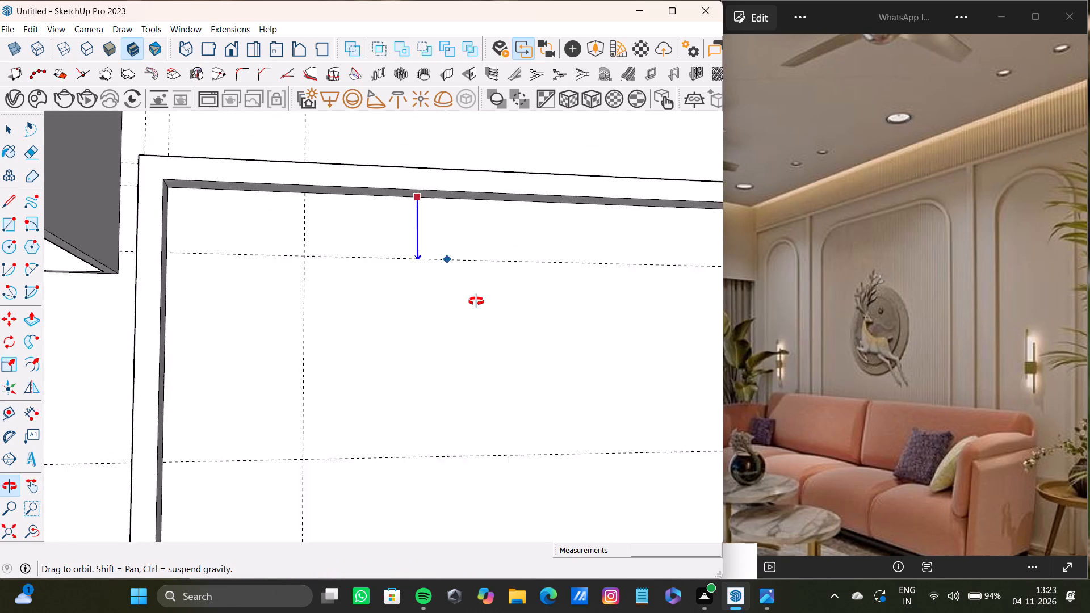
middle_click_drag(476, 301, 195, 255, "shift")
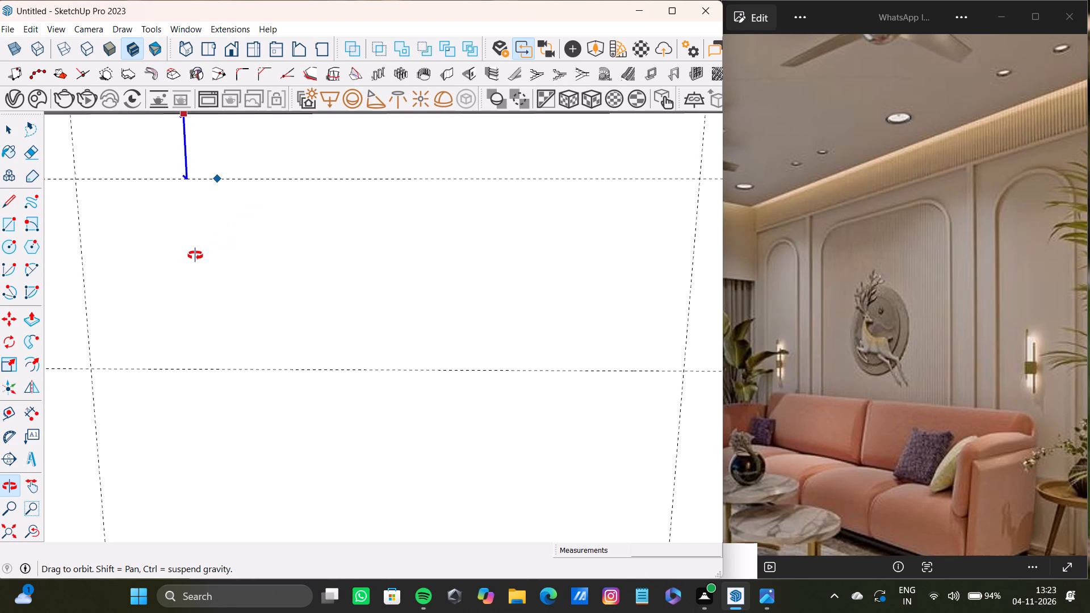
middle_click_drag(195, 255, 191, 183, "shift")
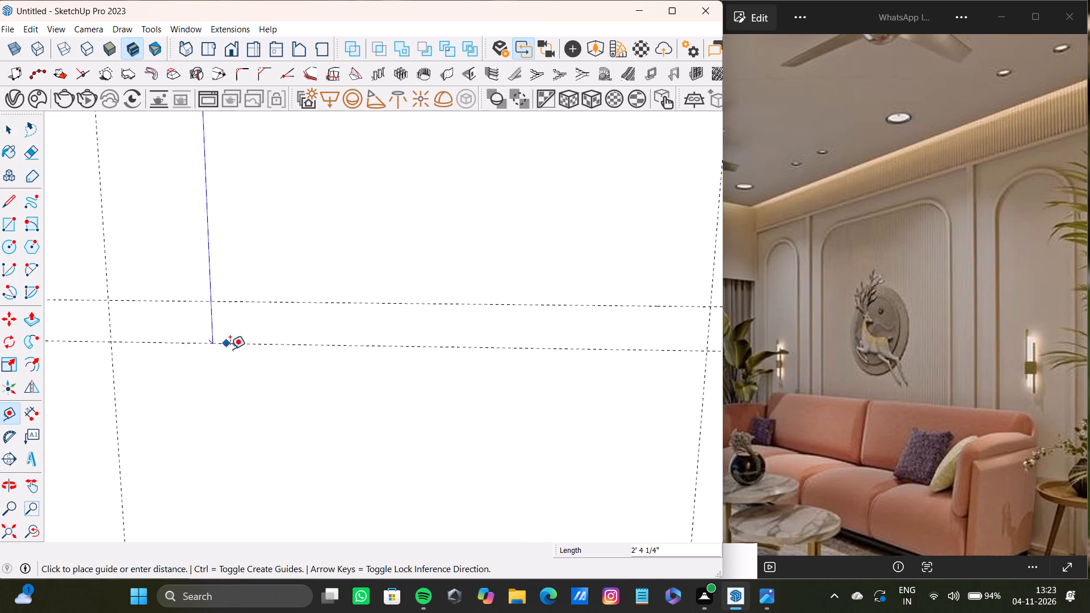
scroll(230, 350, "down", 12)
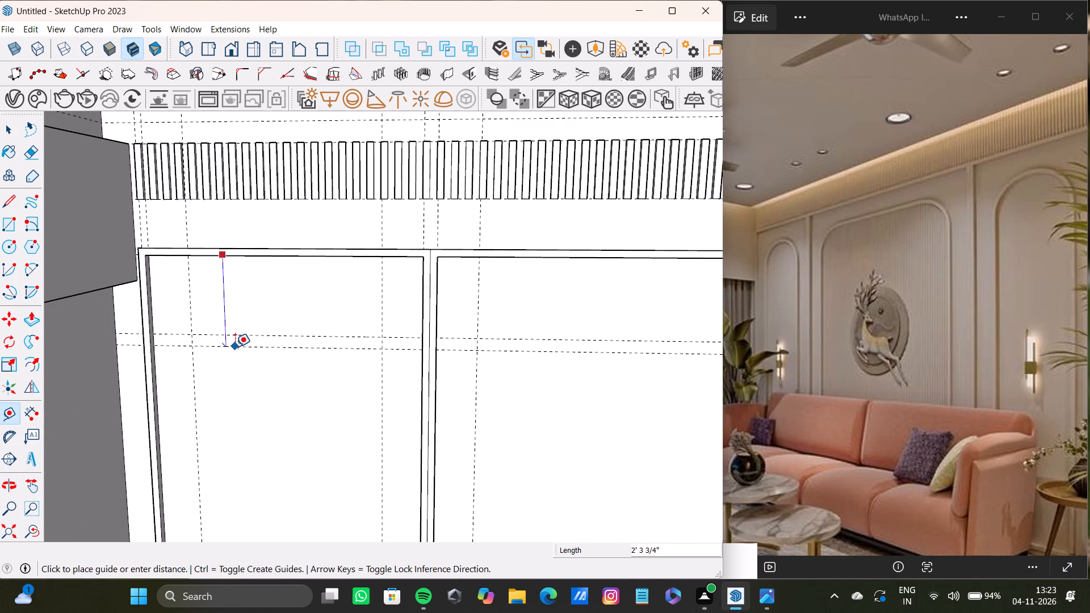
scroll(274, 376, "up", 4)
middle_click_drag(280, 370, 237, 243, "shift")
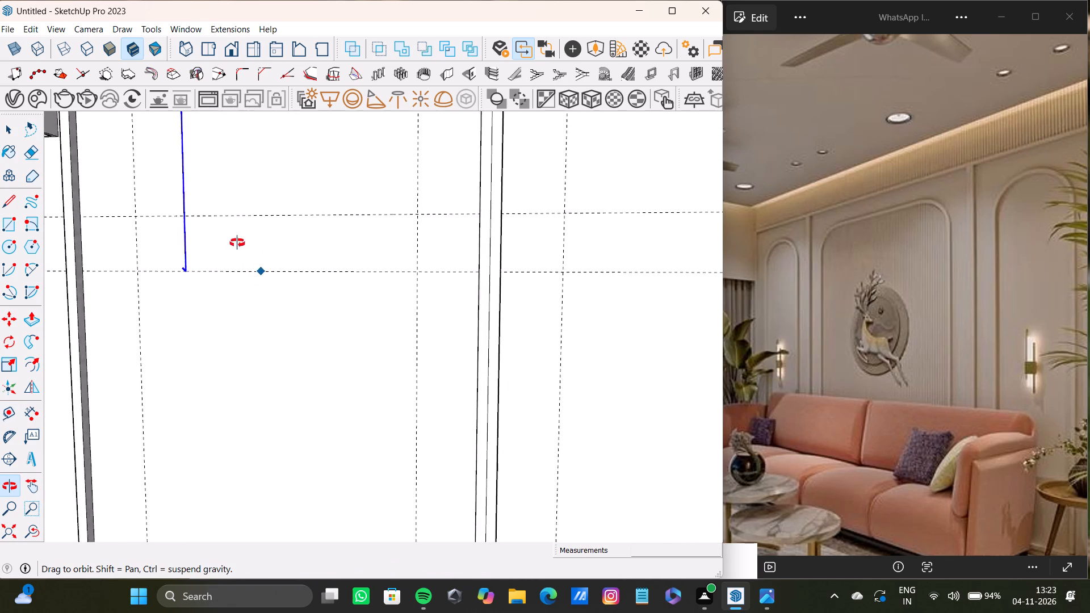
middle_click_drag(237, 243, 202, 261, "shift")
left_click(249, 293)
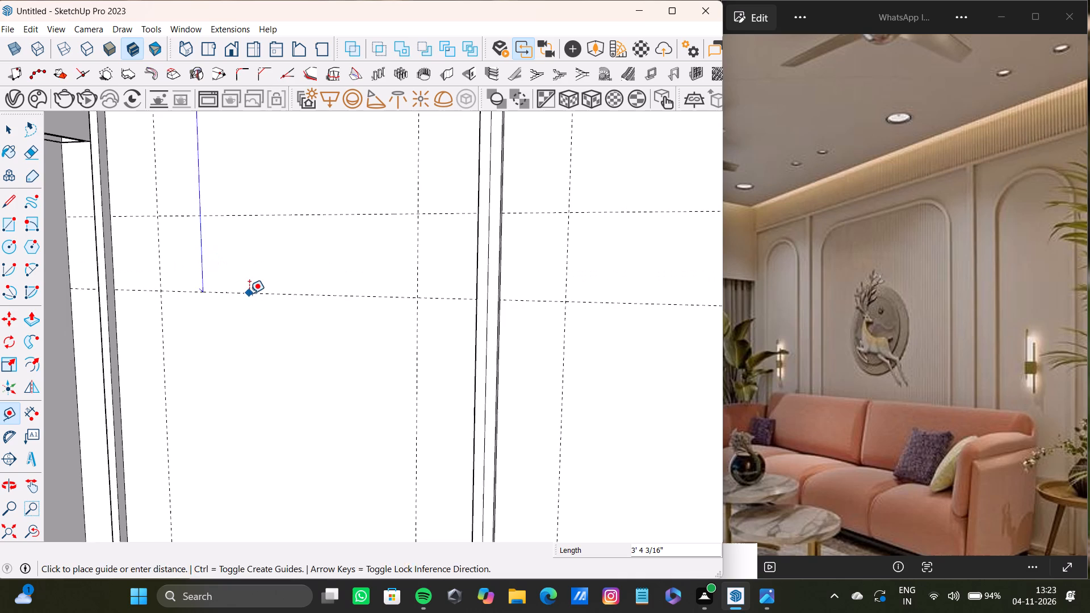
Draw a rectangle about 4' 10" wide between the left frame's vertical guides, from the lower horizontal guide to just above the frame's bottom edge.
scroll(287, 314, "down", 17)
middle_click_drag(302, 311, 315, 311, "shift")
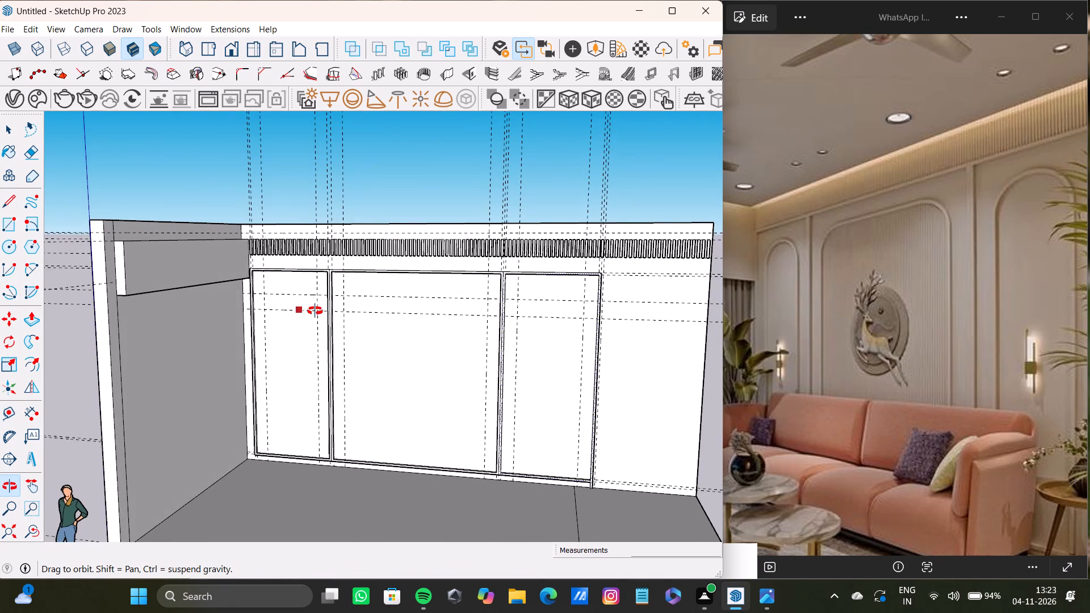
middle_click_drag(315, 311, 315, 312, "shift")
key("r")
scroll(305, 335, "up", 11)
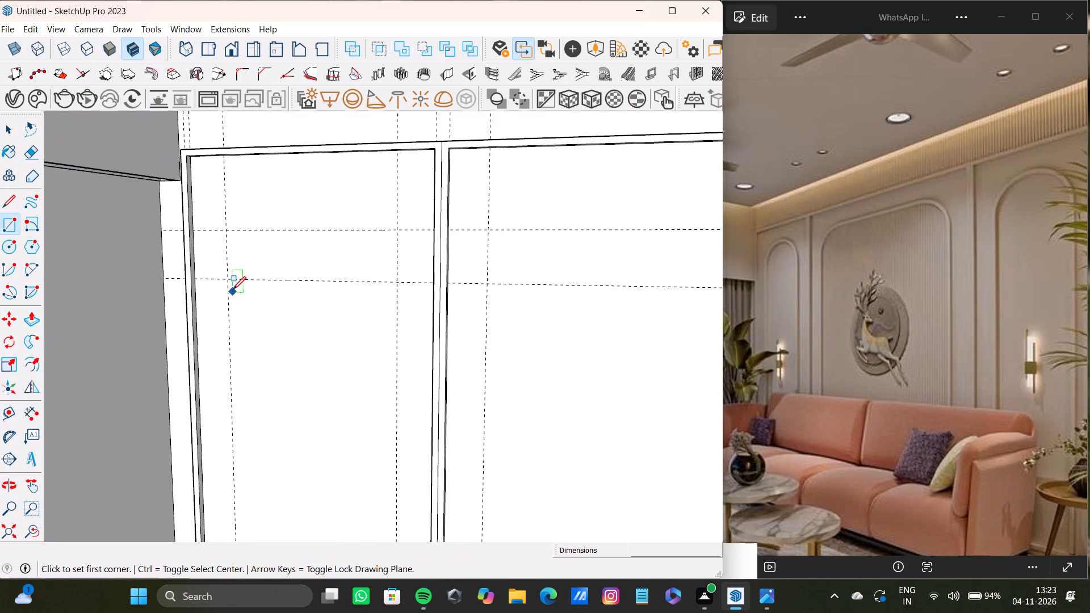
left_click(224, 284)
key("space")
key("r")
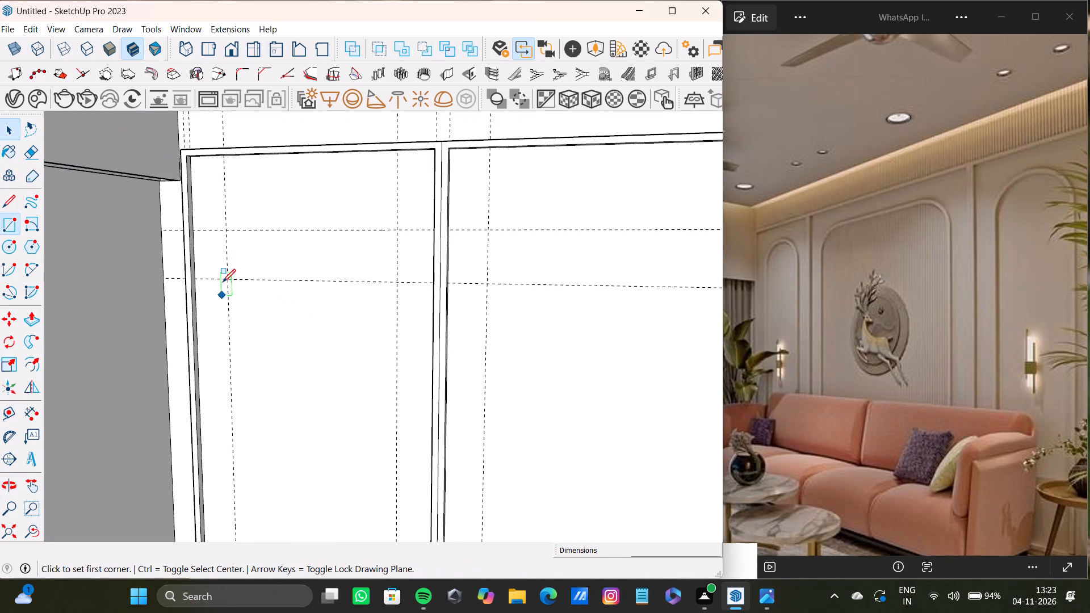
left_click(229, 276)
scroll(359, 392, "down", 4)
middle_click_drag(391, 404, 376, 335, "shift")
scroll(372, 318, "down", 3)
middle_click_drag(367, 373, 369, 321)
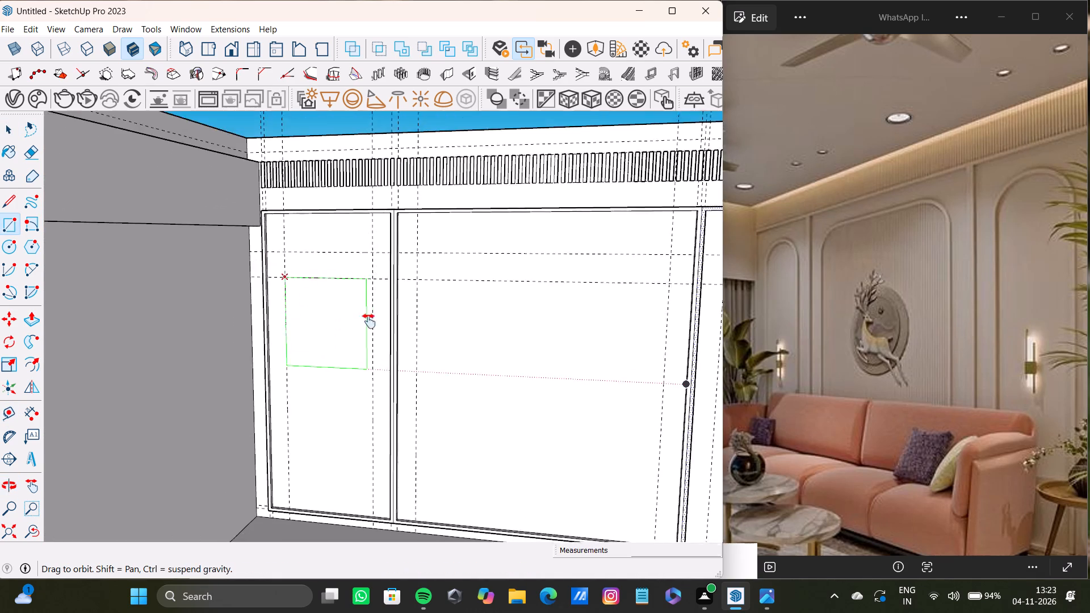
middle_click_drag(369, 321, 360, 267)
scroll(368, 321, "up", 3)
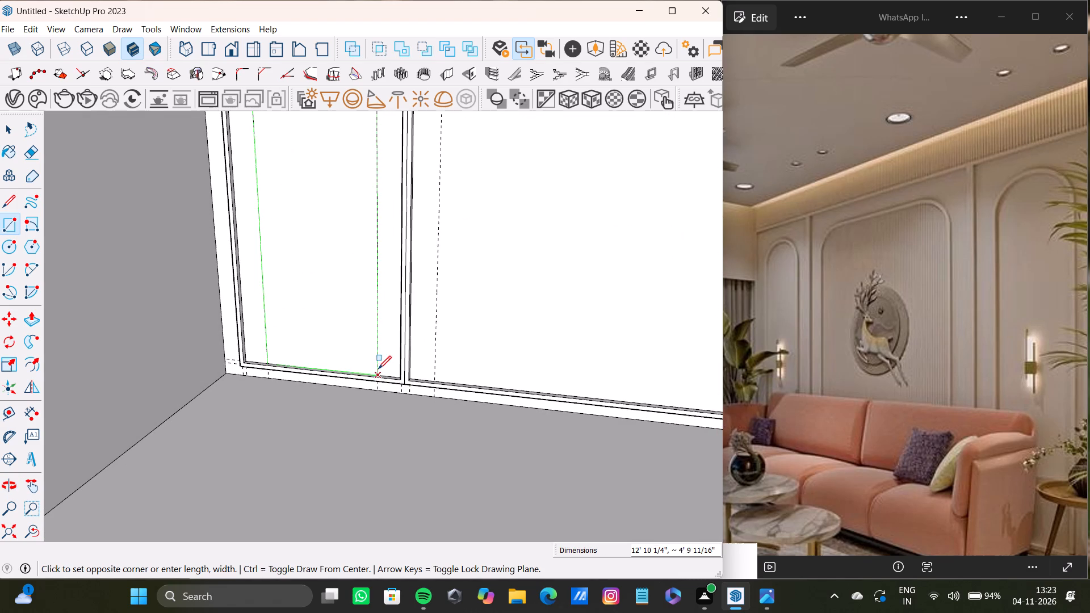
left_click(376, 364)
scroll(337, 280, "down", 5)
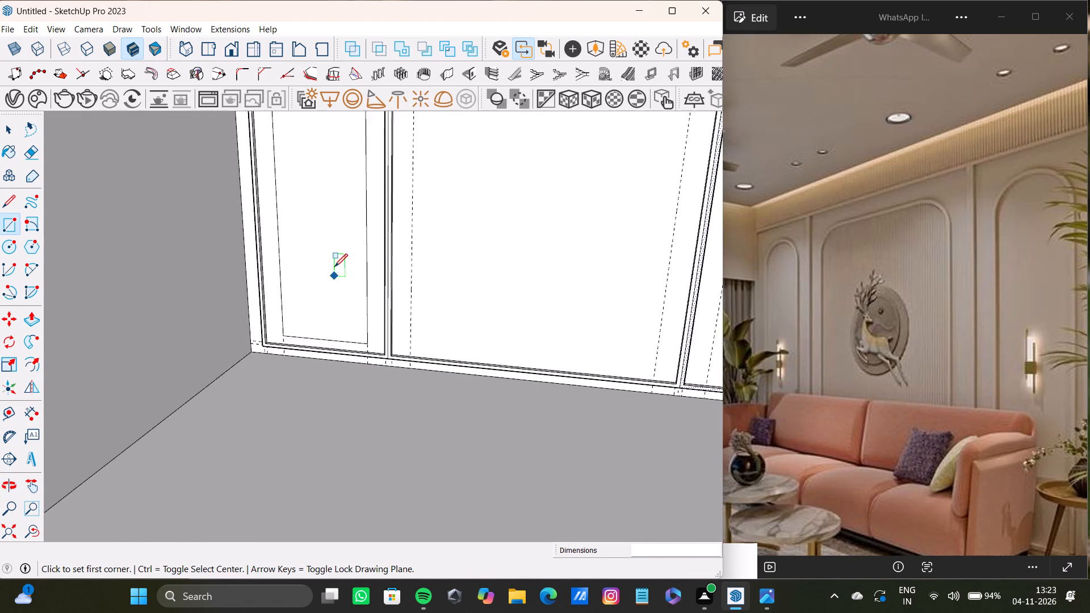
scroll(334, 267, "down", 3)
middle_click_drag(334, 262, 317, 304, "shift")
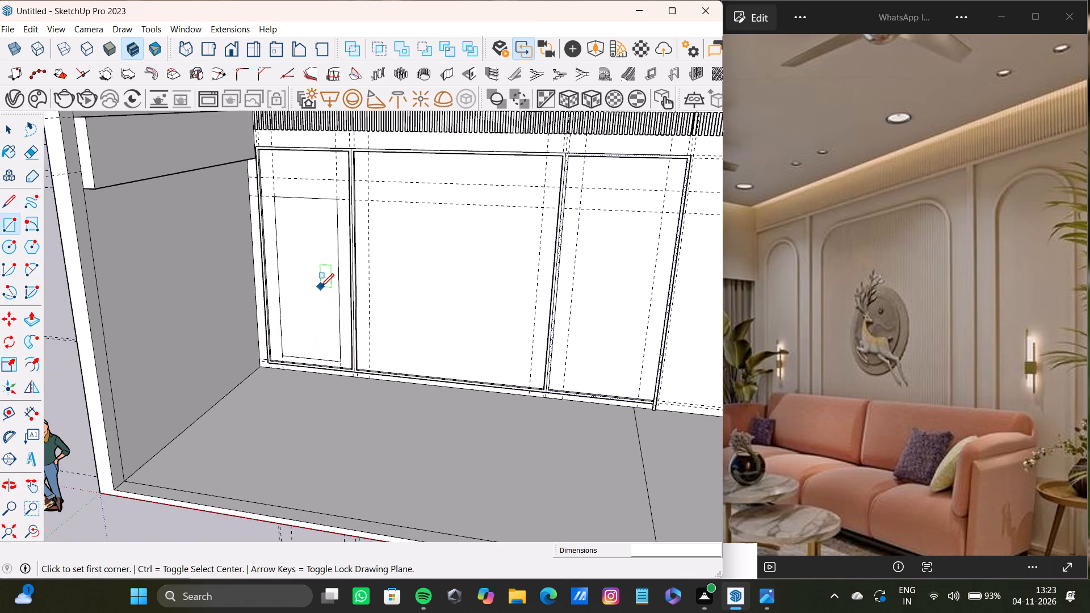
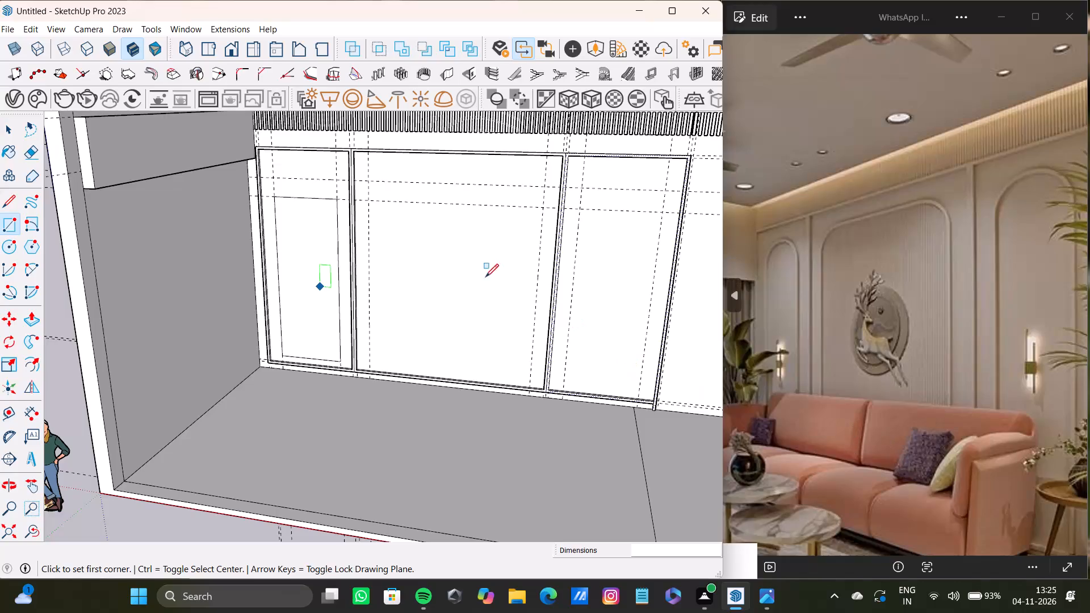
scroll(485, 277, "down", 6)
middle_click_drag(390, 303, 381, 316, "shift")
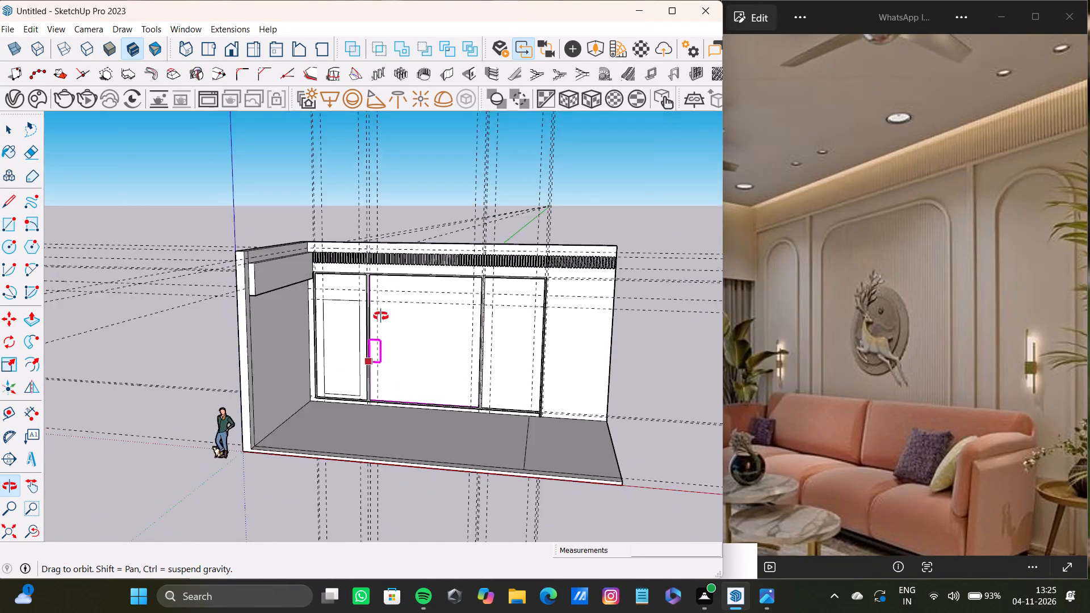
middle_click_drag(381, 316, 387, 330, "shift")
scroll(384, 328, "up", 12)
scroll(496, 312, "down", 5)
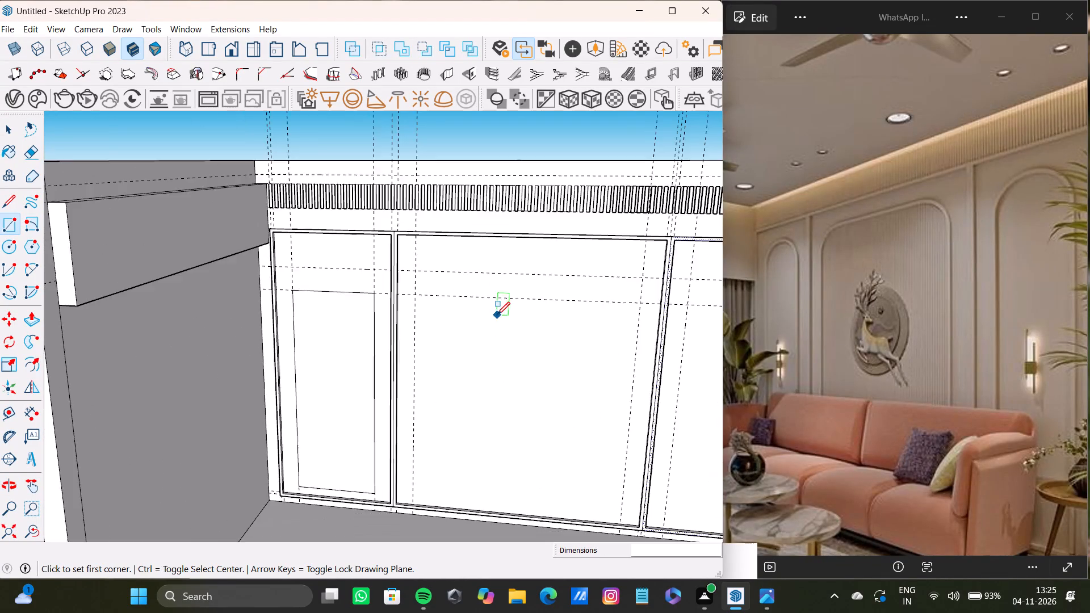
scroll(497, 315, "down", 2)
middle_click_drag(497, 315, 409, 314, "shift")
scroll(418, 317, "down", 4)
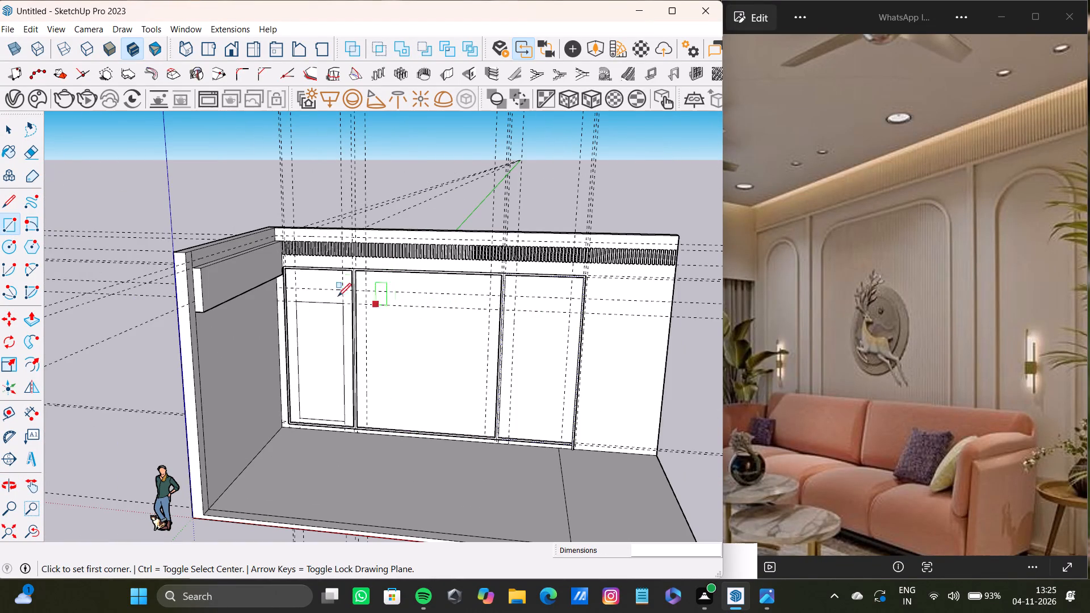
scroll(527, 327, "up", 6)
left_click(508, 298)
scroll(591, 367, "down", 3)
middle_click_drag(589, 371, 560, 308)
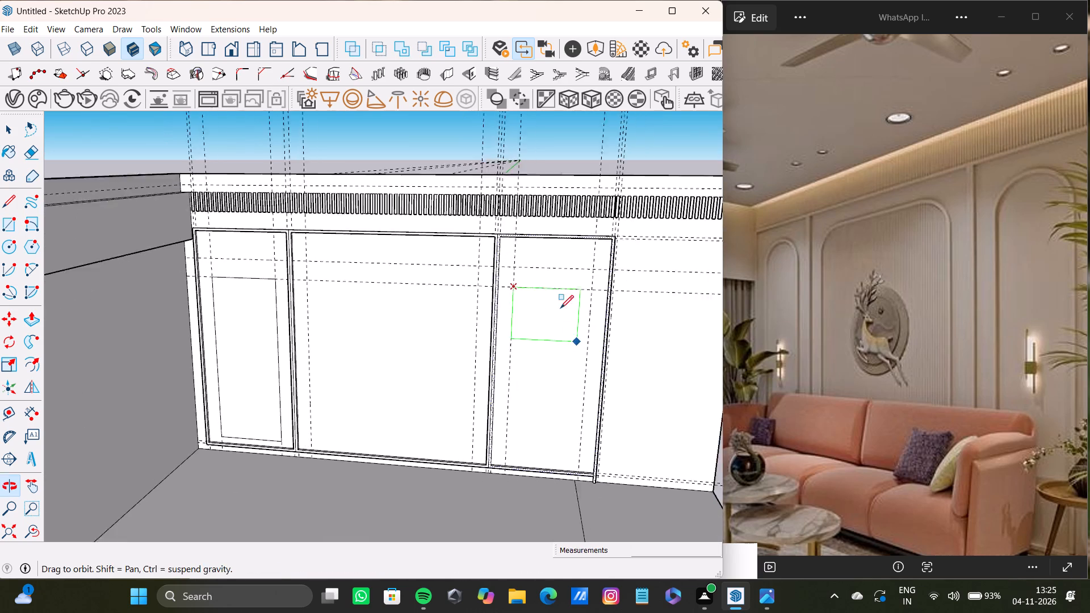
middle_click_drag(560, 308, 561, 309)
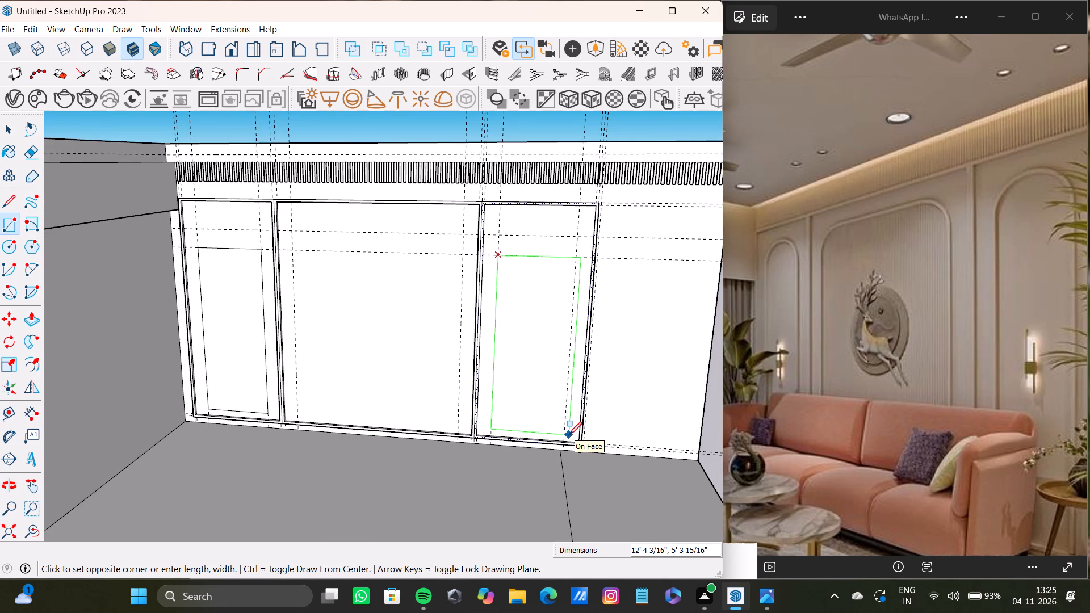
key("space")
Place a horizontal guide offset from the left frame's inner bottom edge, level with the bottom edge of the rectangle inside that frame.
key("t")
scroll(266, 405, "up", 11)
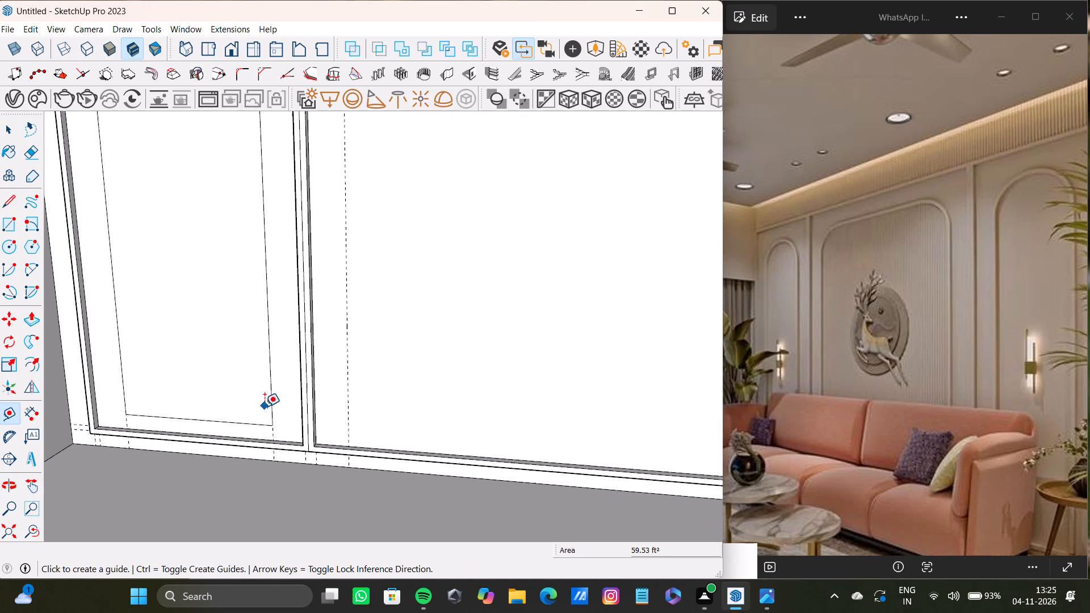
scroll(265, 406, "up", 2)
middle_click_drag(264, 424, 281, 379)
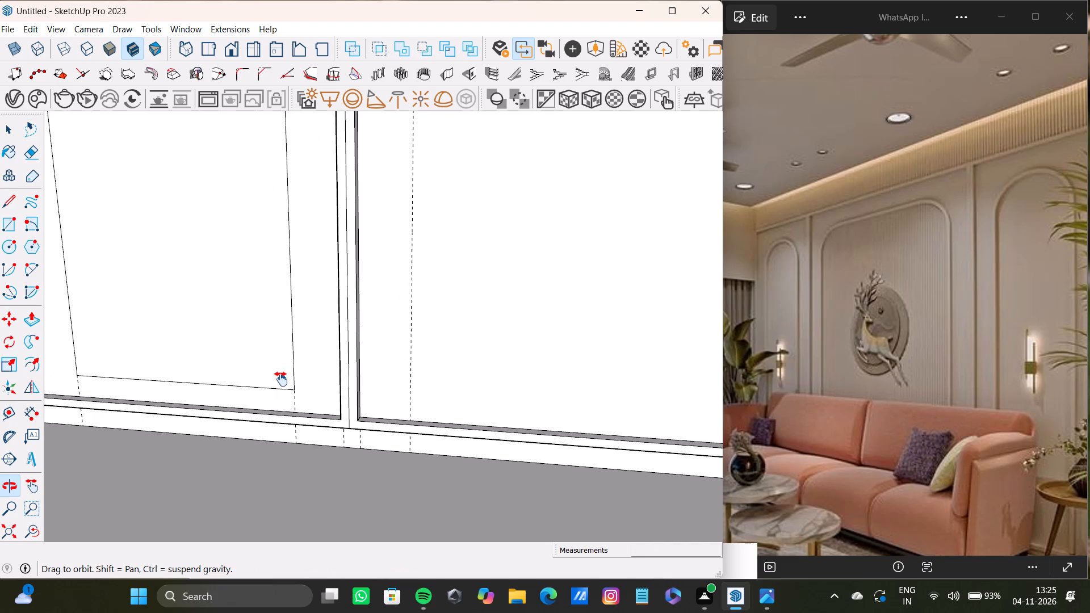
middle_click_drag(281, 379, 276, 340)
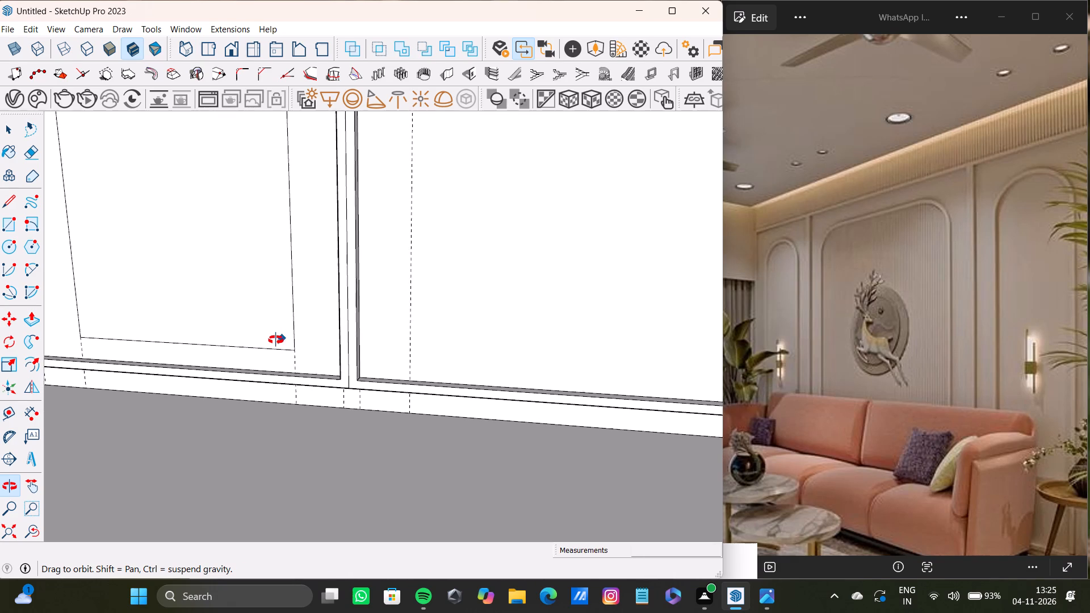
middle_click_drag(276, 340, 259, 345)
scroll(258, 370, "up", 10)
left_click(274, 363)
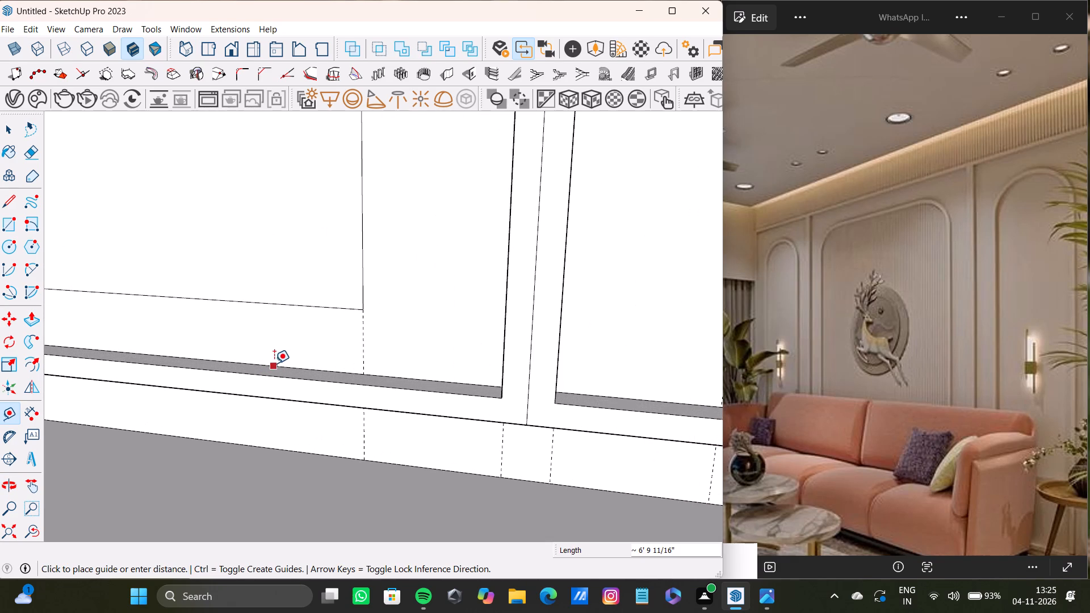
left_click(282, 302)
scroll(307, 324, "down", 14)
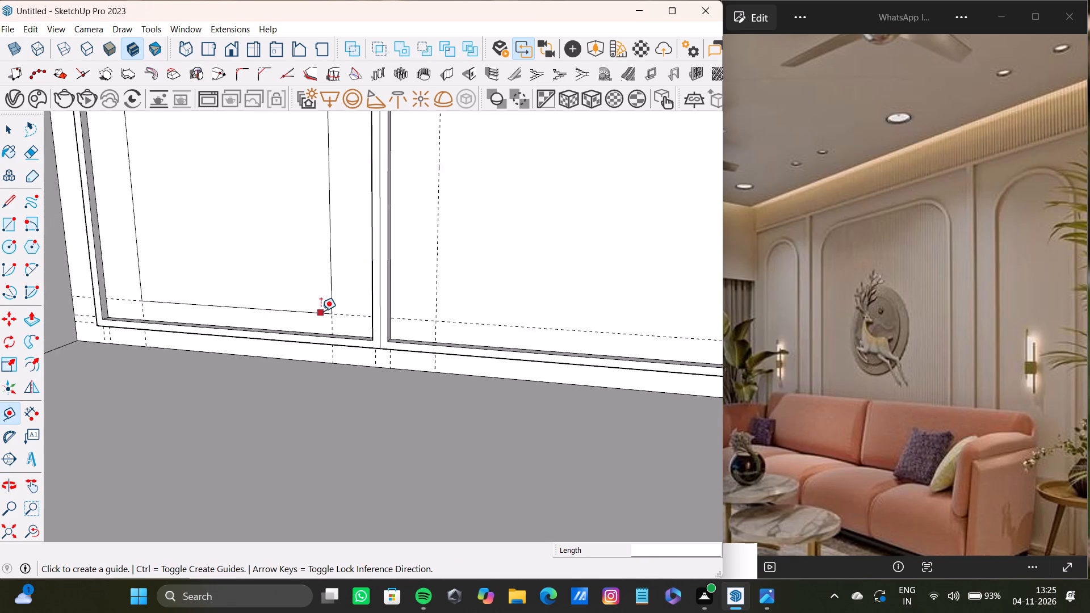
scroll(321, 311, "down", 2)
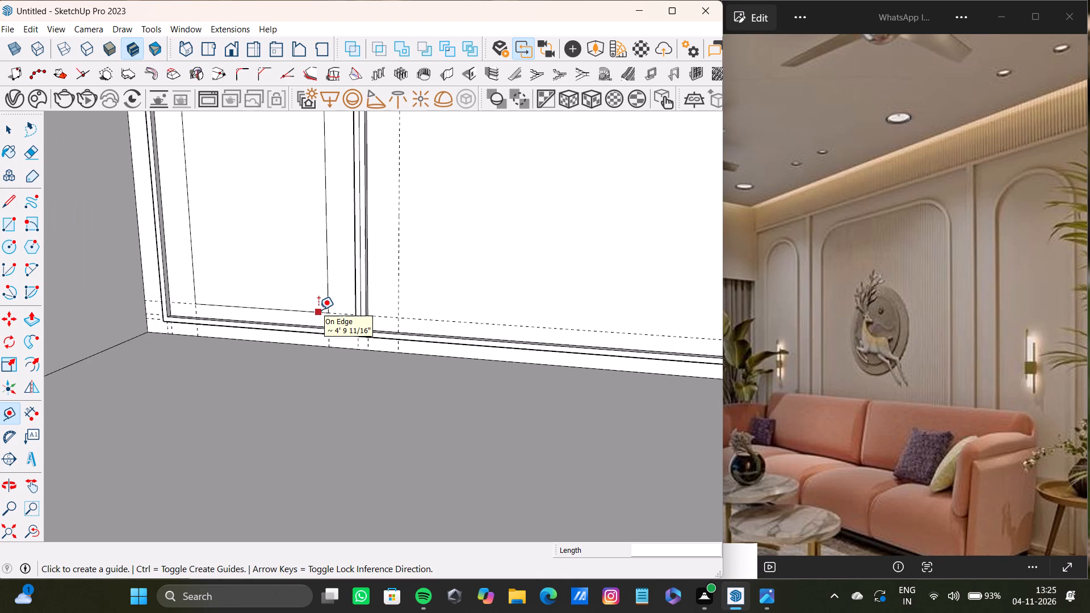
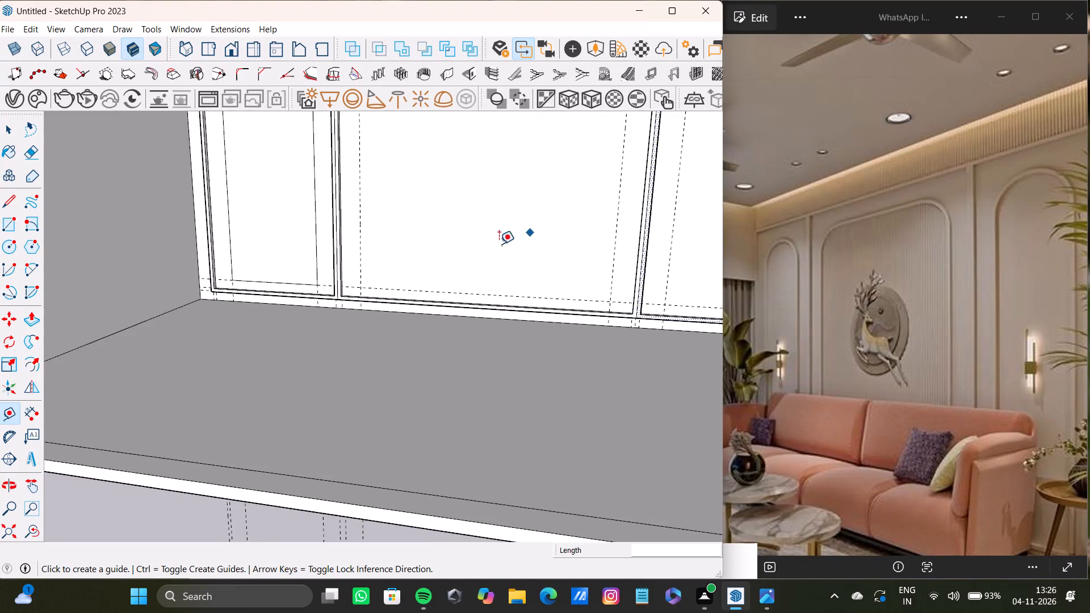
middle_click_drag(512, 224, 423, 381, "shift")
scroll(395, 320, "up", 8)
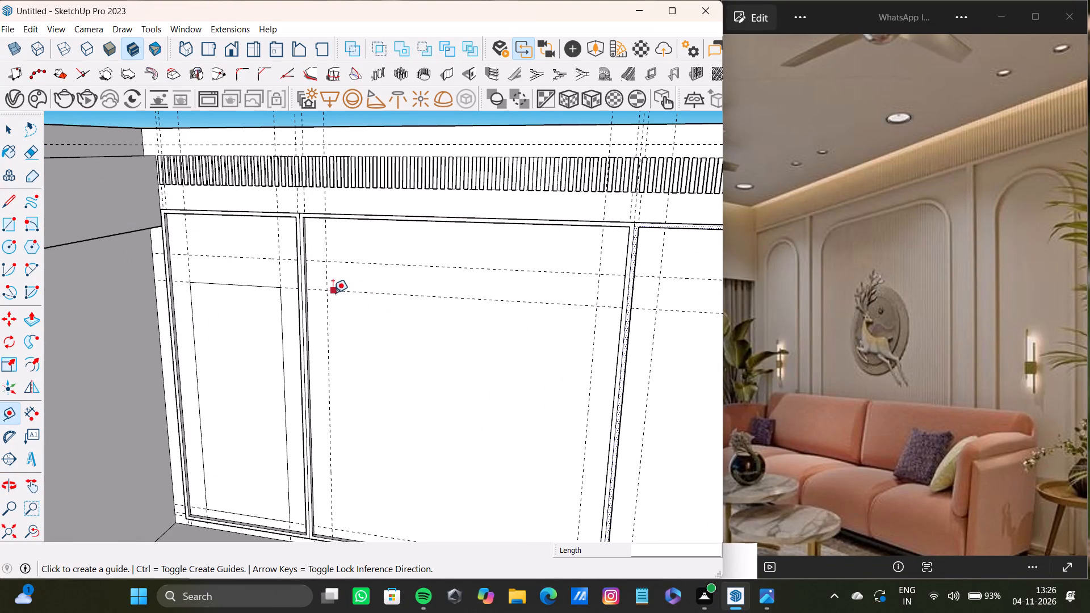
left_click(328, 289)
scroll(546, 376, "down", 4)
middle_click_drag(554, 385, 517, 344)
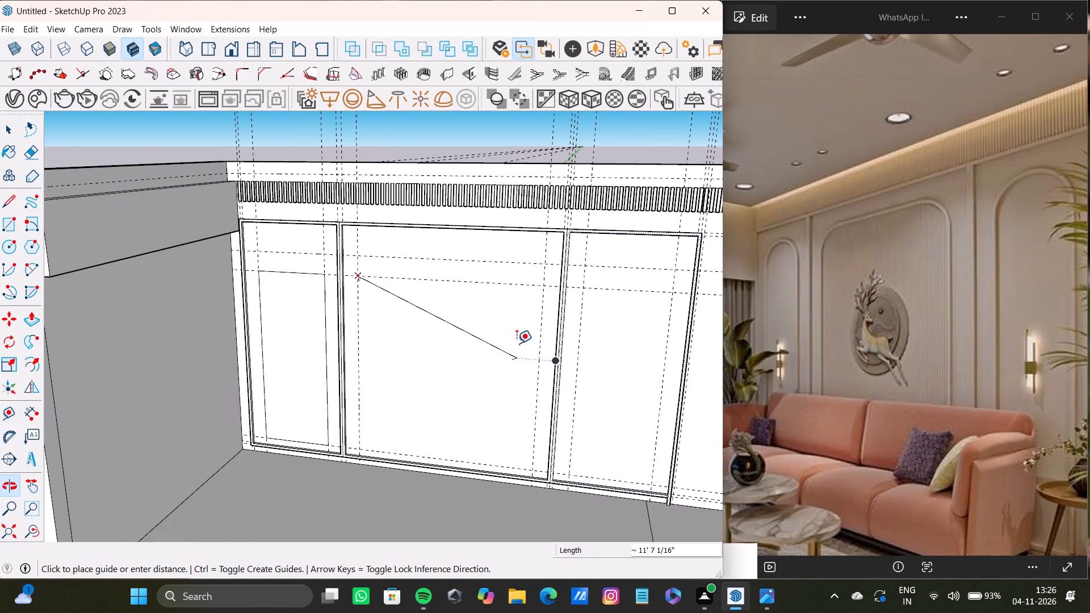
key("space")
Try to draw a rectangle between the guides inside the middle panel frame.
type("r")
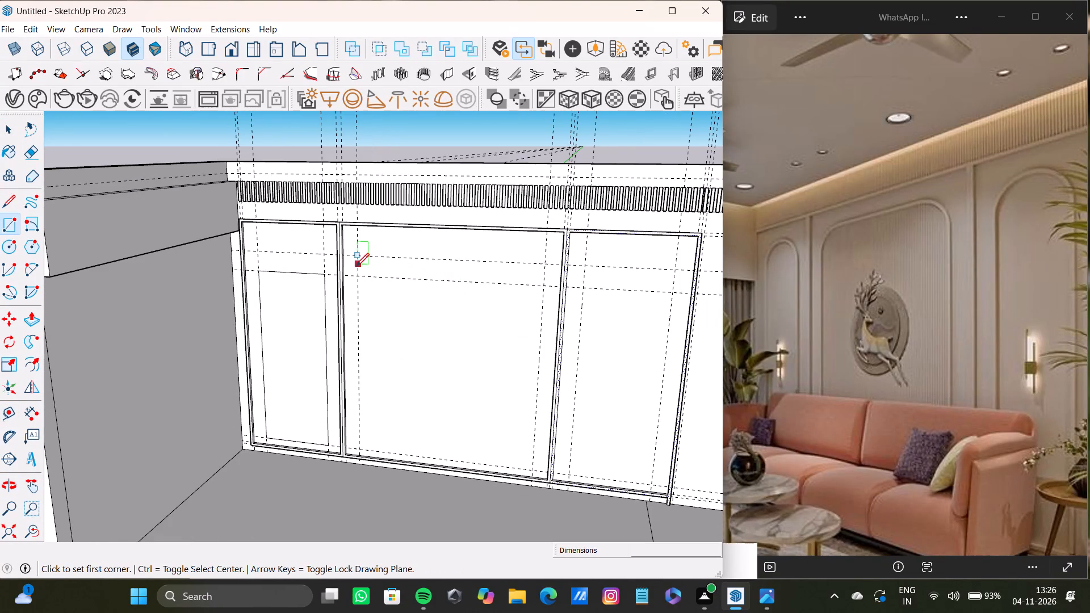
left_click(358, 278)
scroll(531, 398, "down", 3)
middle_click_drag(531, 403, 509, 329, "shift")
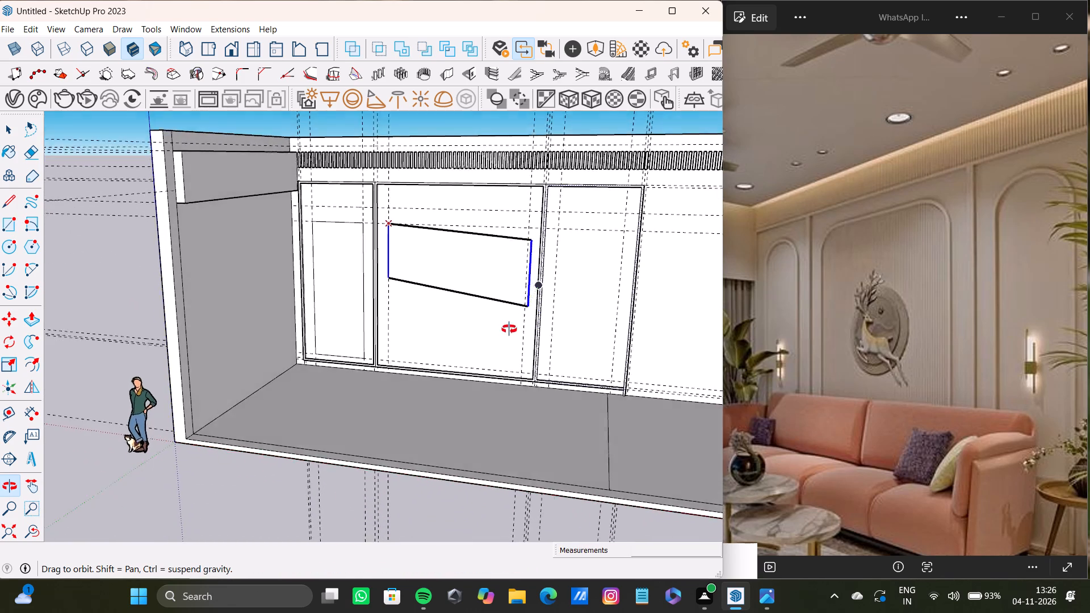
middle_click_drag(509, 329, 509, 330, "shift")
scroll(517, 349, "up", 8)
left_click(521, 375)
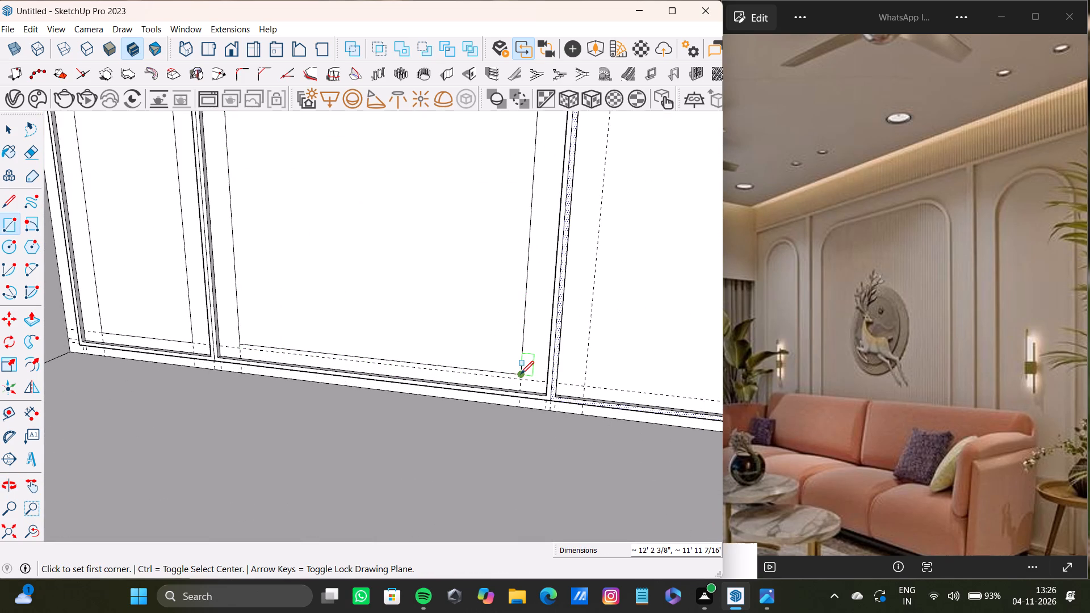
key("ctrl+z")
Draw a rectangle between the guide intersections inside the middle panel frame, about 11' 11 7/16" wide and 12' 4 9/16" high.
scroll(441, 334, "down", 3)
middle_click_drag(439, 328, 431, 350, "shift")
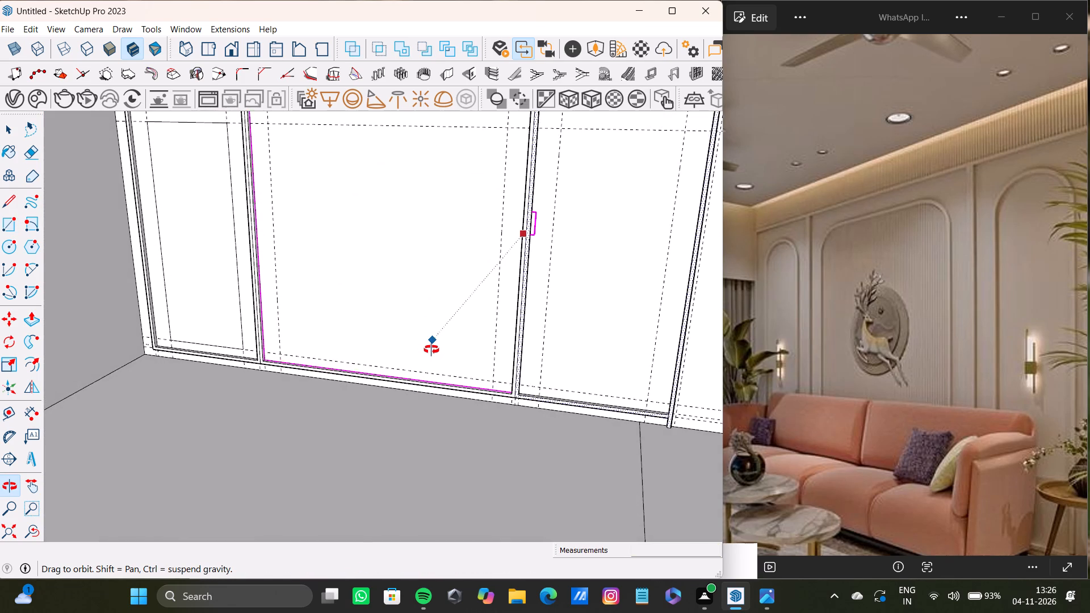
middle_click_drag(431, 350, 435, 348, "shift")
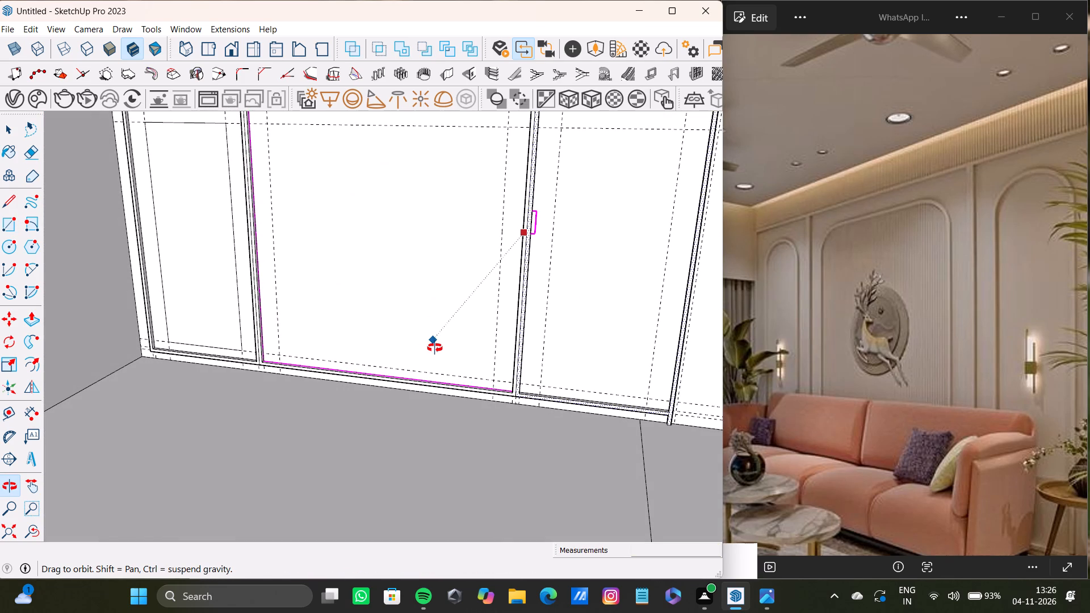
middle_click_drag(435, 348, 431, 412, "shift")
scroll(248, 232, "up", 3)
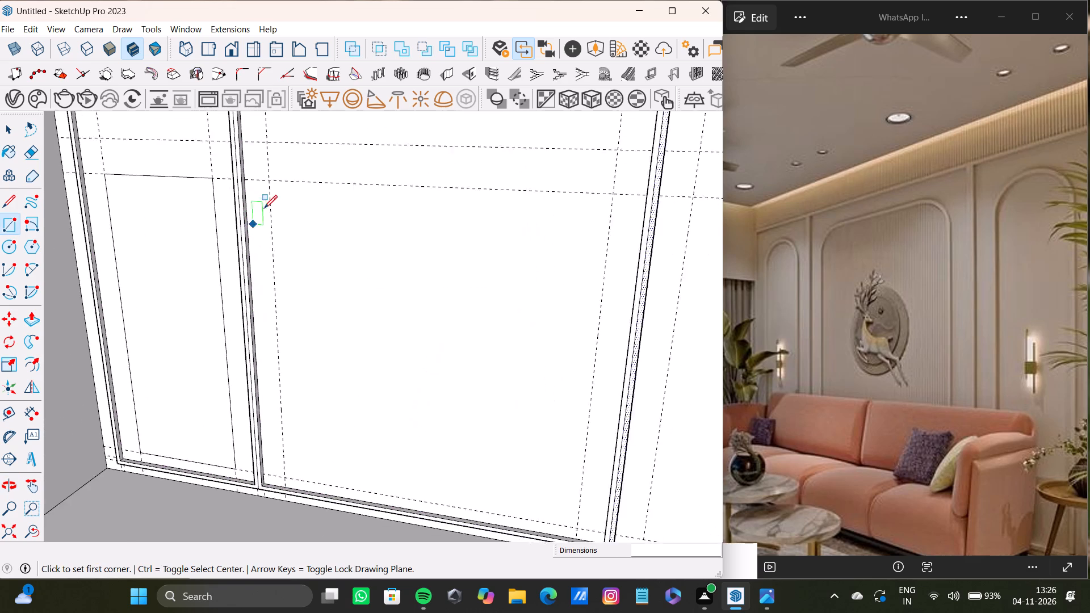
scroll(264, 208, "up", 3)
left_click(274, 169)
scroll(377, 263, "down", 4)
middle_click_drag(435, 300, 388, 255)
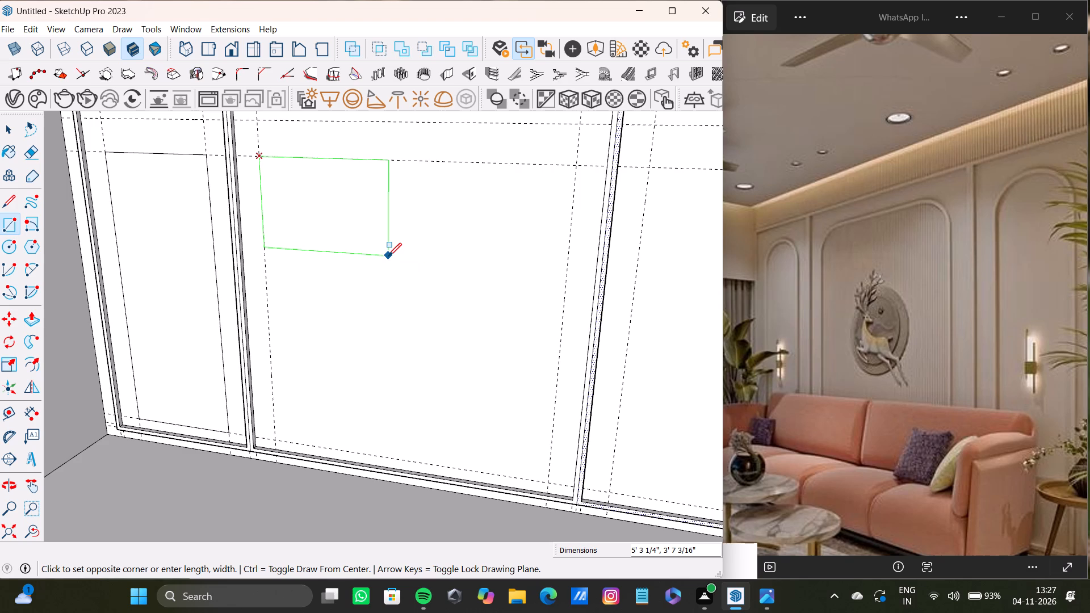
scroll(477, 356, "down", 3)
middle_click_drag(492, 379, 482, 328, "shift")
scroll(482, 328, "down", 1, "shift")
scroll(500, 375, "up", 3)
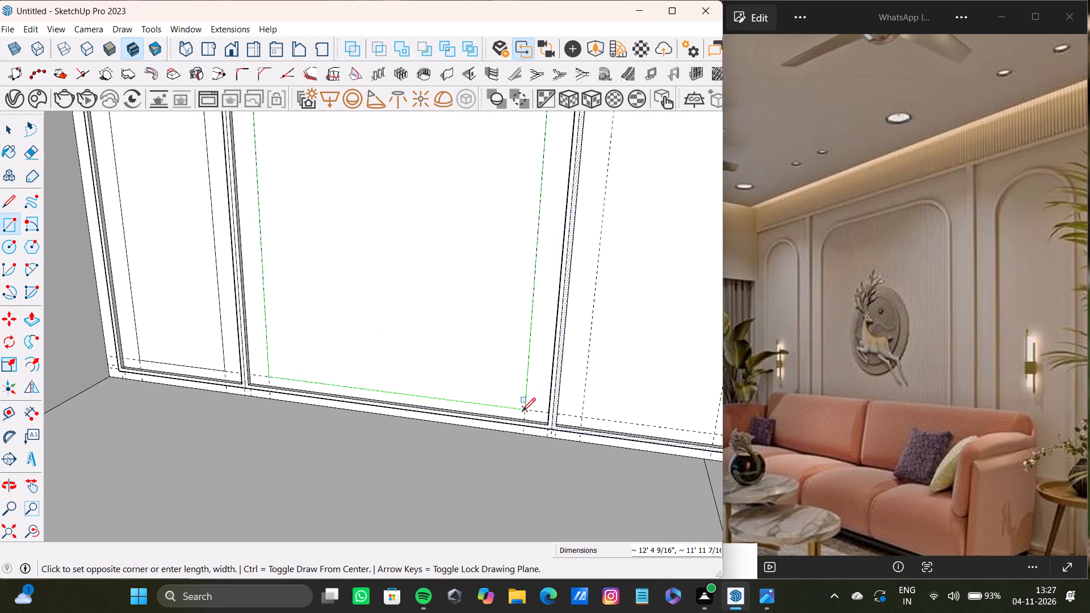
left_click(523, 409)
Draw a rectangle between the guide intersections inside the right panel frame, level with the middle frame's rectangle.
scroll(456, 361, "down", 8)
middle_click_drag(439, 305, 355, 341, "shift")
scroll(412, 297, "up", 7)
left_click(425, 266)
scroll(503, 358, "down", 1)
middle_click_drag(498, 373, 492, 328, "shift")
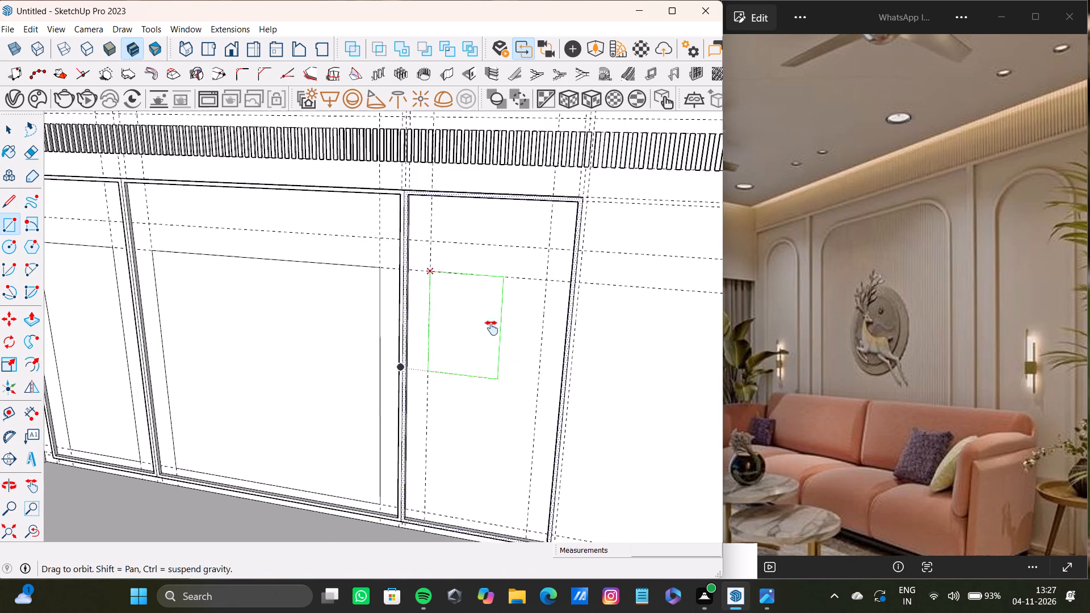
middle_click_drag(492, 328, 487, 309, "shift")
left_click(518, 478)
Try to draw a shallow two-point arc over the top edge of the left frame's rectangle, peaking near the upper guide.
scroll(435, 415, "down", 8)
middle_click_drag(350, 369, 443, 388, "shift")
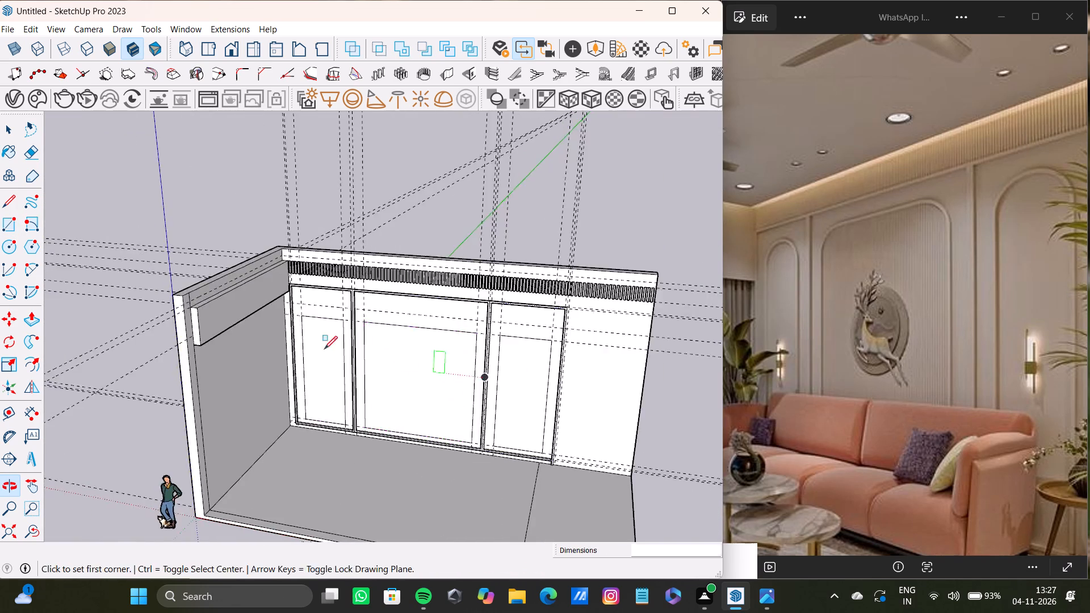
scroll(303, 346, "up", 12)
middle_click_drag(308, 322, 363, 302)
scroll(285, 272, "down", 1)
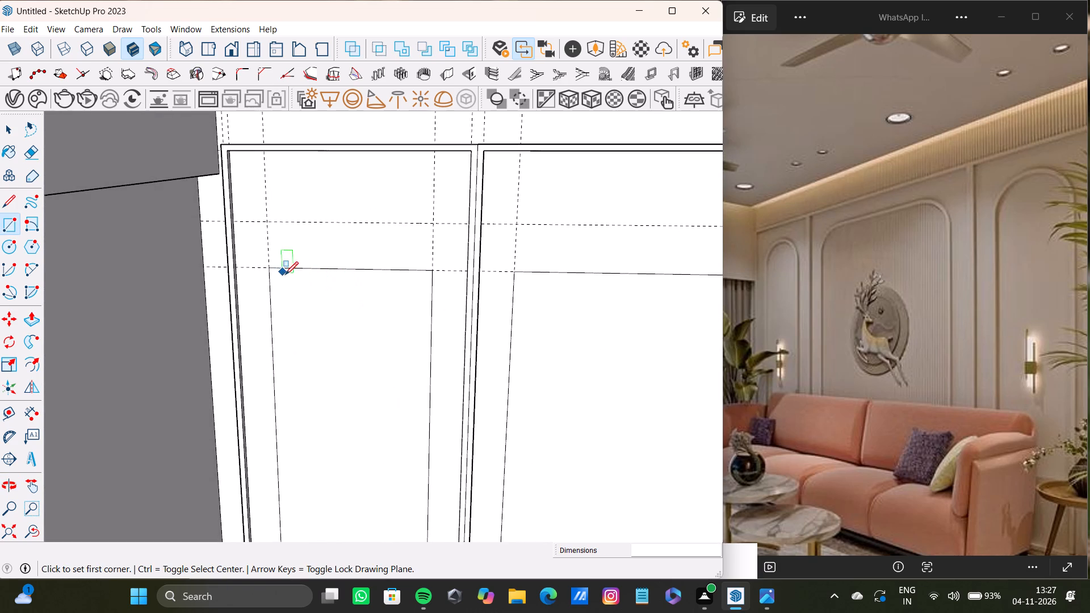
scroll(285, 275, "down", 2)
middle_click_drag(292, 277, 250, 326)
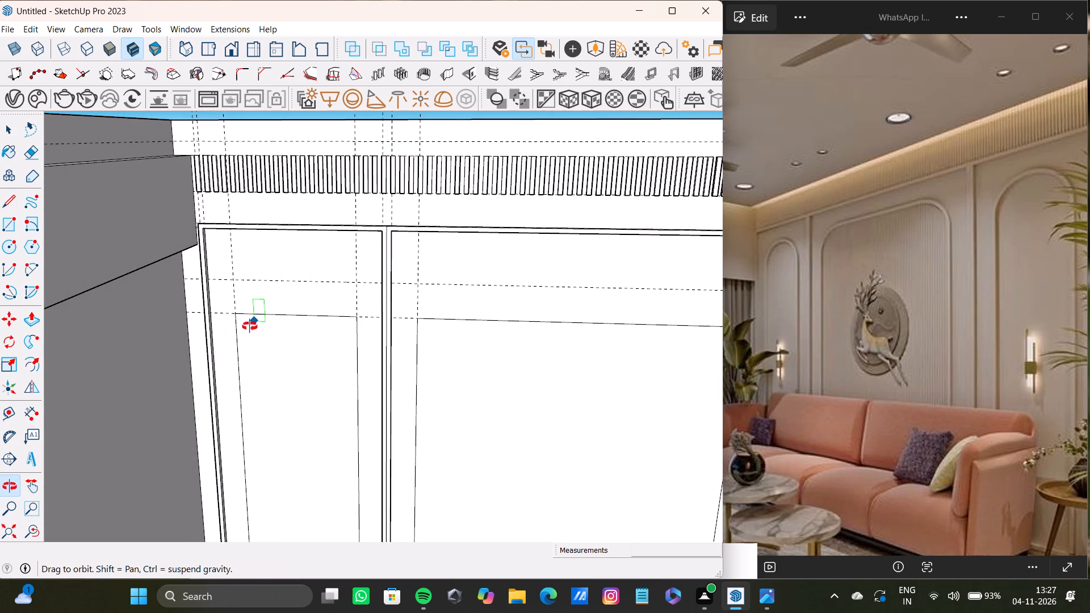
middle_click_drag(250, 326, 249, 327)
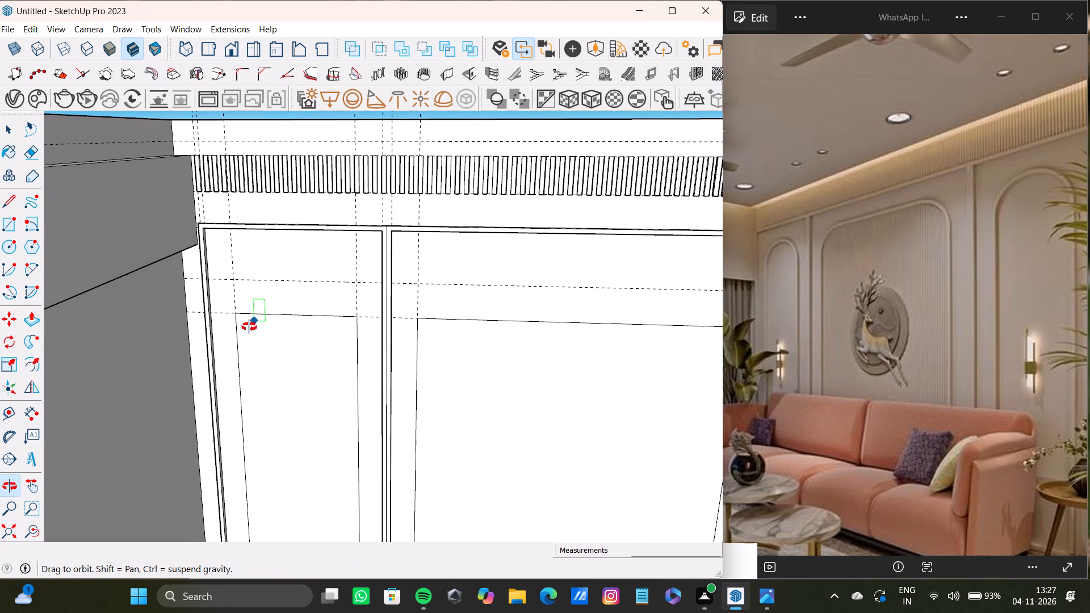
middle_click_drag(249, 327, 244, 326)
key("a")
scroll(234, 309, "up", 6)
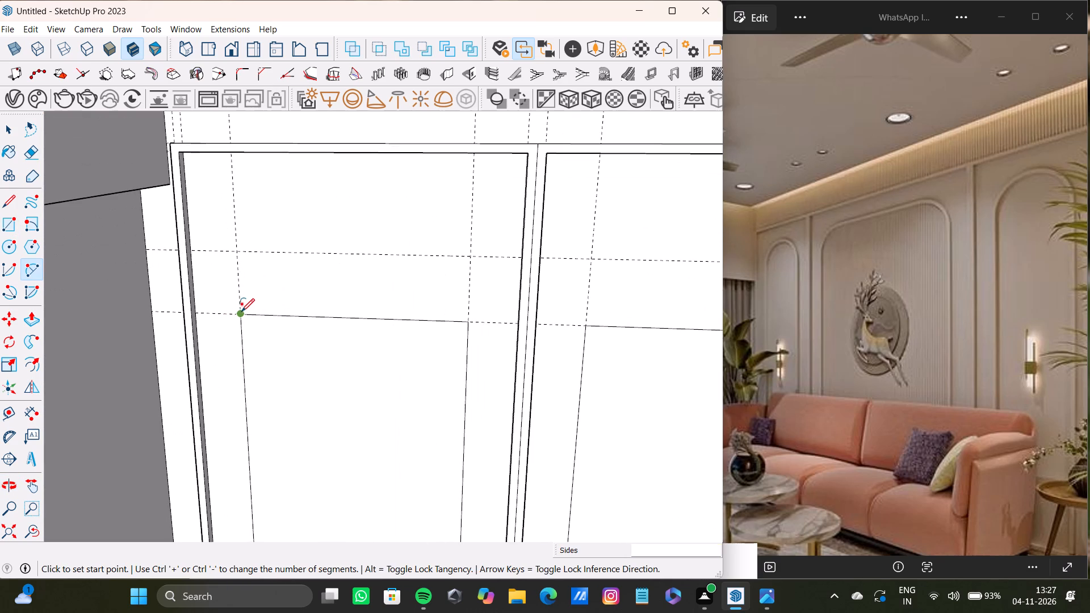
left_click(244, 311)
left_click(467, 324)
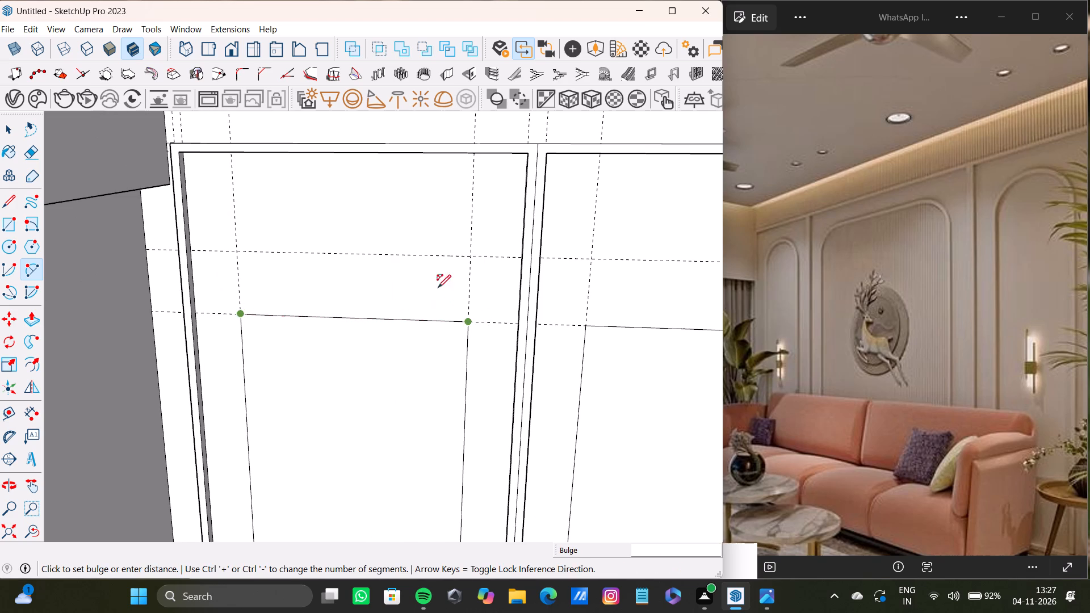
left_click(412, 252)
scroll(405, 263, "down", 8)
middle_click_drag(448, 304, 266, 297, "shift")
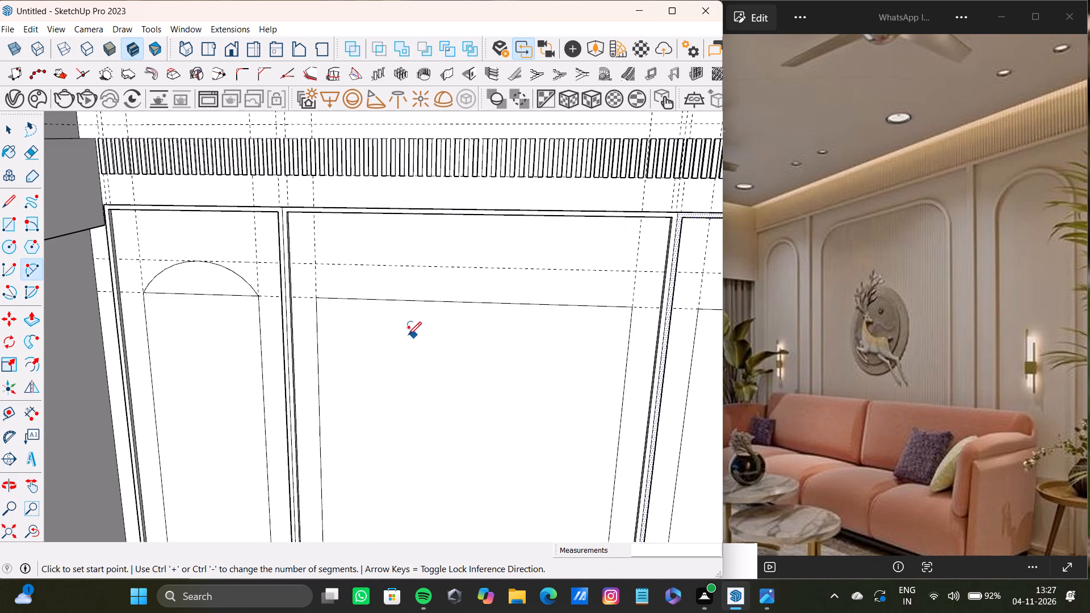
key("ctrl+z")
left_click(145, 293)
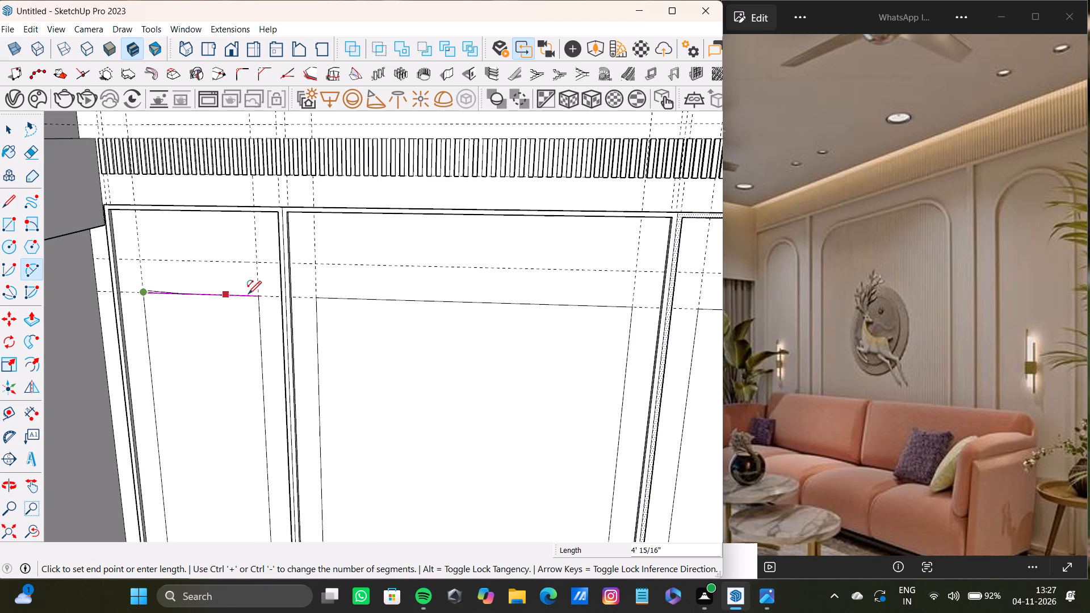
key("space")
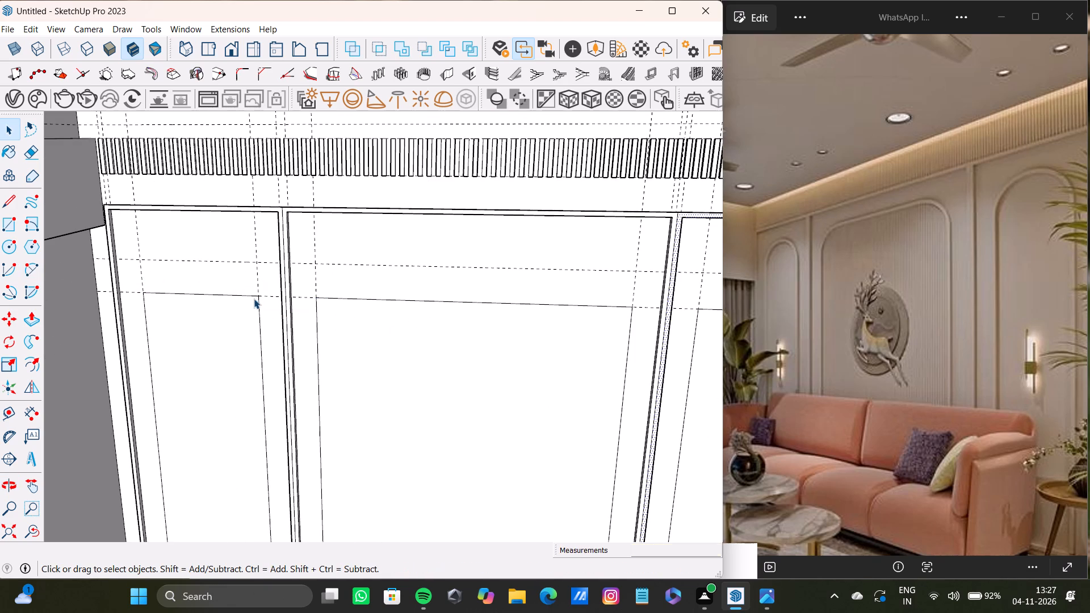
Draw a semicircular two-point arc across the top edge of the left frame's rectangle, bulging upward.
key("a")
left_click_drag(140, 293, 147, 293)
left_click(261, 297)
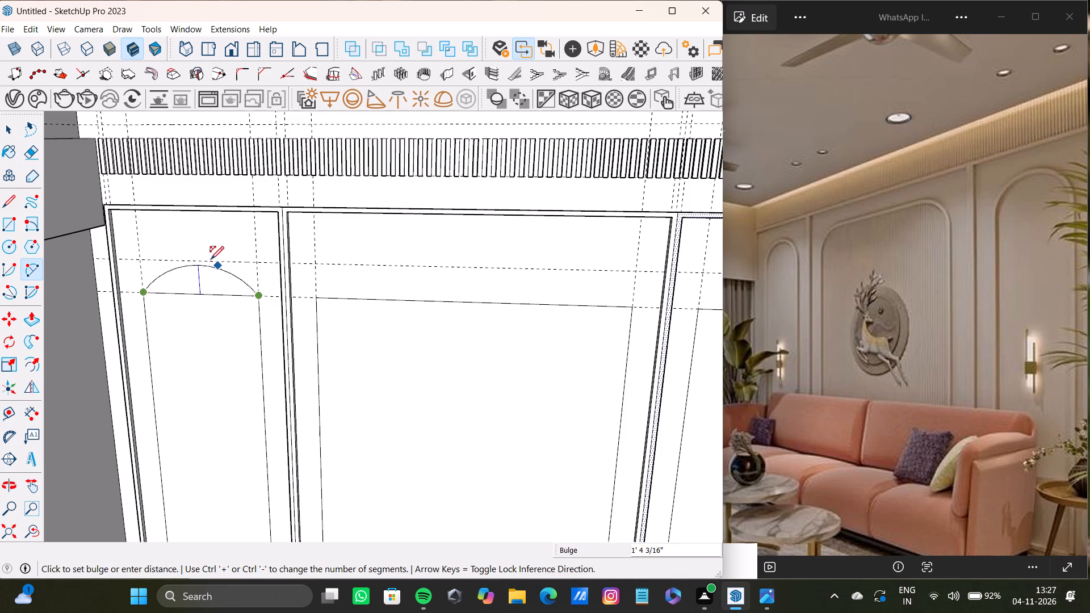
left_click(203, 230)
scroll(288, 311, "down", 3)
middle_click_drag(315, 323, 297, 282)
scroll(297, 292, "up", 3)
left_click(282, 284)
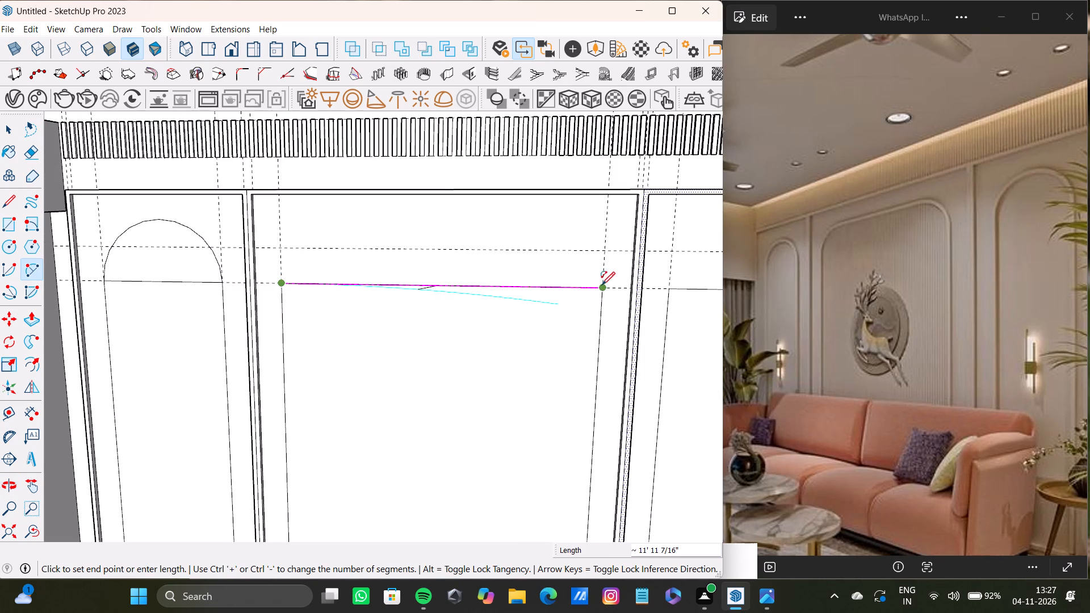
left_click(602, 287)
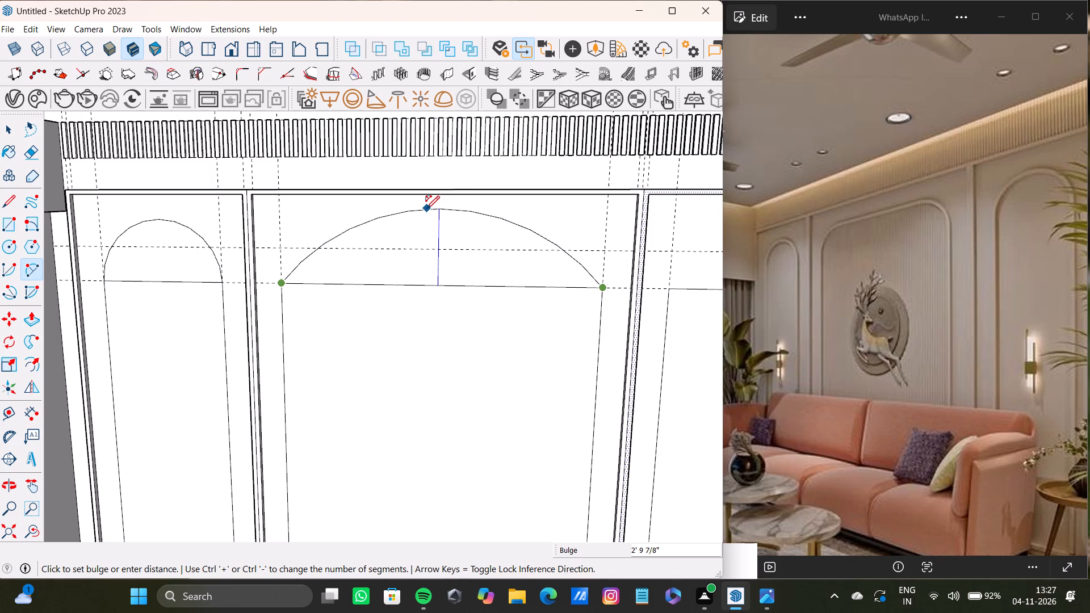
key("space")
Draw a two-point arc from the middle rectangle's top-left corner to the upper horizontal guide, bulging outward about 6 1/2".
middle_click_drag(378, 247, 358, 256, "shift")
key("a")
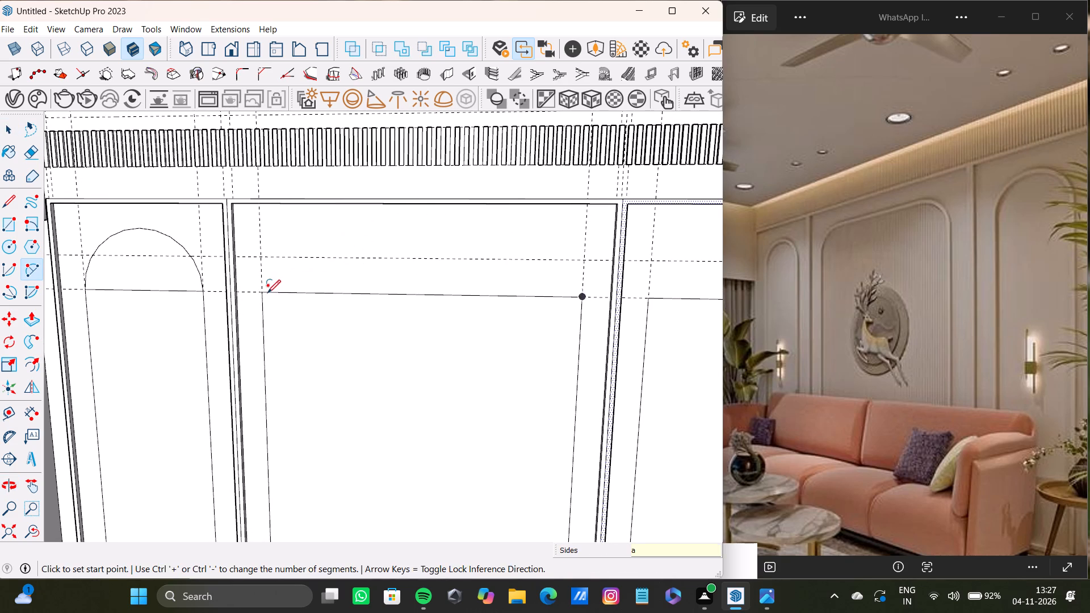
left_click(265, 288)
left_click(308, 259)
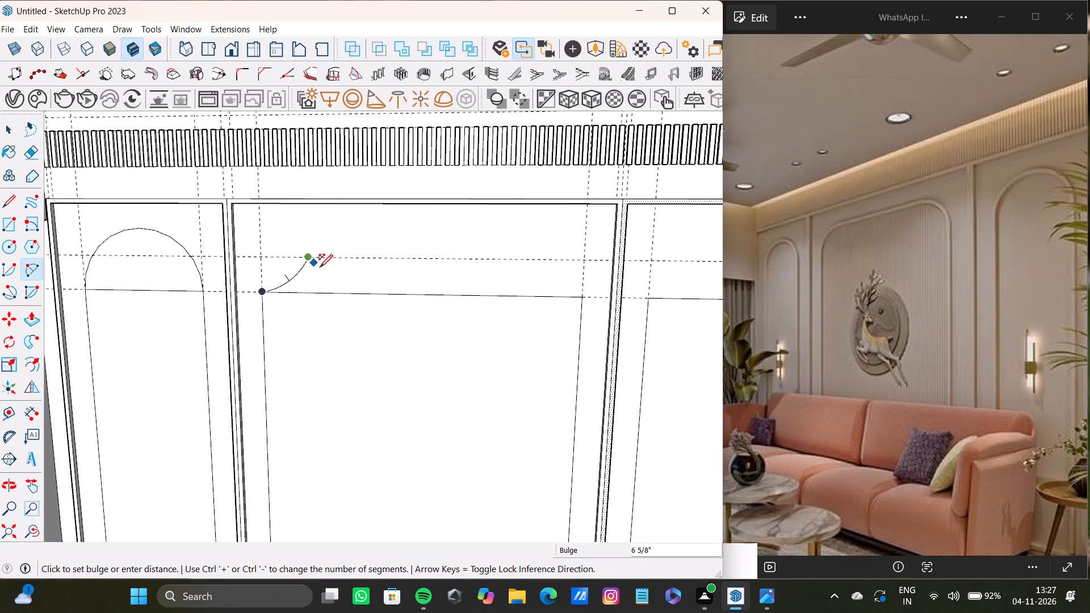
left_click(282, 256)
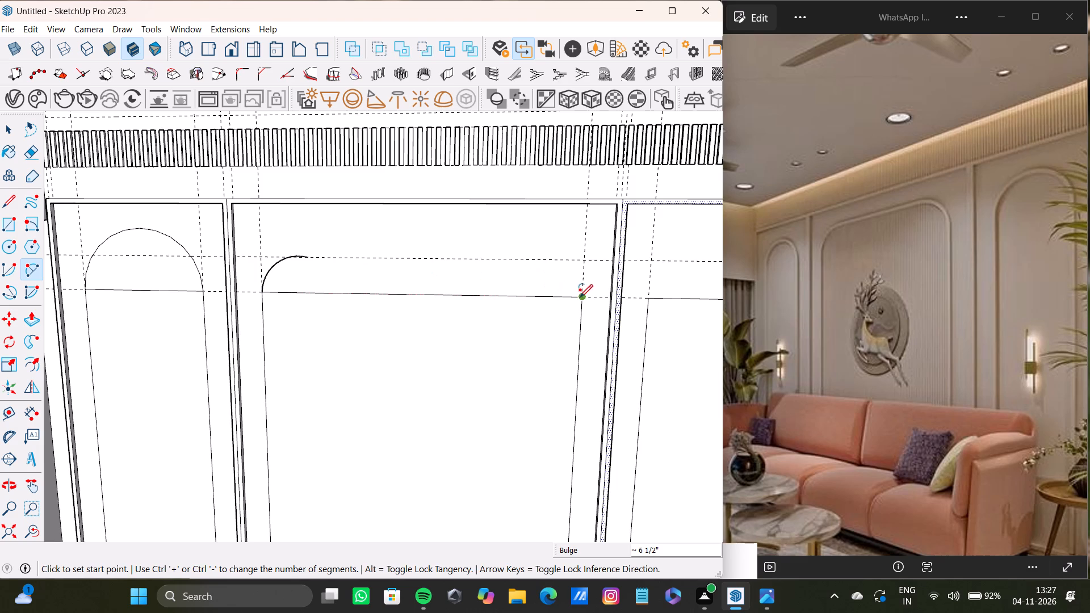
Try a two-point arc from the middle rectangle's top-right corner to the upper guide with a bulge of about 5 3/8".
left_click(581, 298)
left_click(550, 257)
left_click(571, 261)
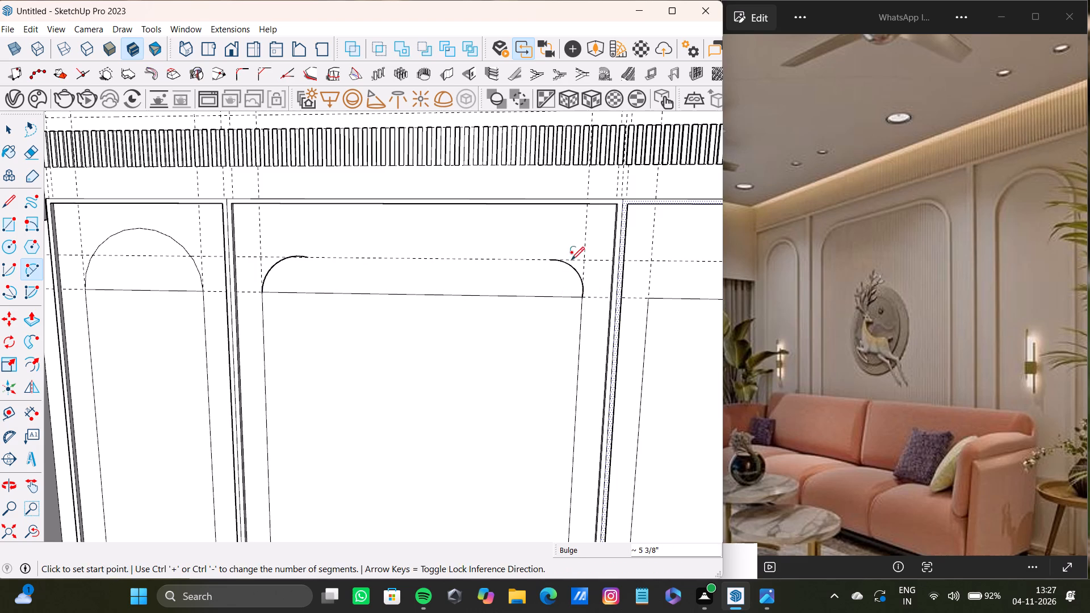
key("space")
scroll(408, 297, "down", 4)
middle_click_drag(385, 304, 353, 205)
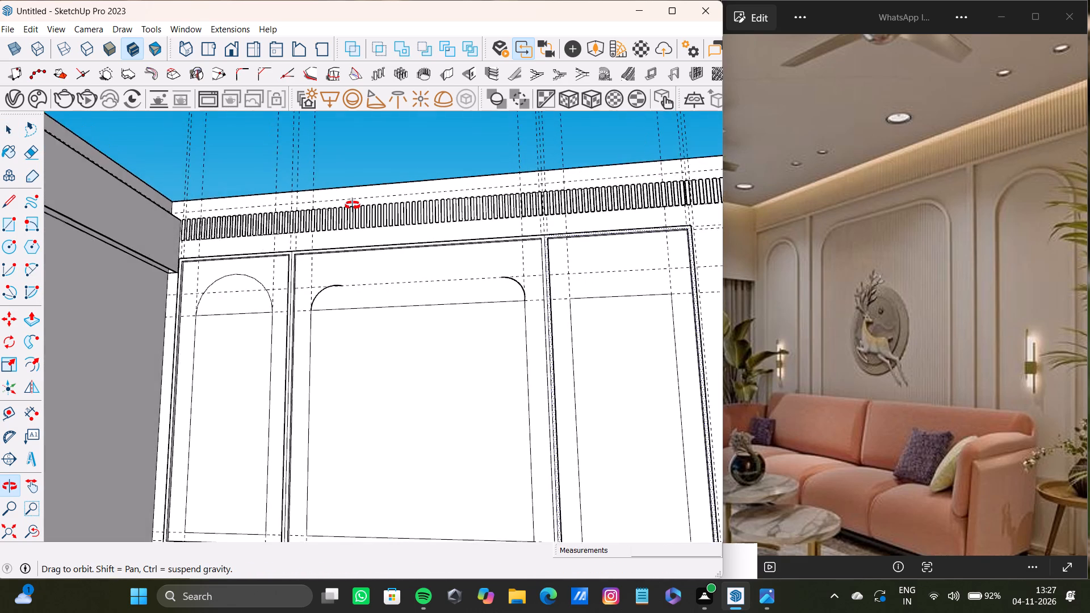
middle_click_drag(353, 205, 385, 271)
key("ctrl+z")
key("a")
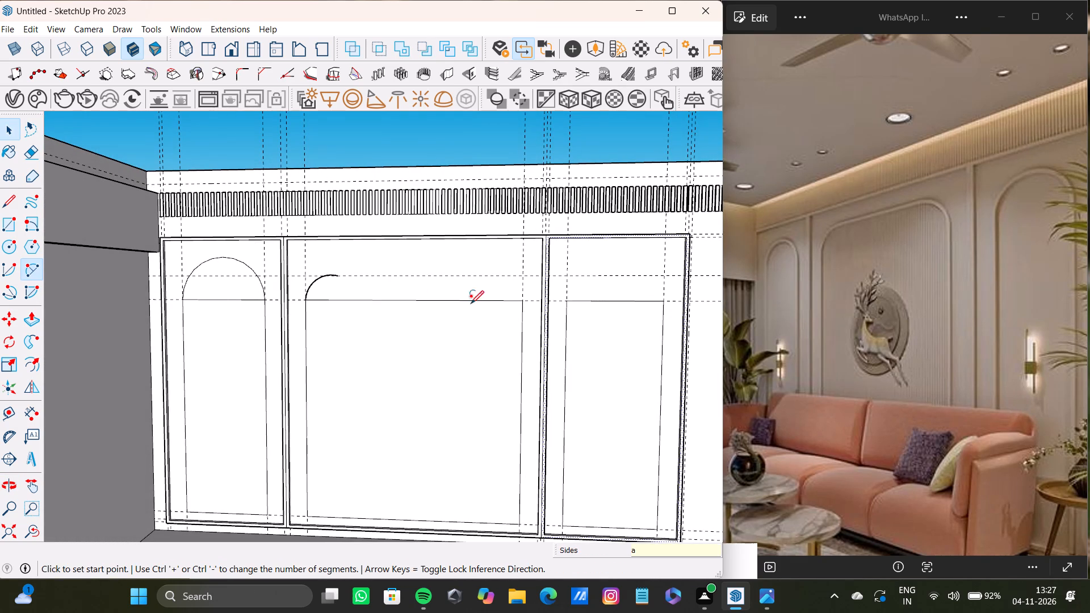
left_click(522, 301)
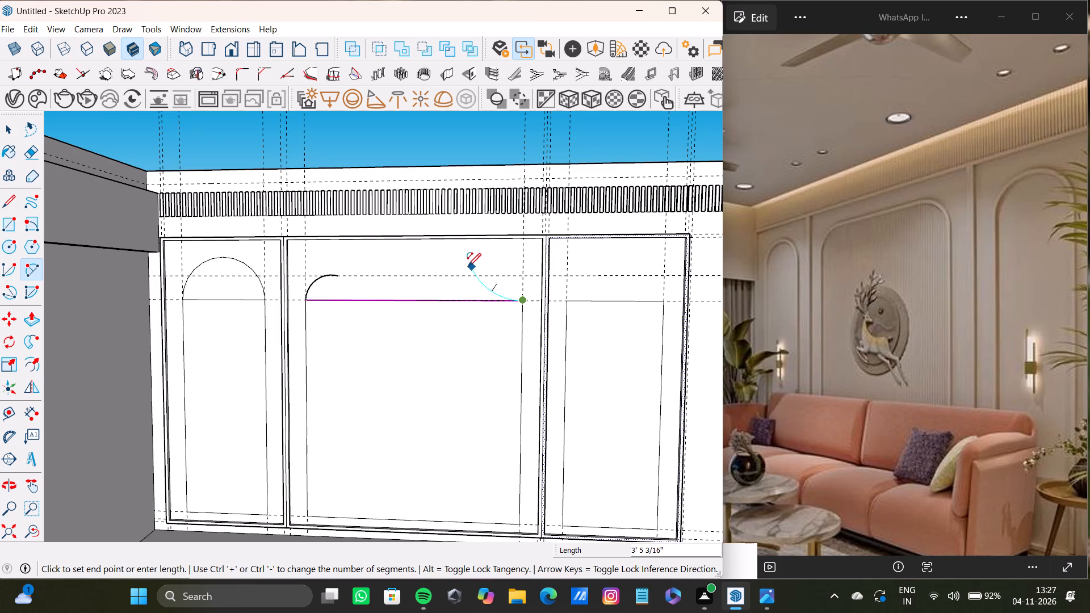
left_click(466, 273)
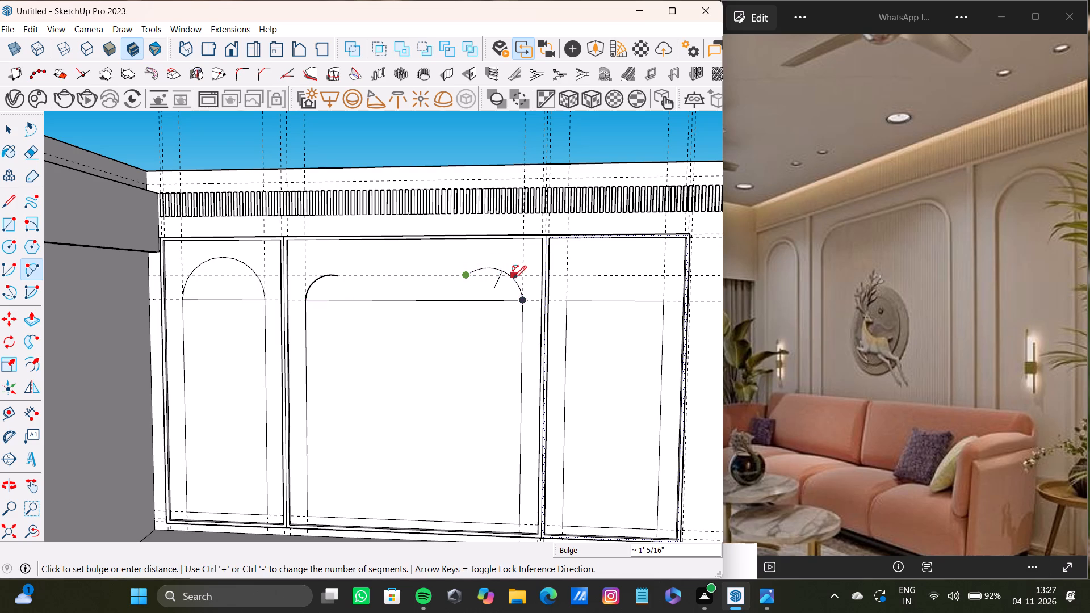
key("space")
Draw a two-point arc from the middle rectangle's top-right corner to the upper horizontal guide, bulging outward about 6 1/8".
key("a")
left_click(522, 302)
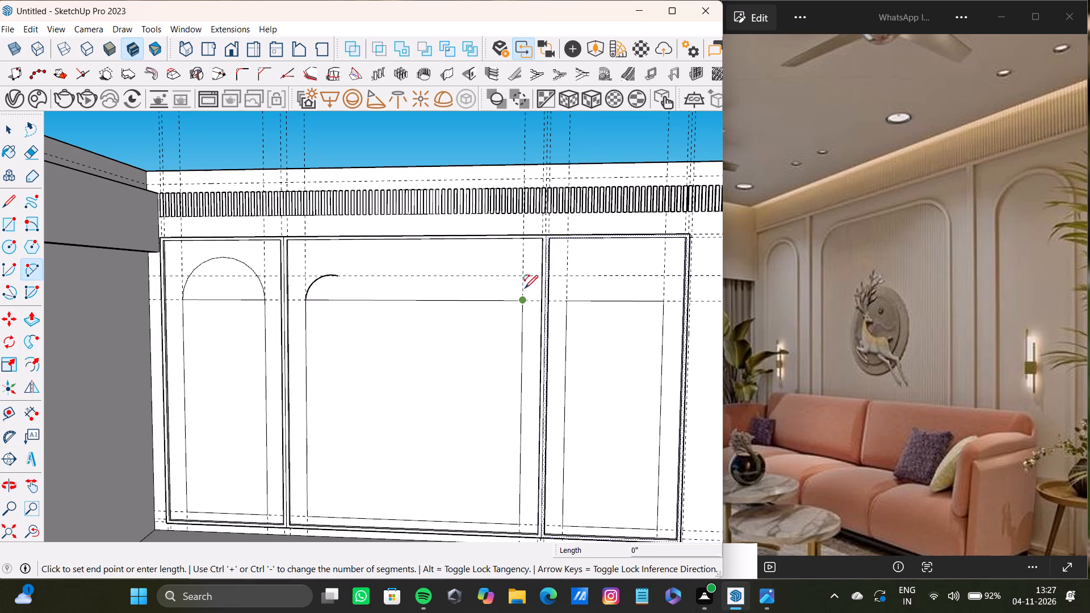
left_click(493, 276)
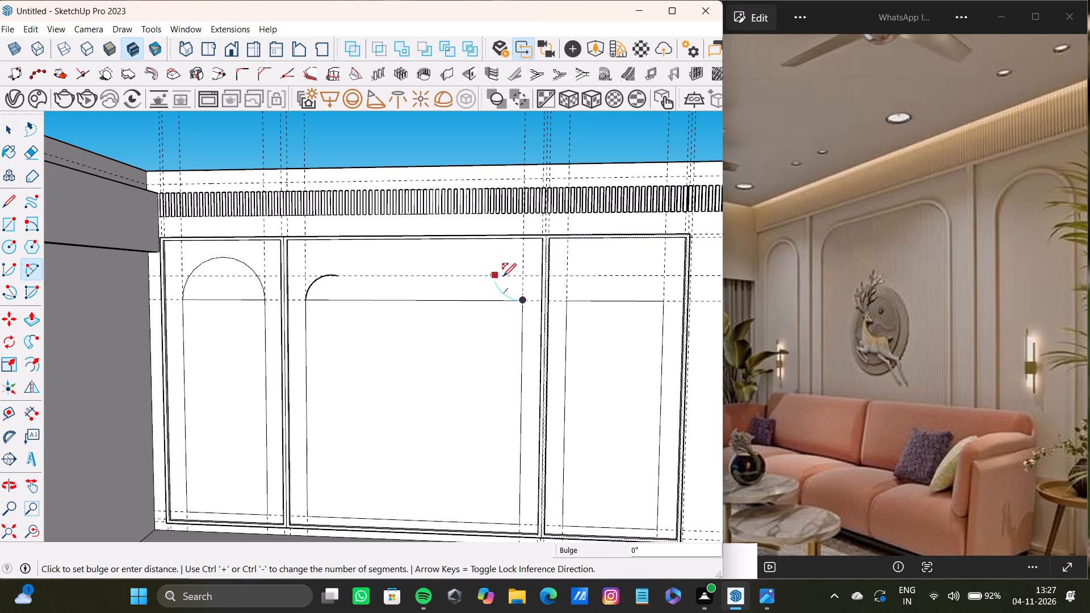
left_click(514, 279)
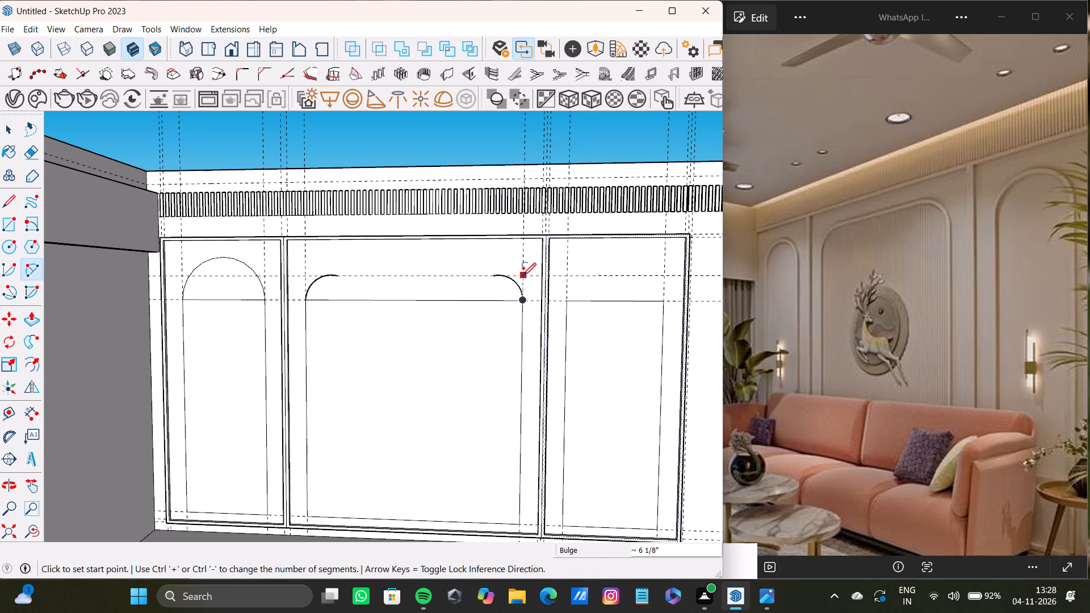
key("space")
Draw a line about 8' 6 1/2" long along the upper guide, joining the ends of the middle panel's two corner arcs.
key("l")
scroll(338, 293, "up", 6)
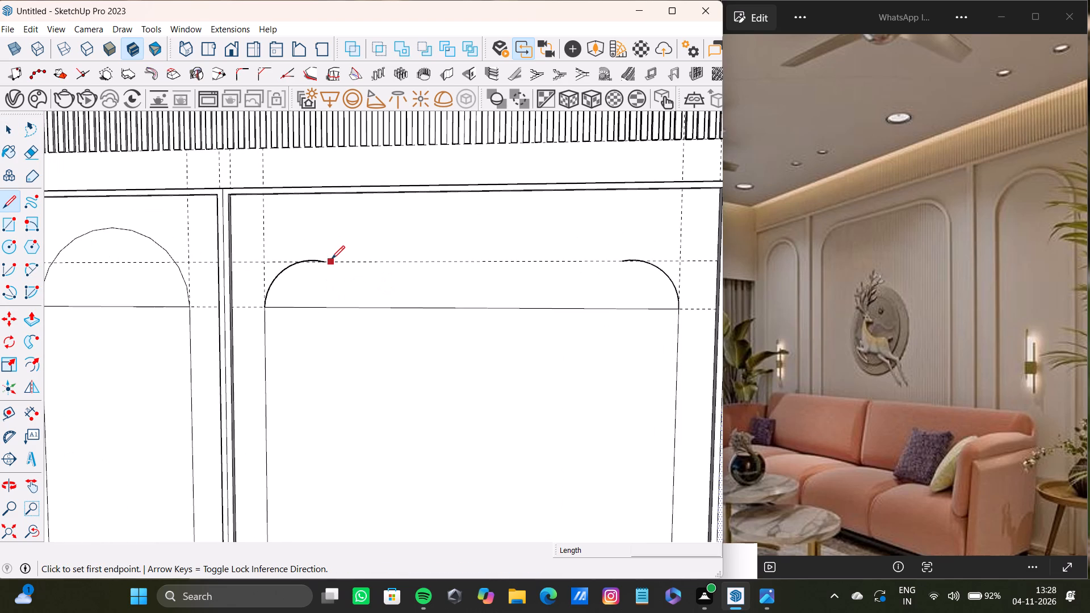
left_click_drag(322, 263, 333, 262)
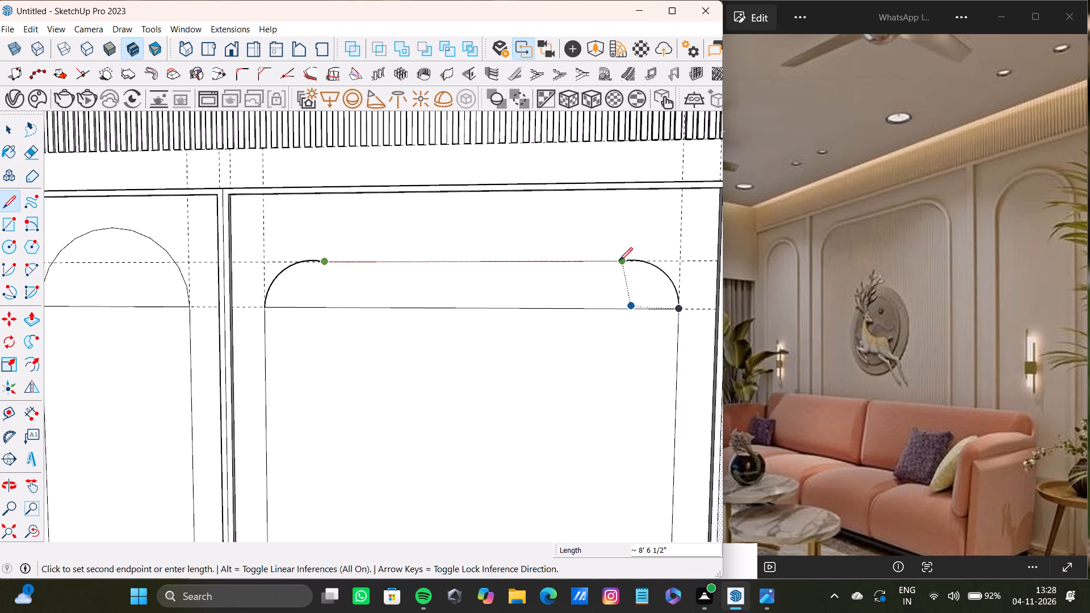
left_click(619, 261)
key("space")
Delete both corner arcs above the middle rectangle's top edge.
scroll(337, 243, "down", 7)
middle_click_drag(353, 255, 376, 264, "shift")
scroll(380, 267, "up", 2)
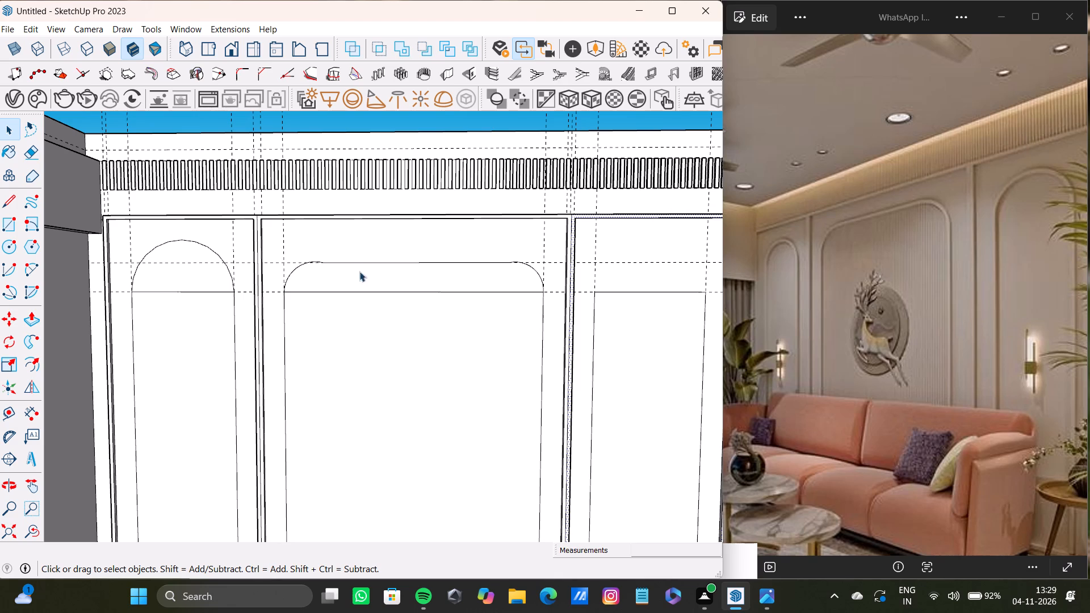
scroll(520, 325, "down", 17)
scroll(330, 299, "down", 12)
middle_click_drag(409, 313, 442, 341)
scroll(359, 314, "up", 11)
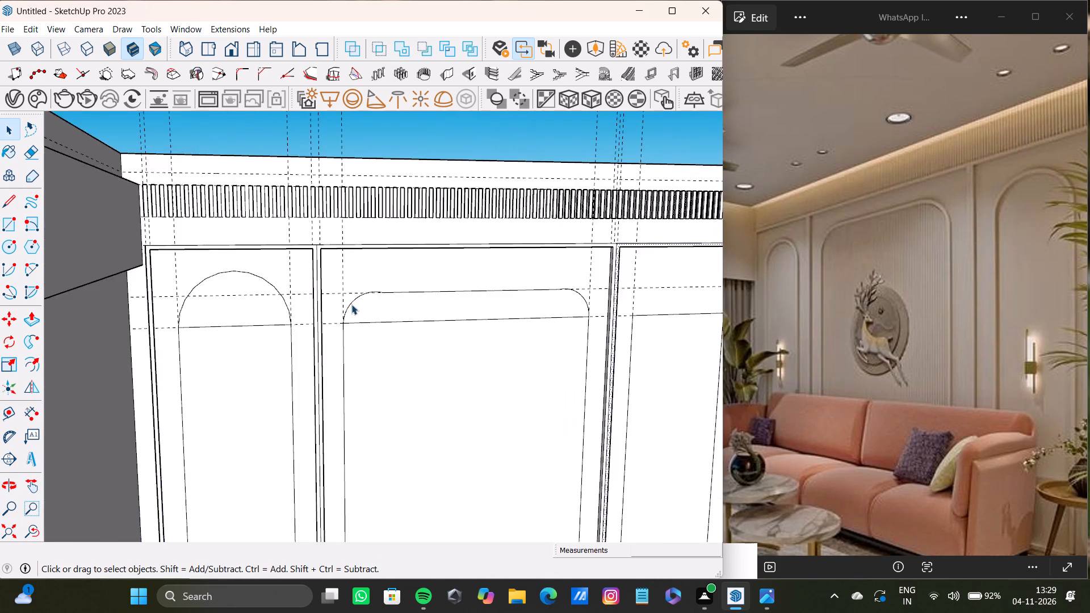
scroll(351, 304, "up", 5)
left_click(354, 299)
key("Delete")
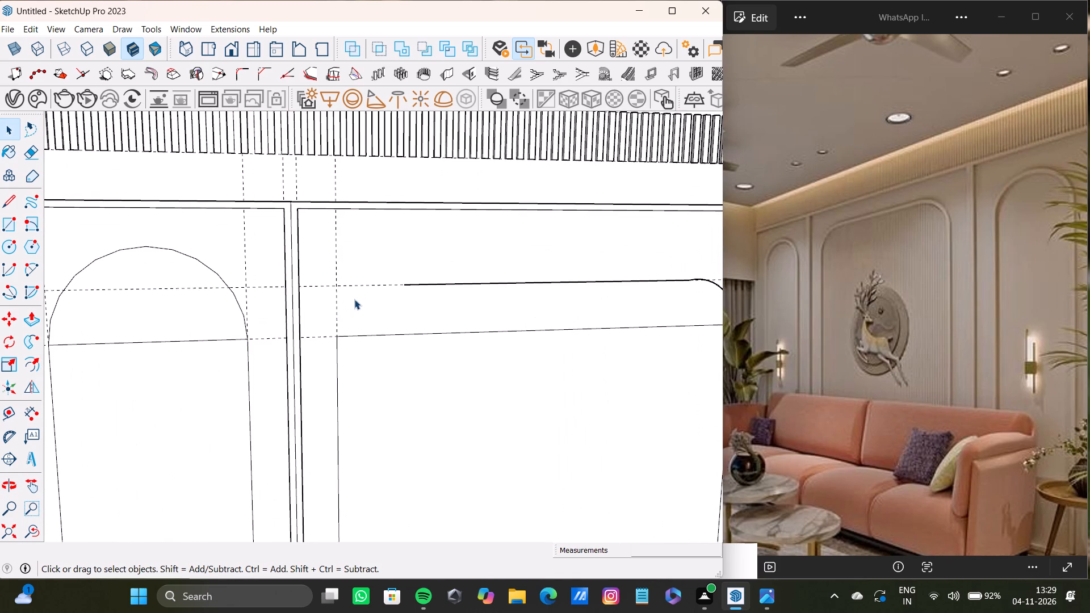
scroll(320, 278, "down", 8)
middle_click_drag(400, 297, 339, 319, "shift")
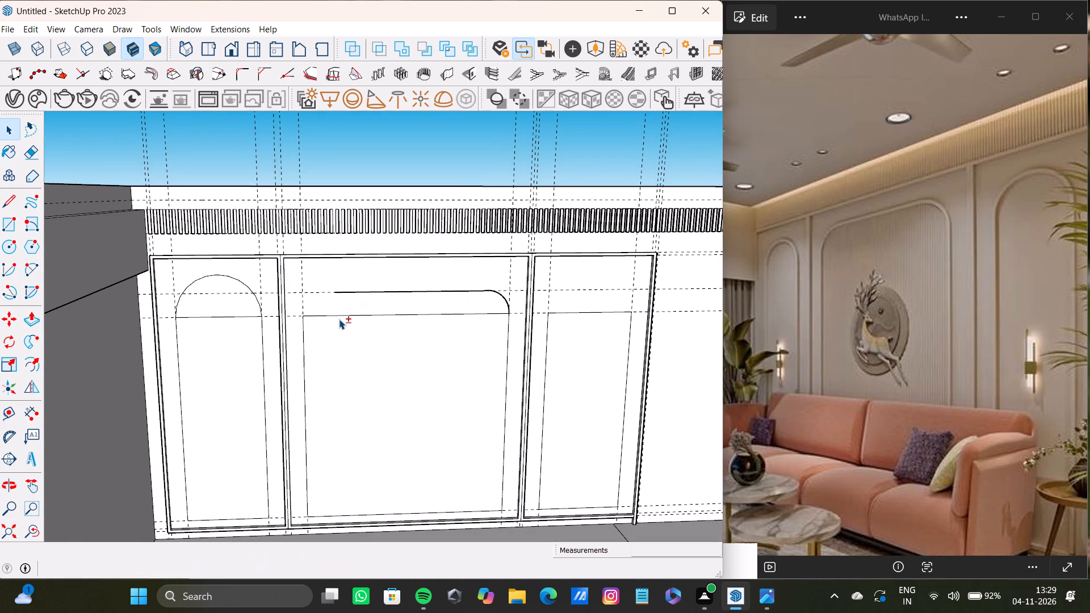
scroll(513, 303, "up", 7)
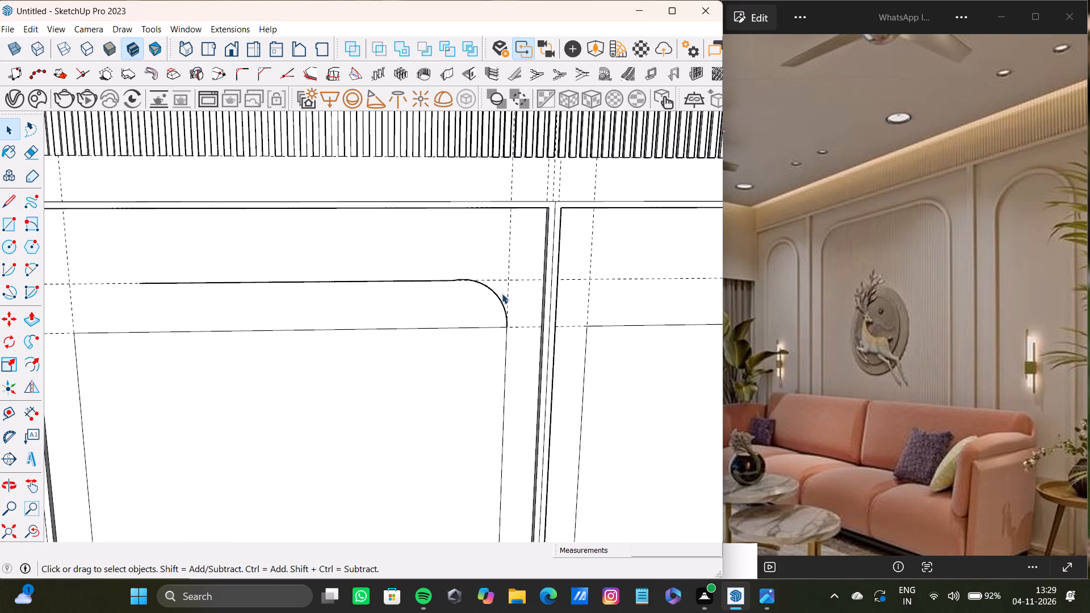
left_click(501, 304)
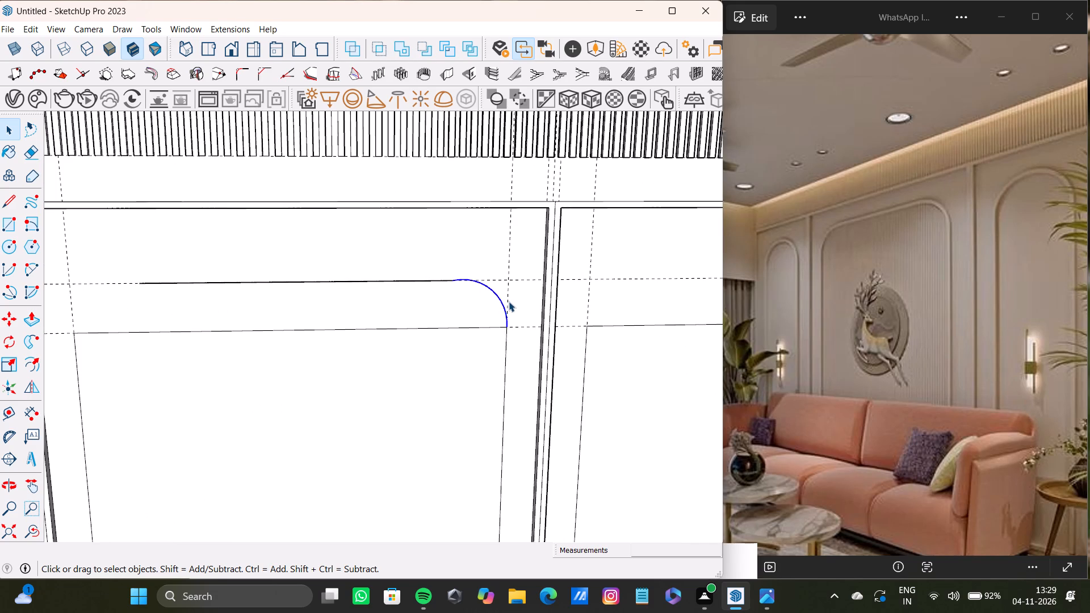
key("Delete")
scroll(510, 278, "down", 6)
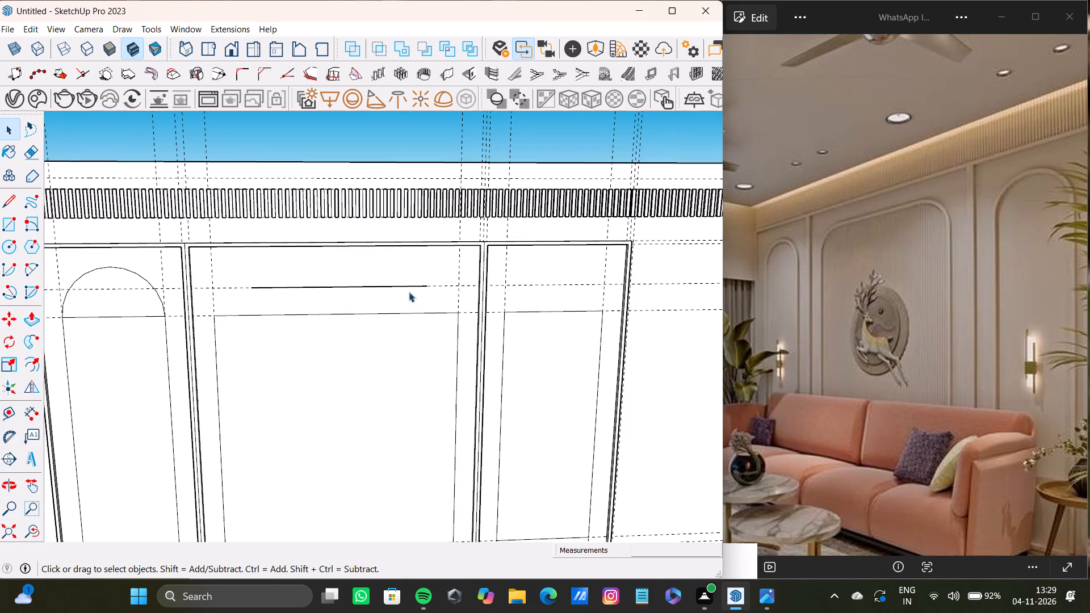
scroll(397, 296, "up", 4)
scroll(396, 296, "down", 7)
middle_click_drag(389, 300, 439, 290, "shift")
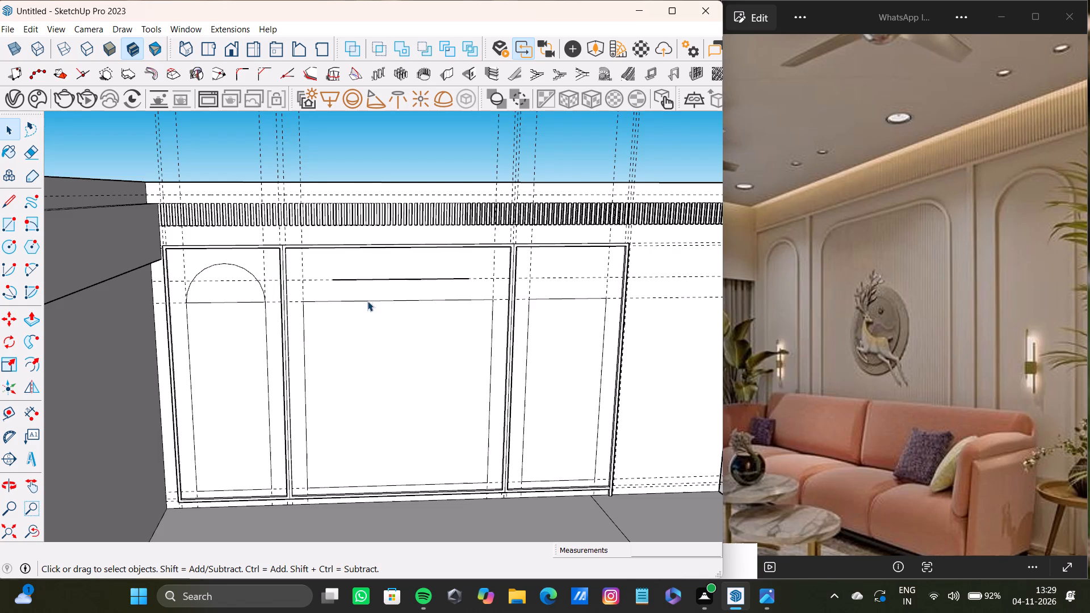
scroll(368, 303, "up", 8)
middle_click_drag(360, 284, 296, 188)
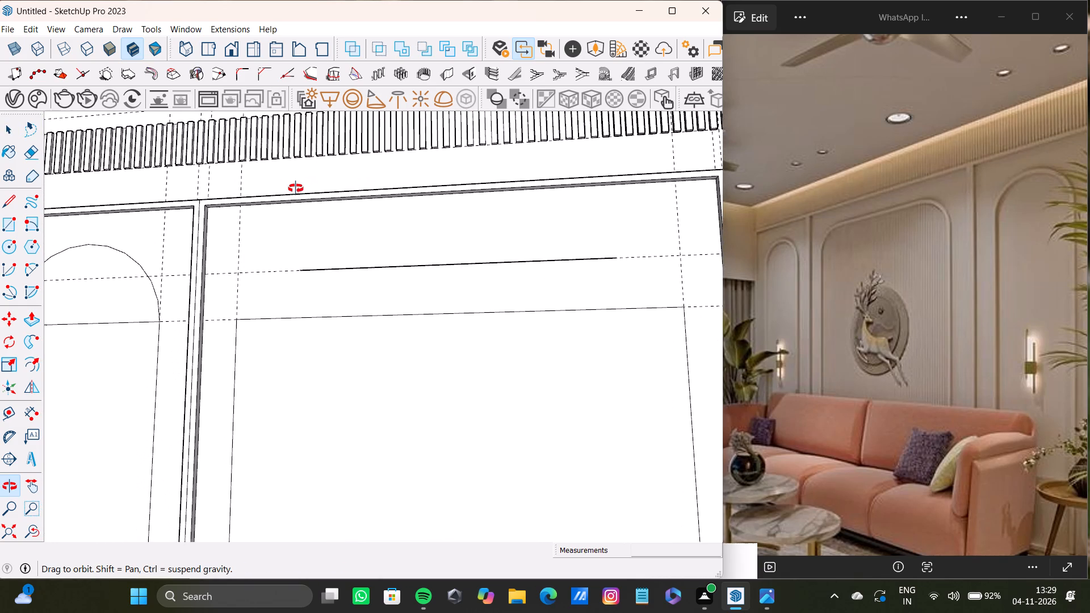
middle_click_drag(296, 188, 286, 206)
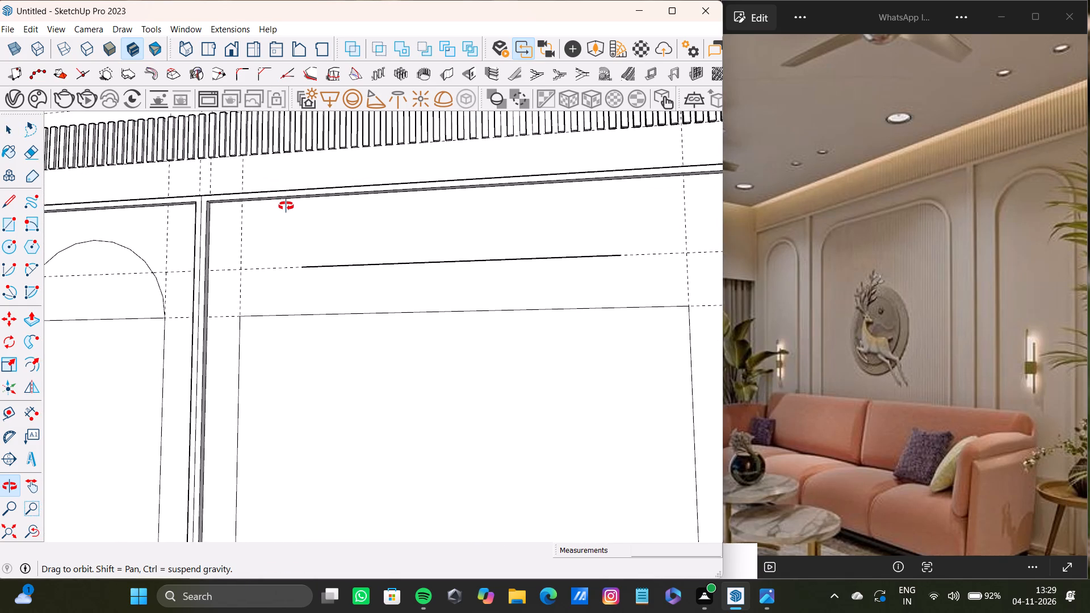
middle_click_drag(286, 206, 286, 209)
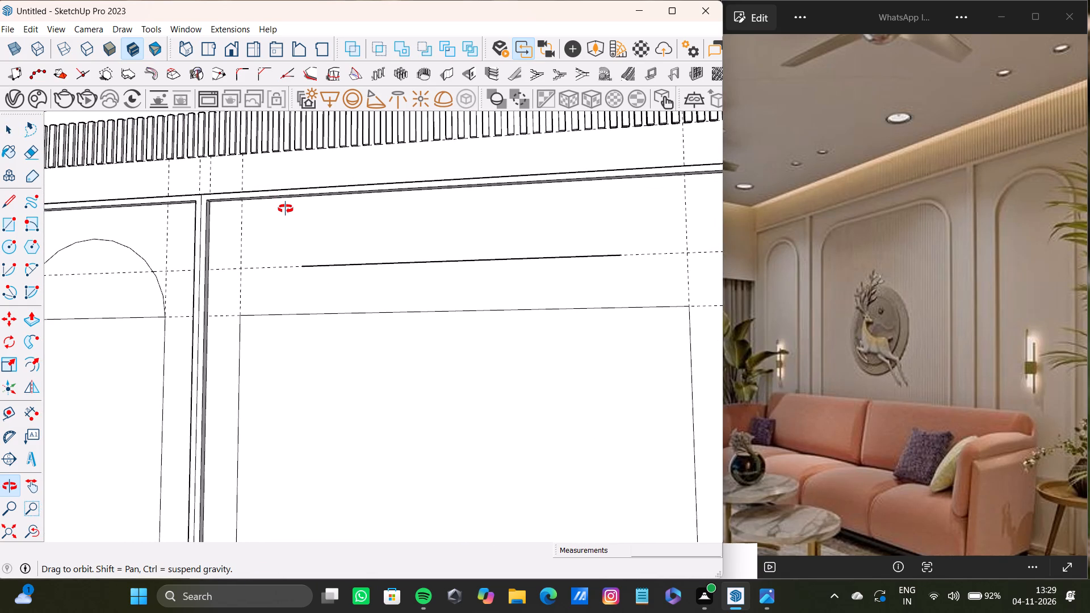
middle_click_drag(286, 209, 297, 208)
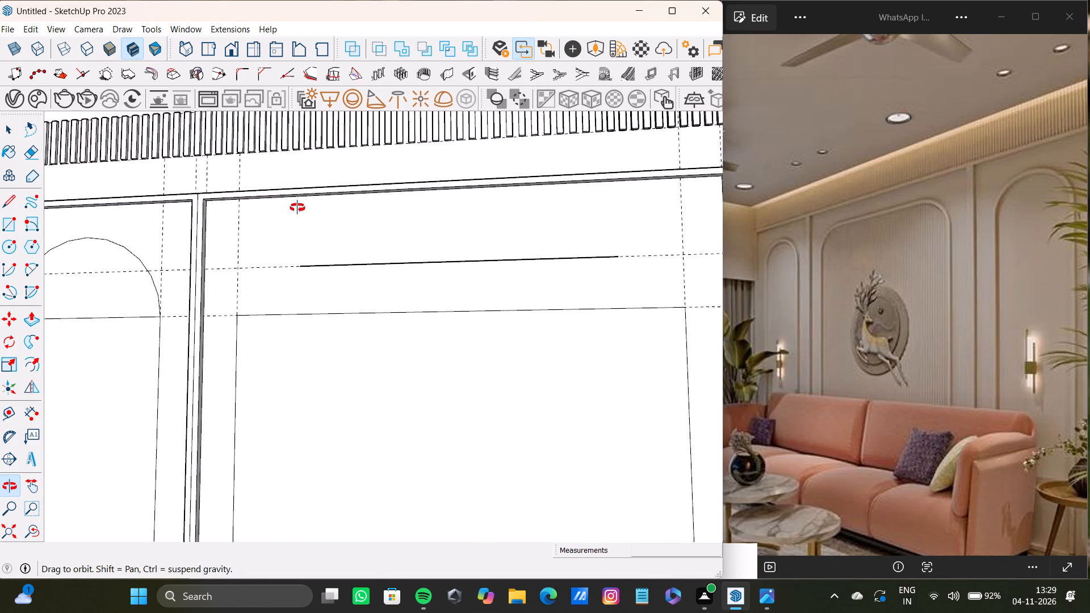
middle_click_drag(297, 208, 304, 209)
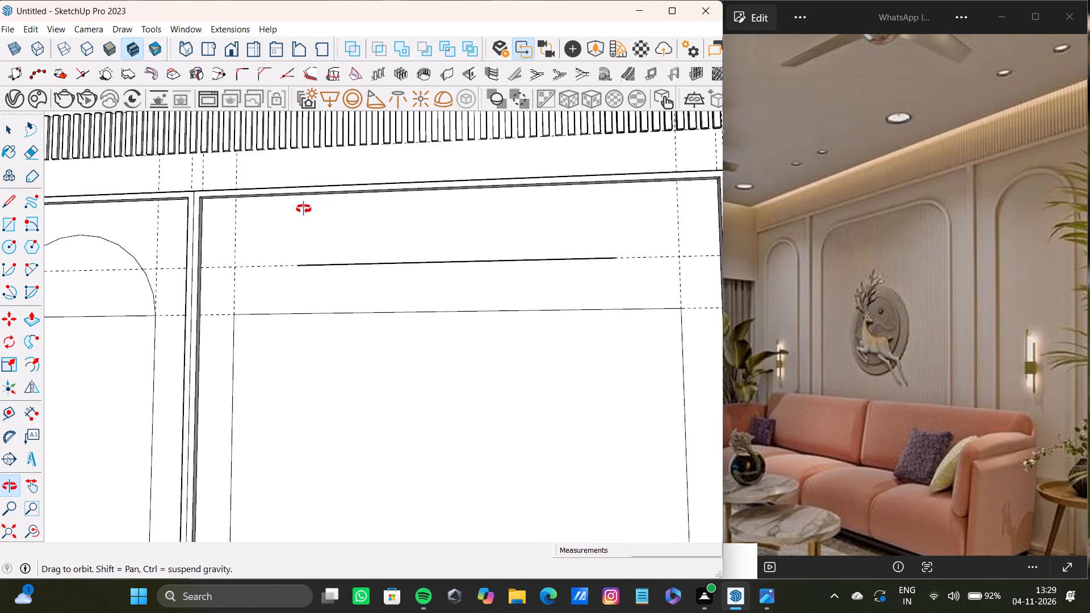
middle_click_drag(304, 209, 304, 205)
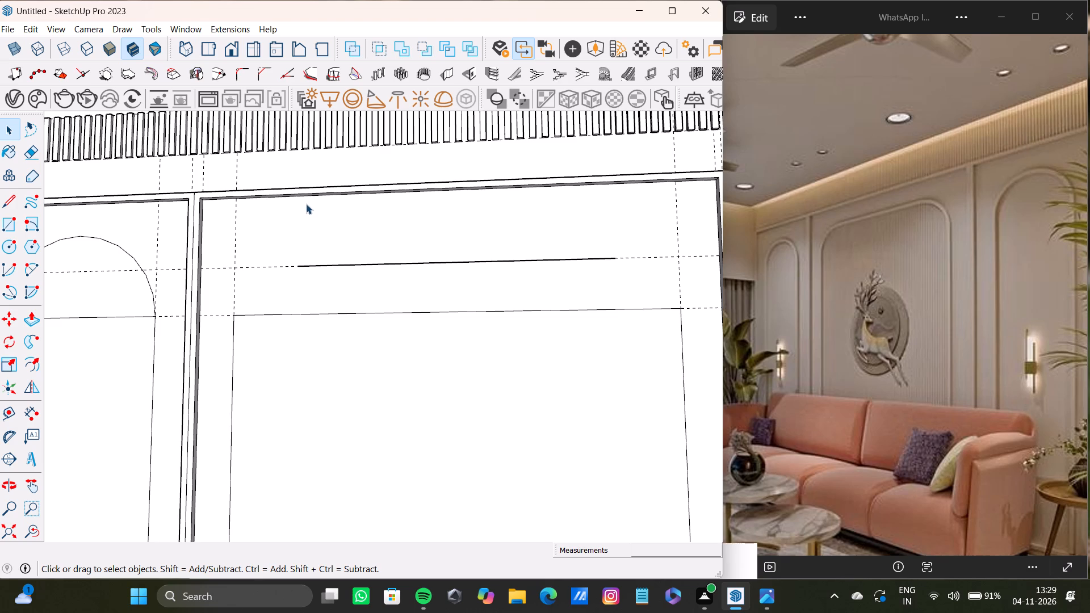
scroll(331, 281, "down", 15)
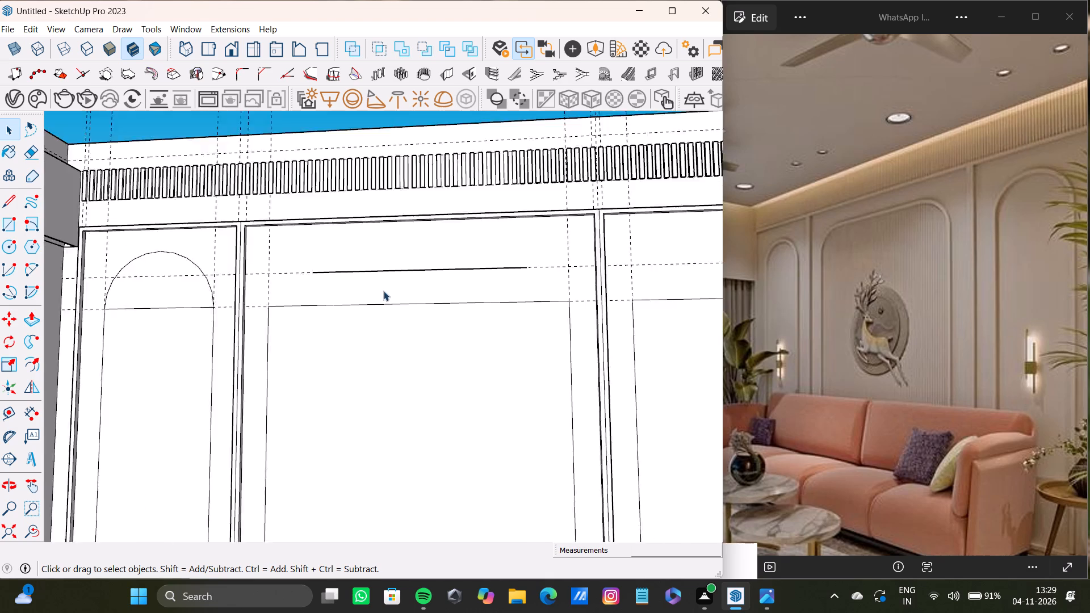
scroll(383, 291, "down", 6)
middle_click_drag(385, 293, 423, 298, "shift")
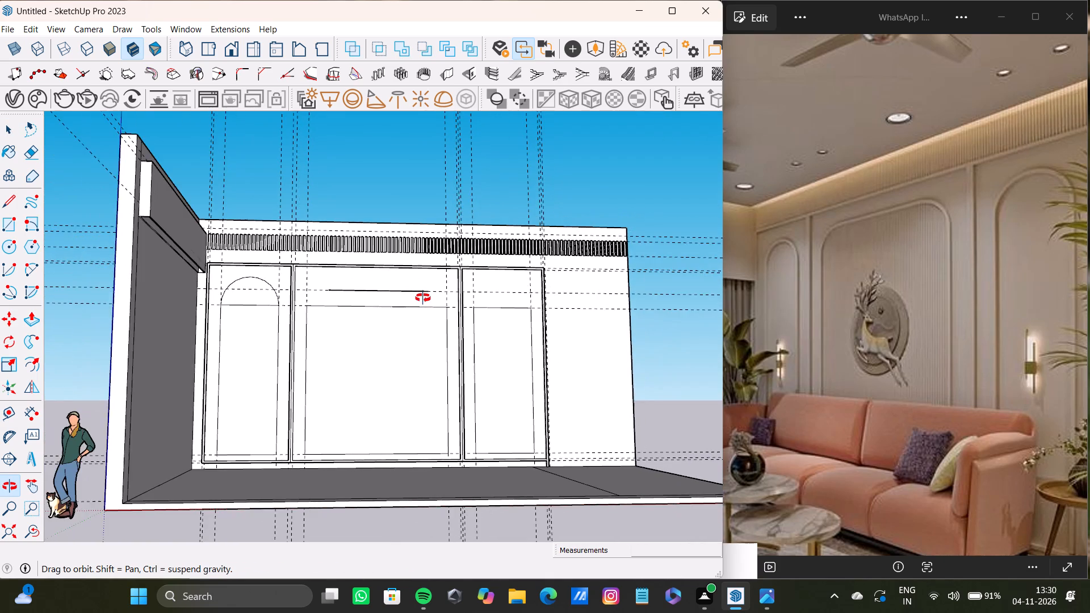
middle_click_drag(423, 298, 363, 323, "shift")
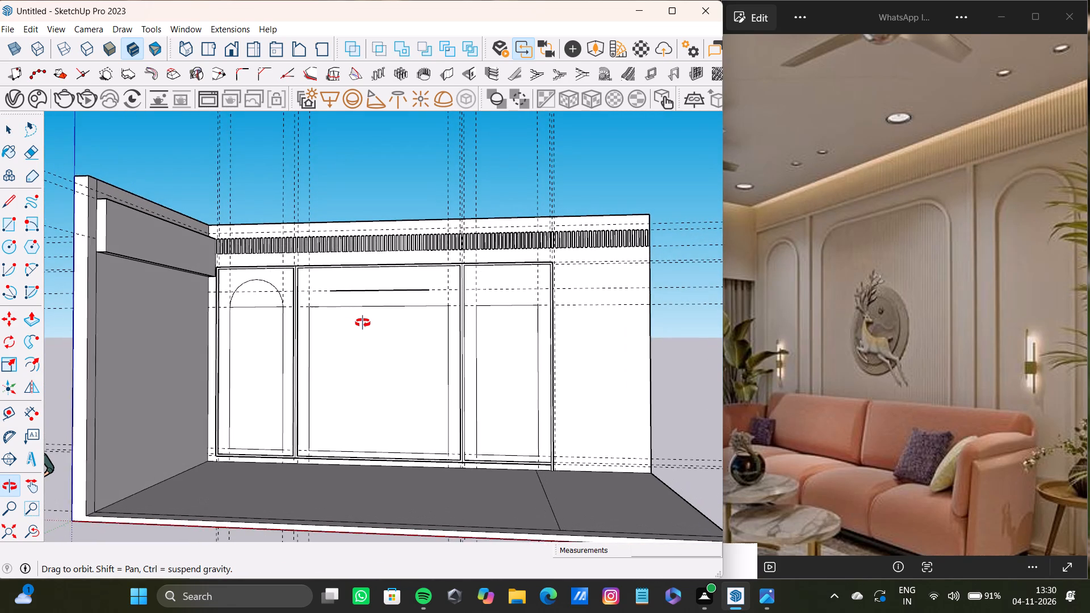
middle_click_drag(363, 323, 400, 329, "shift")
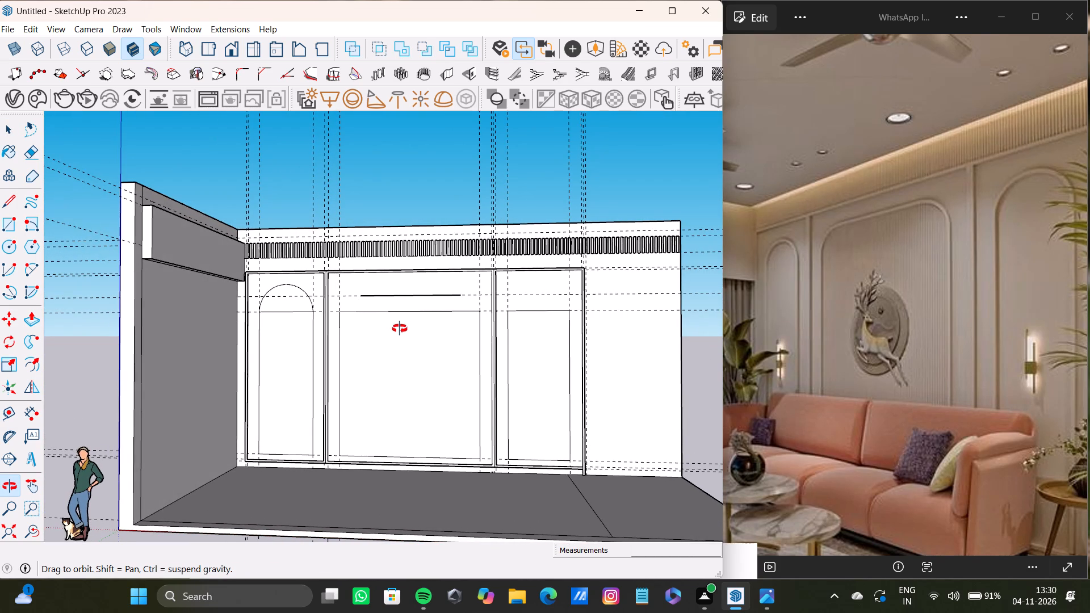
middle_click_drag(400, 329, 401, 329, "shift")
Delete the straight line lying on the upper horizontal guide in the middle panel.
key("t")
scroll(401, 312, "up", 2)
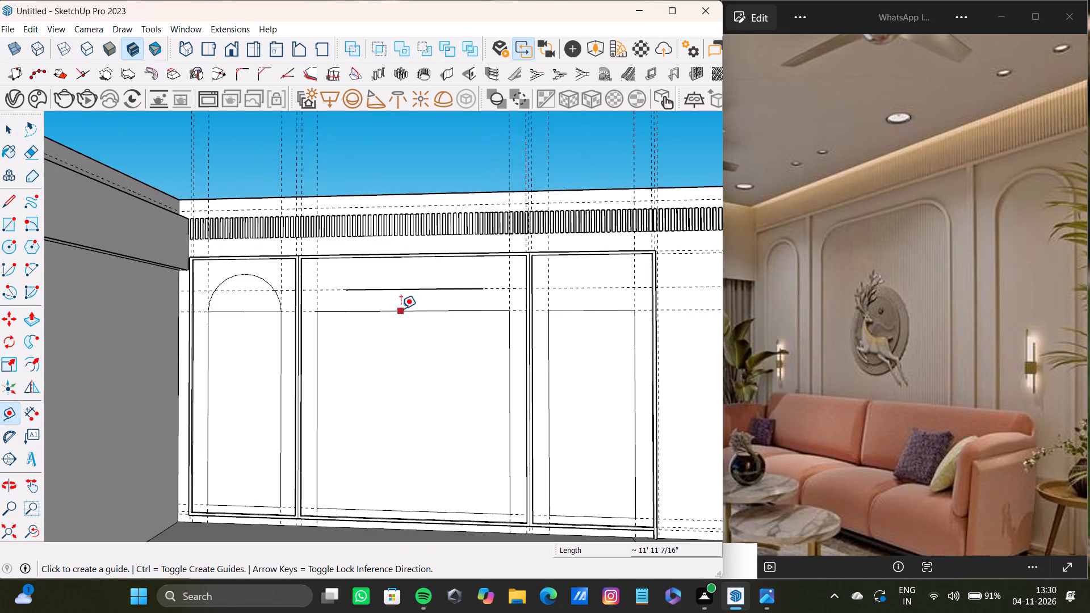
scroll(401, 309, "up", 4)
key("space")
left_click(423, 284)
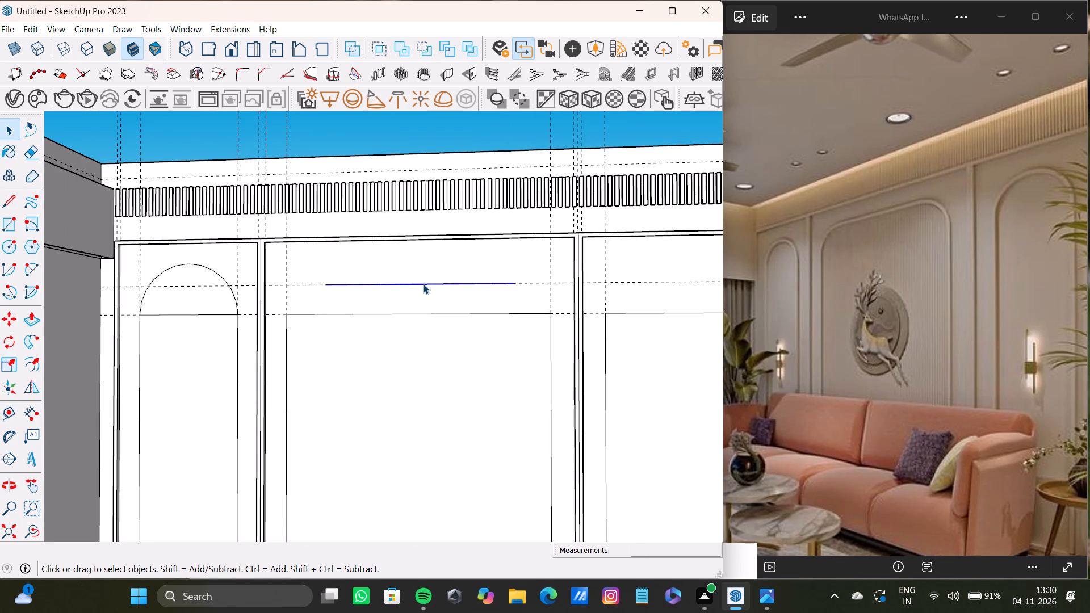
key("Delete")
Measure the distance from the middle rectangle's top edge up to the upper horizontal guide.
key("t")
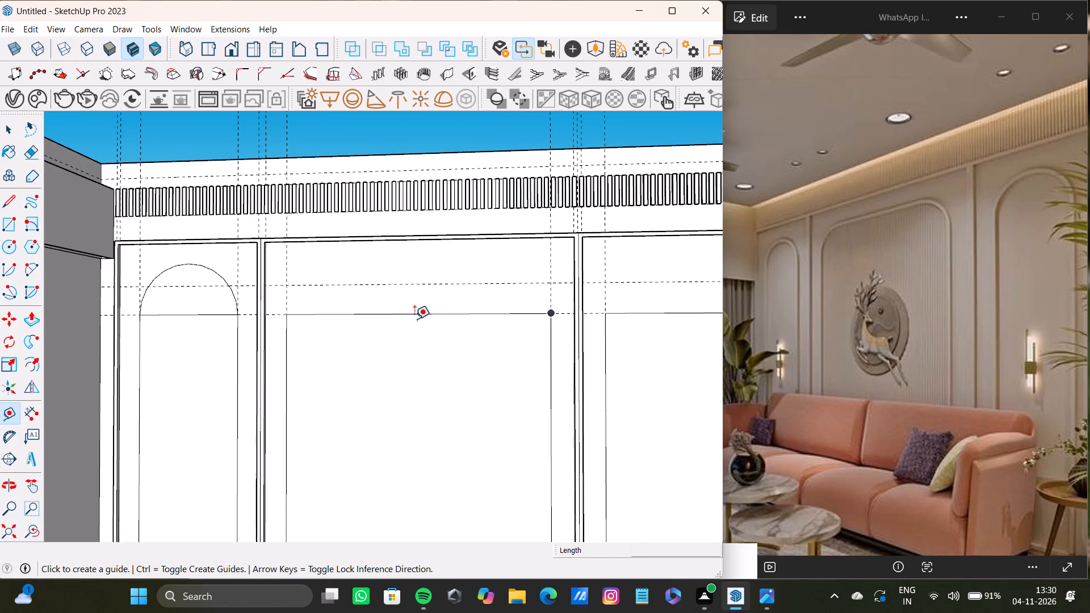
scroll(409, 311, "up", 4)
left_click(411, 314)
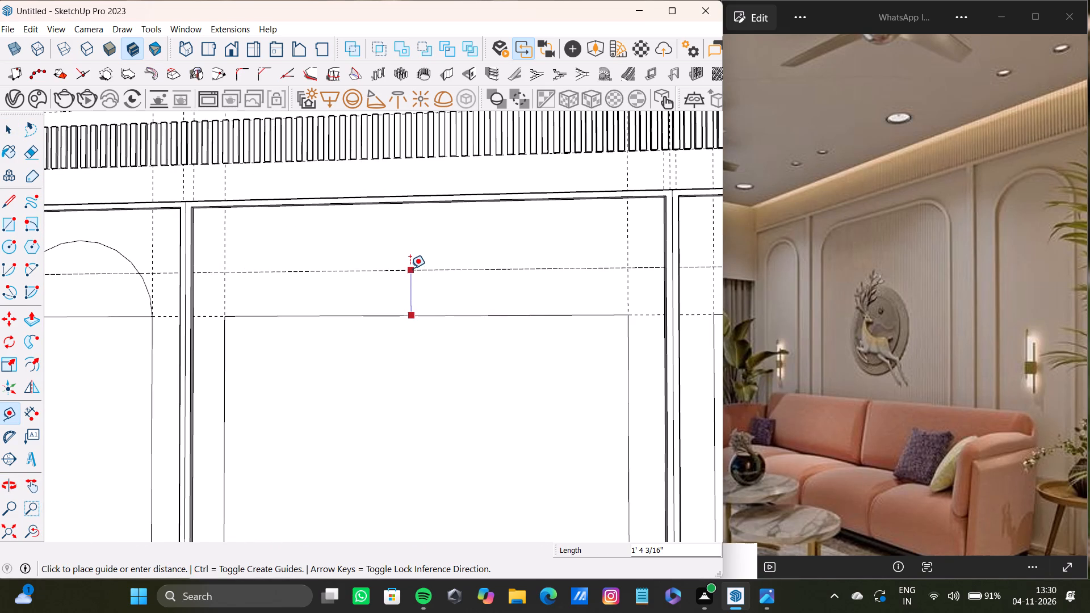
key("space")
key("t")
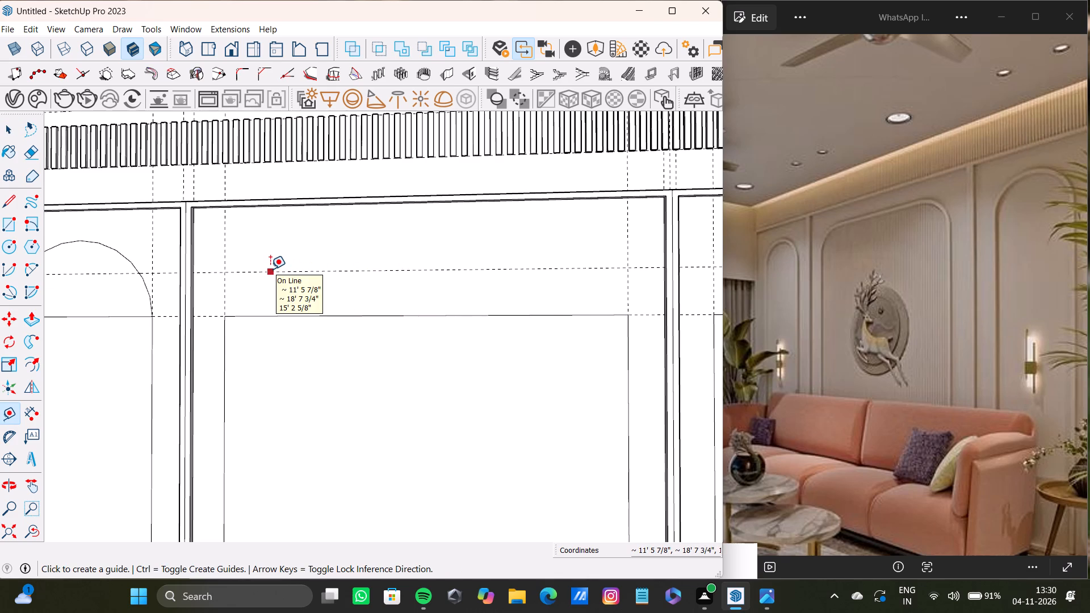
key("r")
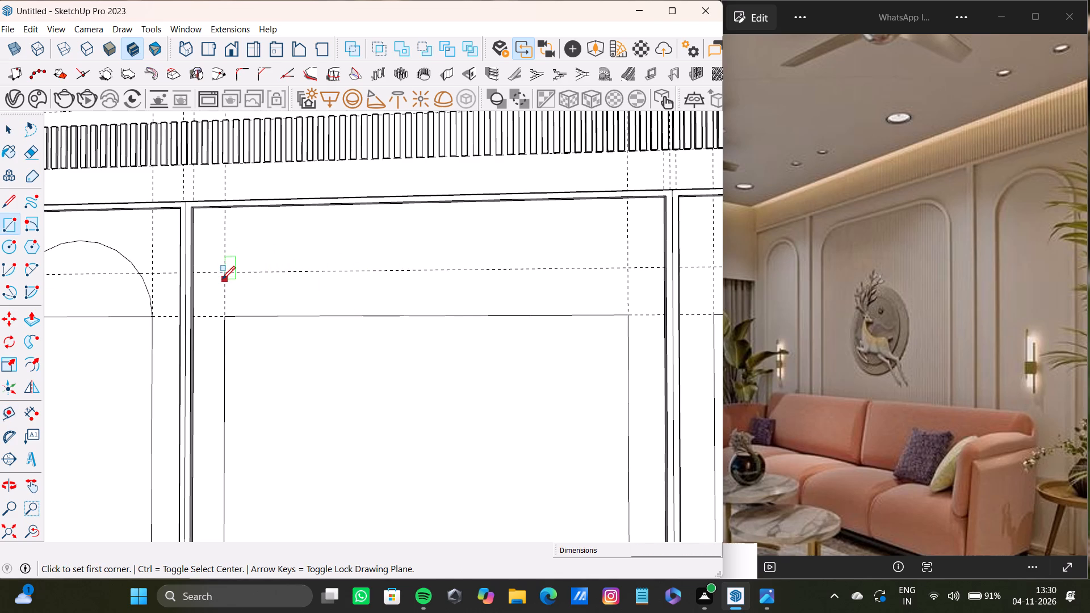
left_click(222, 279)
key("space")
Place two vertical guides in the middle panel, each 2' inward from the guides along the rectangle's left and right sides.
key("t")
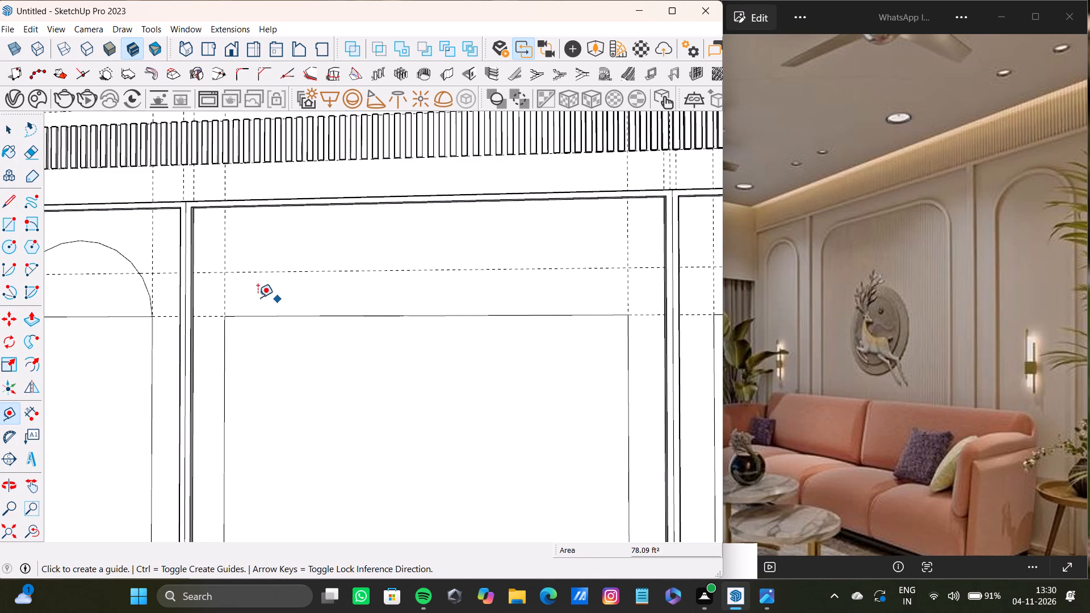
left_click_drag(223, 289, 231, 289)
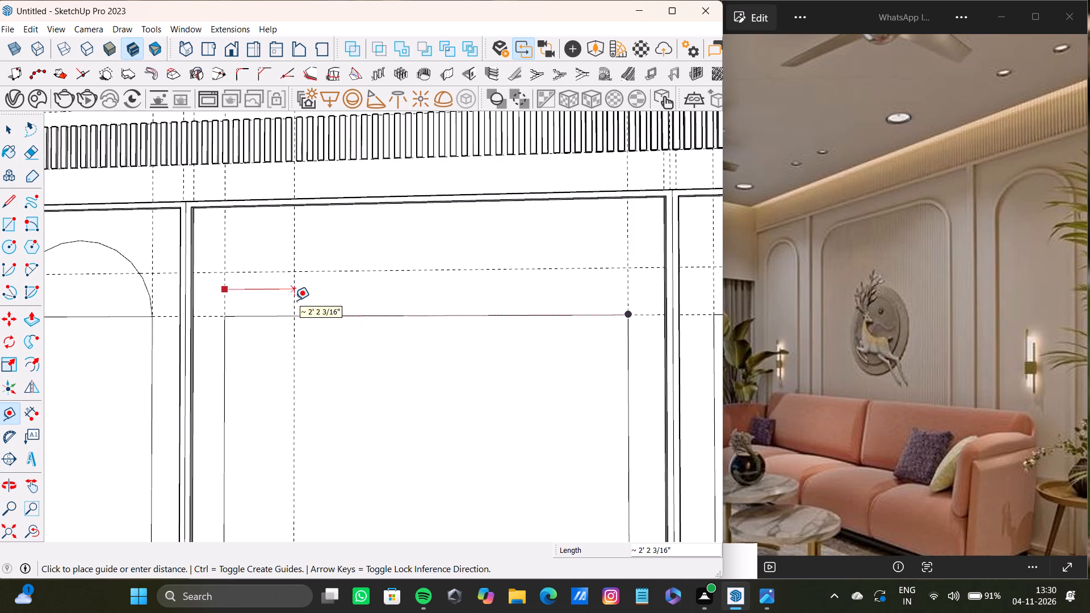
type("2'")
key("Return")
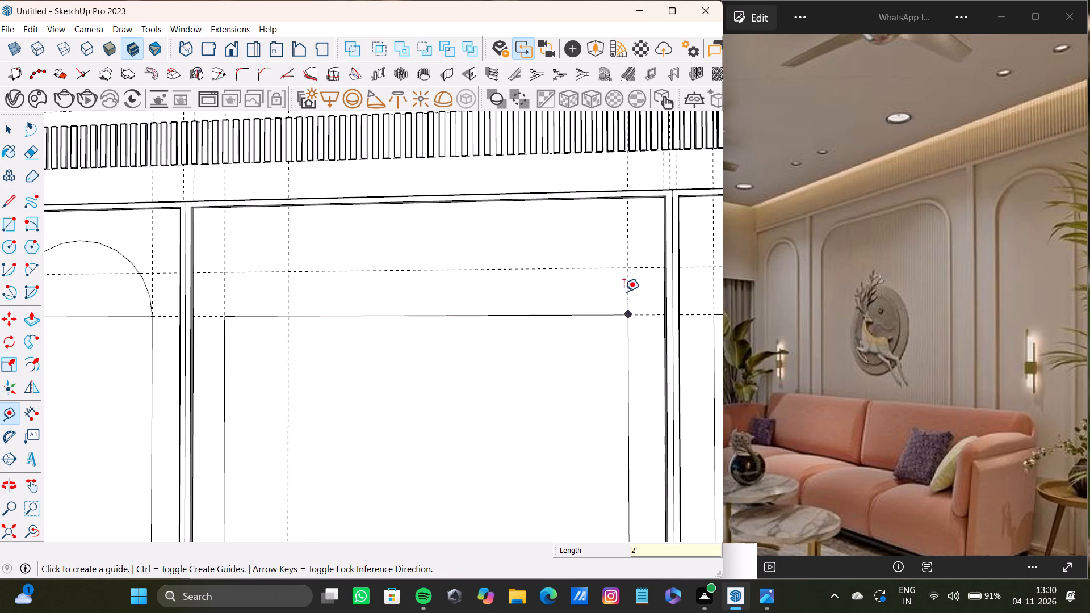
left_click(628, 293)
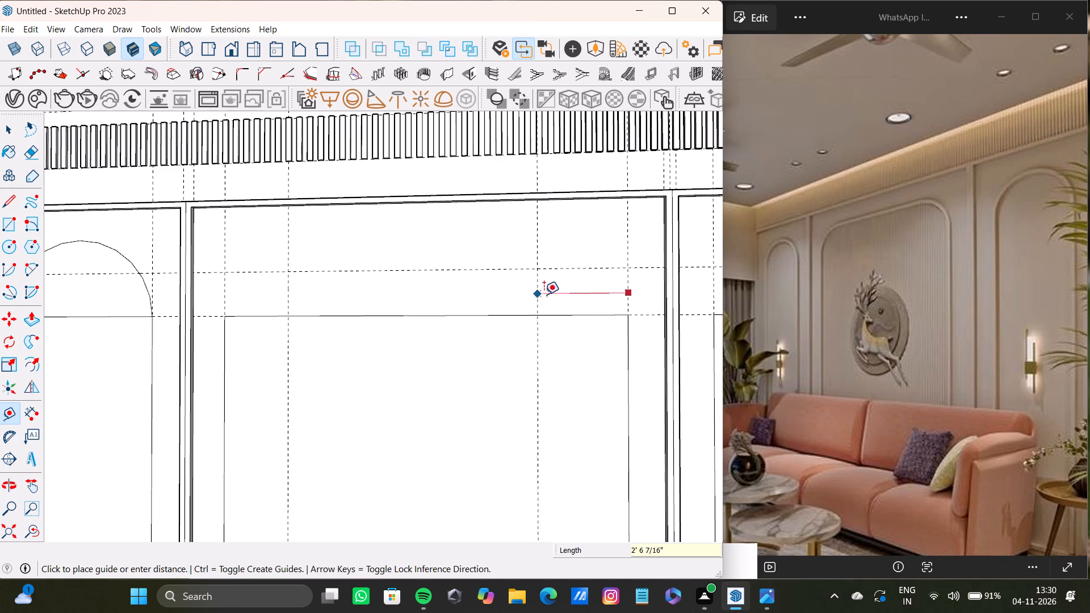
type("2'")
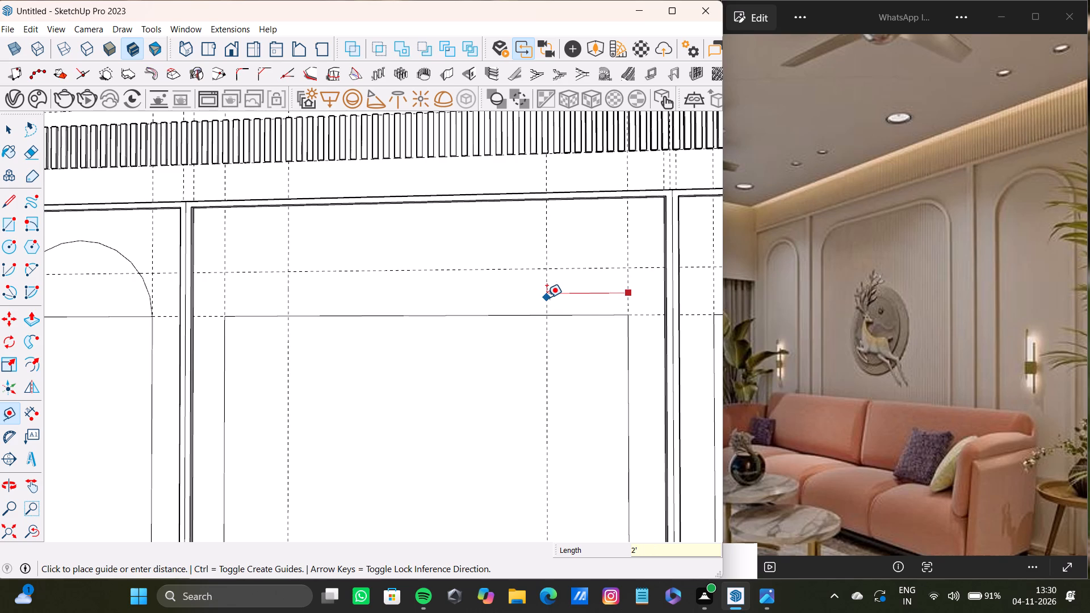
key("Return")
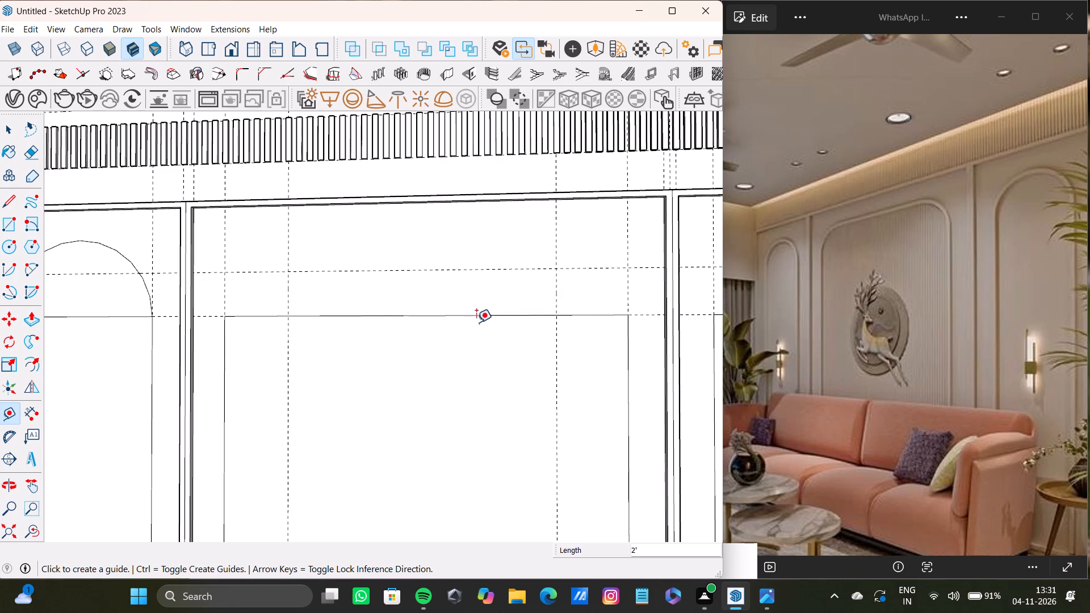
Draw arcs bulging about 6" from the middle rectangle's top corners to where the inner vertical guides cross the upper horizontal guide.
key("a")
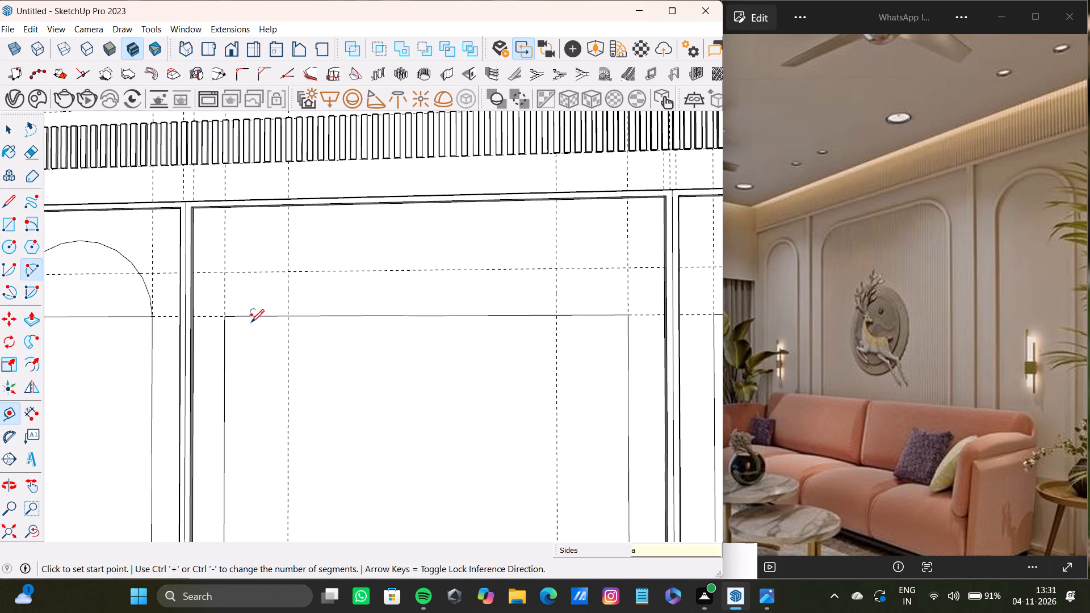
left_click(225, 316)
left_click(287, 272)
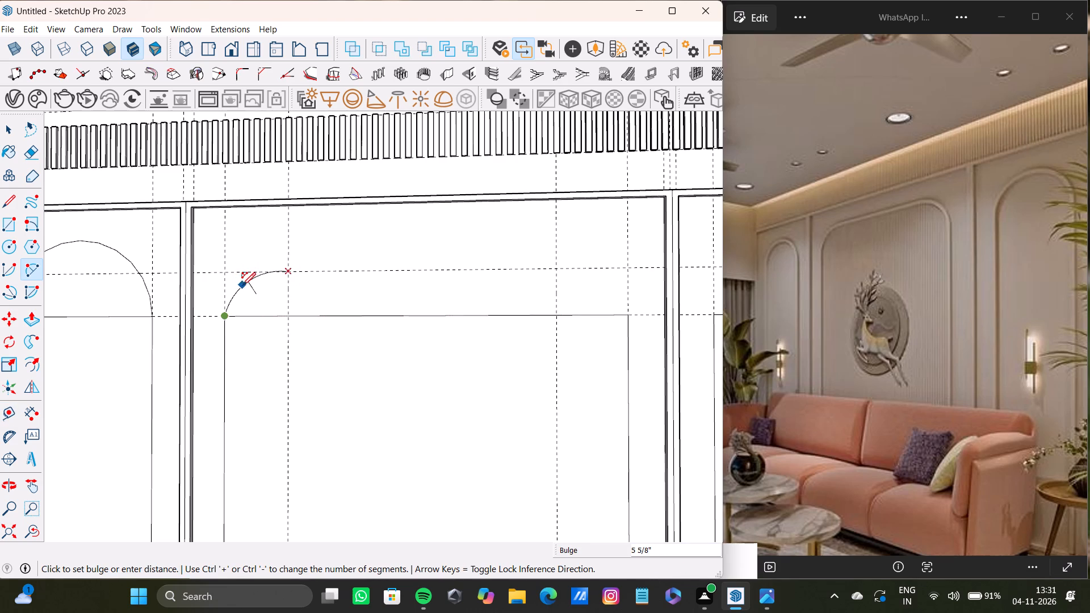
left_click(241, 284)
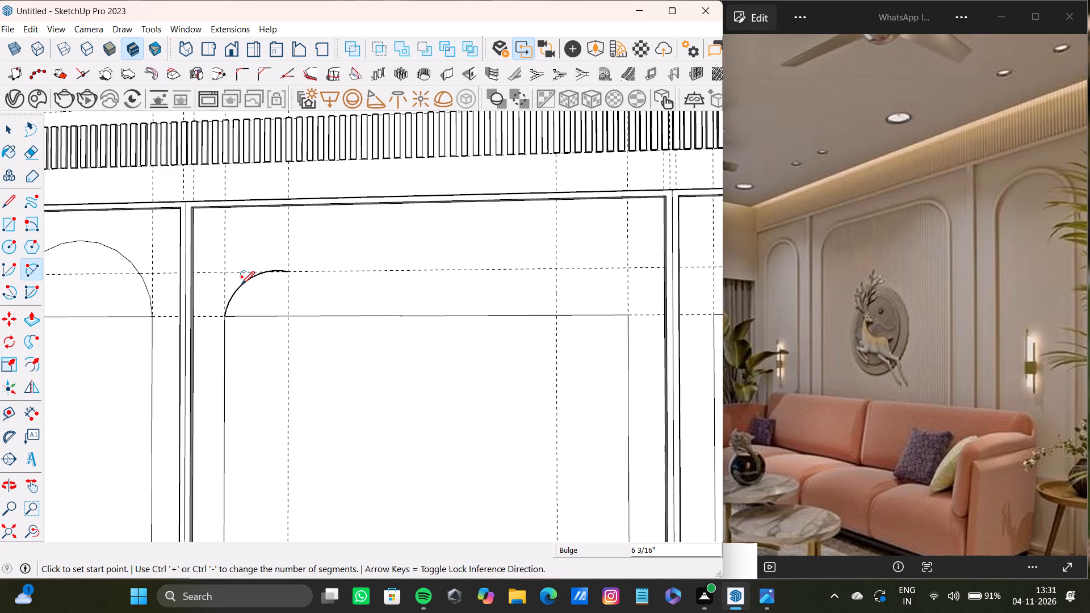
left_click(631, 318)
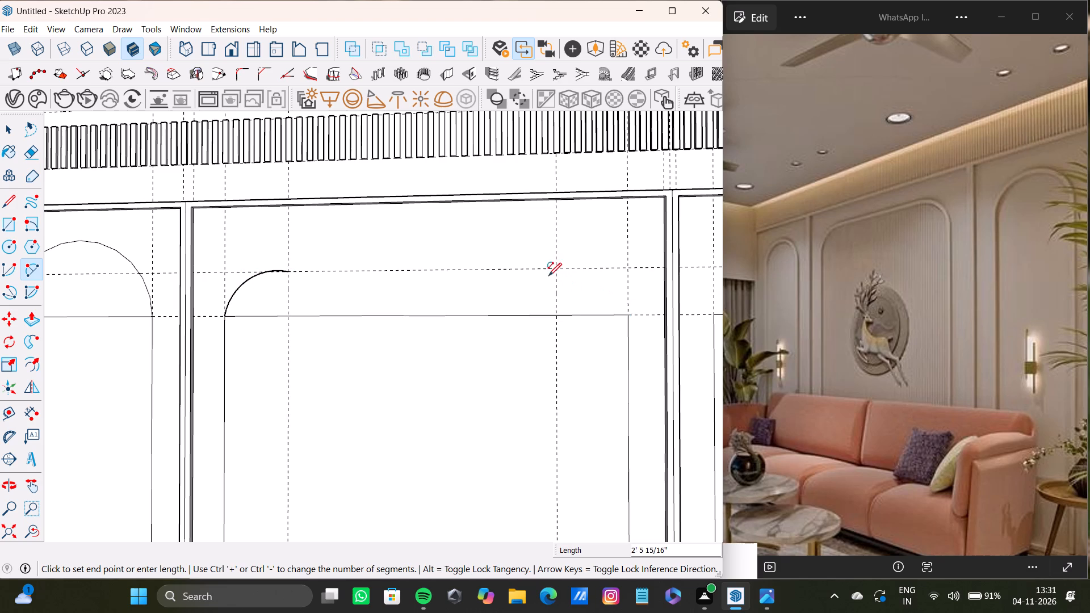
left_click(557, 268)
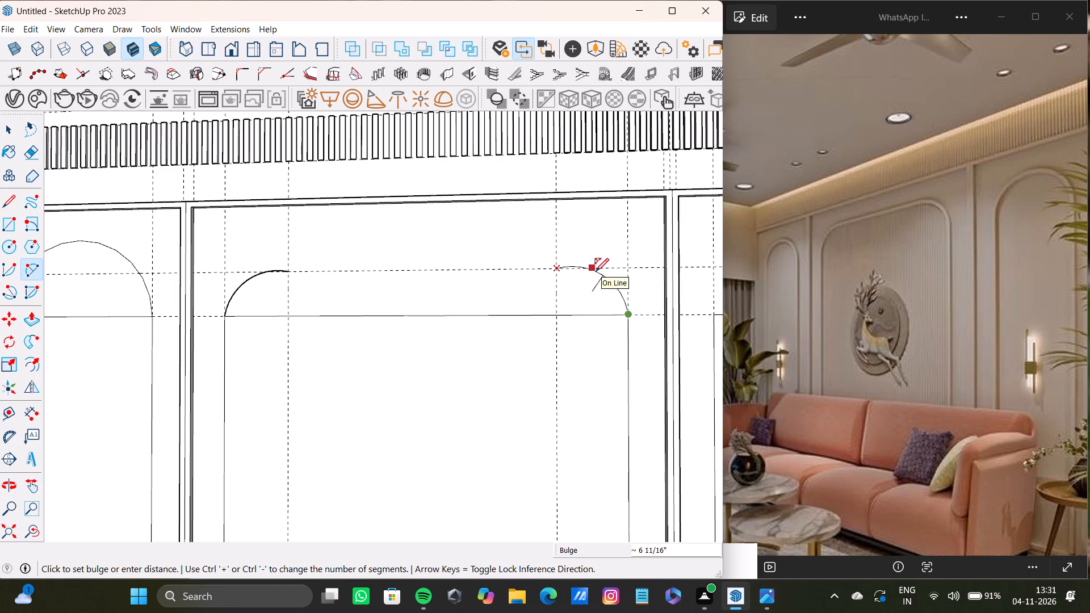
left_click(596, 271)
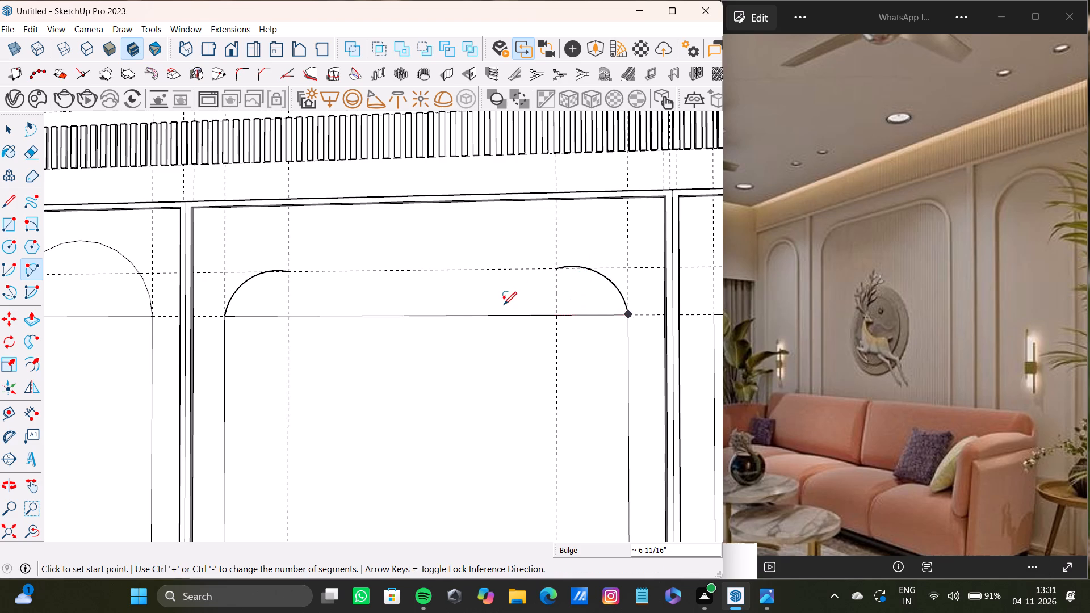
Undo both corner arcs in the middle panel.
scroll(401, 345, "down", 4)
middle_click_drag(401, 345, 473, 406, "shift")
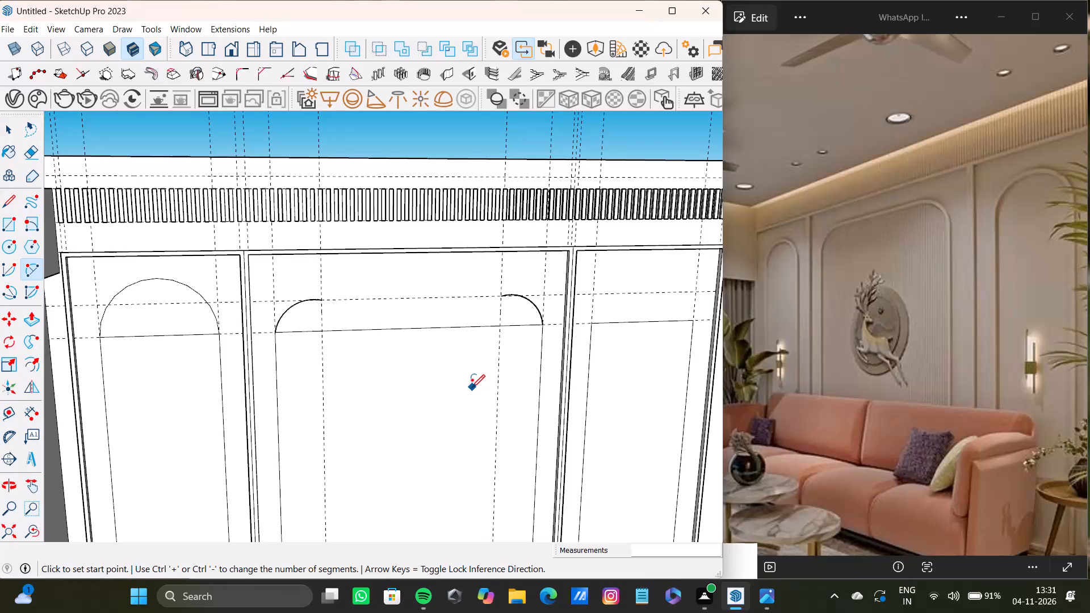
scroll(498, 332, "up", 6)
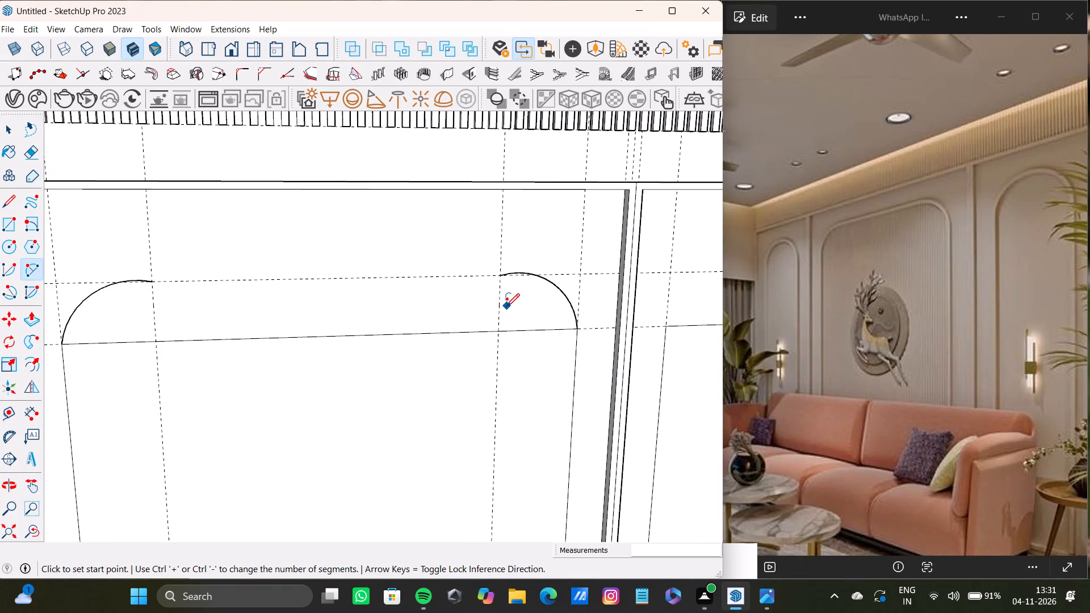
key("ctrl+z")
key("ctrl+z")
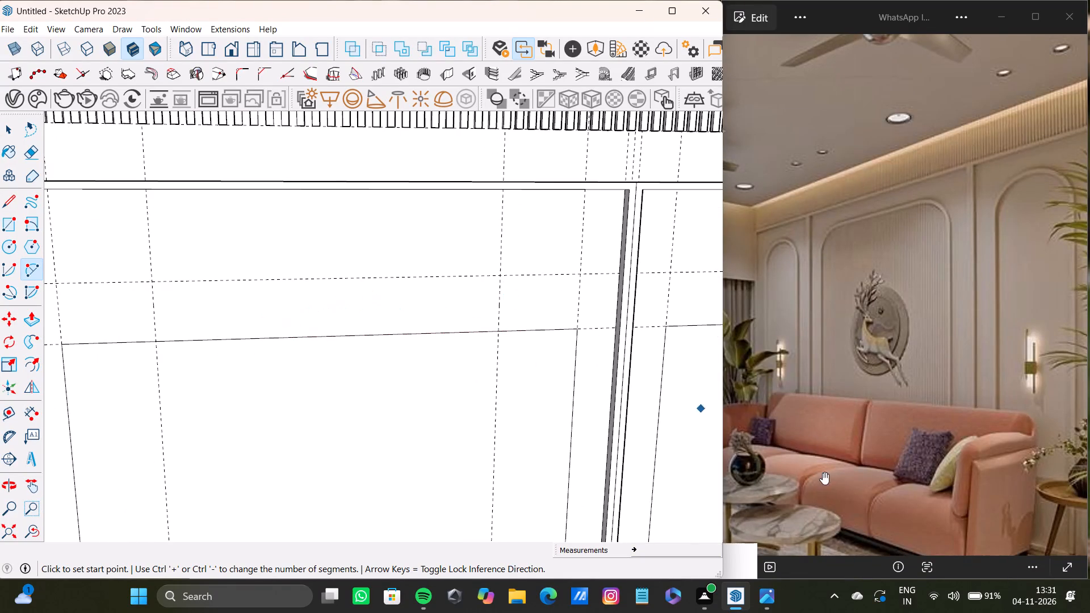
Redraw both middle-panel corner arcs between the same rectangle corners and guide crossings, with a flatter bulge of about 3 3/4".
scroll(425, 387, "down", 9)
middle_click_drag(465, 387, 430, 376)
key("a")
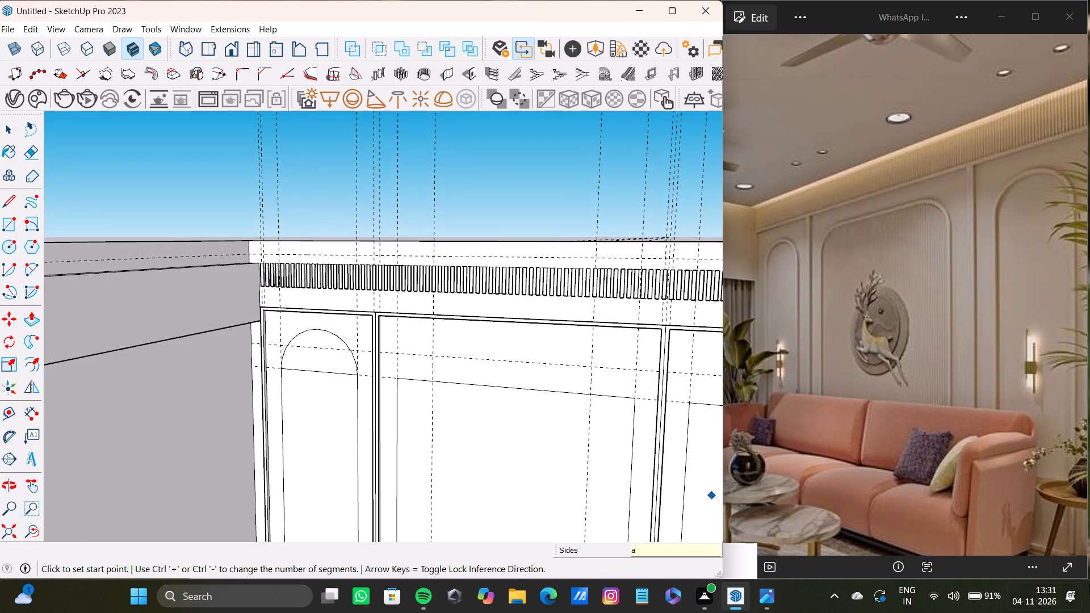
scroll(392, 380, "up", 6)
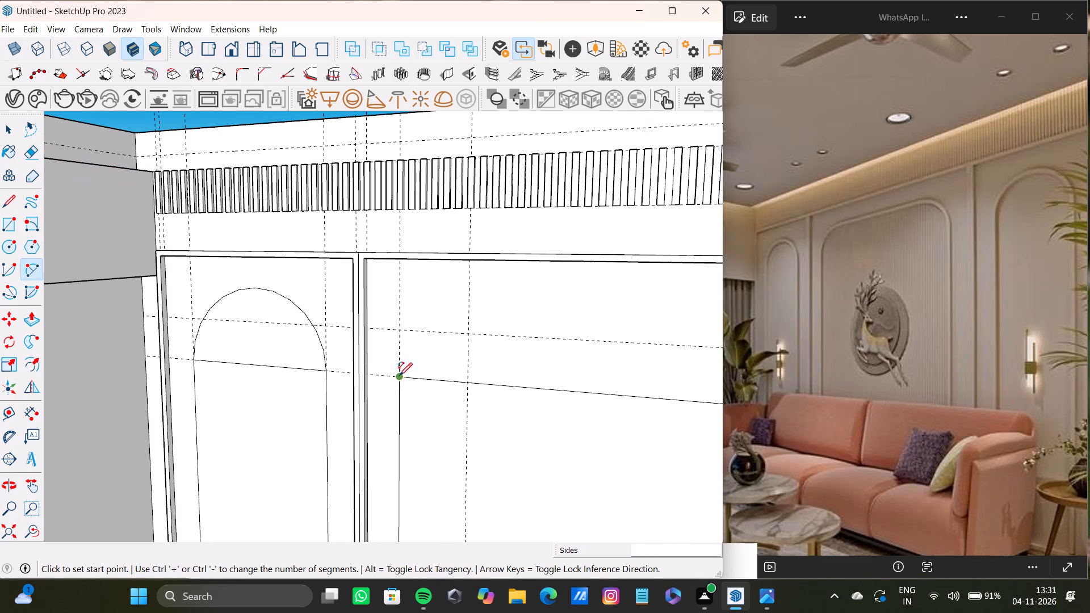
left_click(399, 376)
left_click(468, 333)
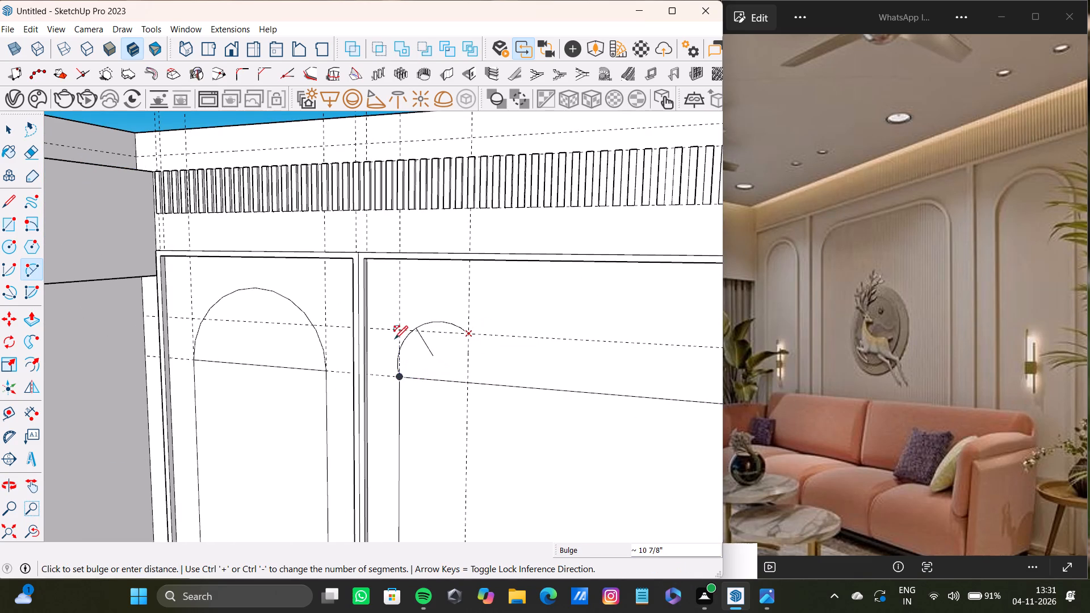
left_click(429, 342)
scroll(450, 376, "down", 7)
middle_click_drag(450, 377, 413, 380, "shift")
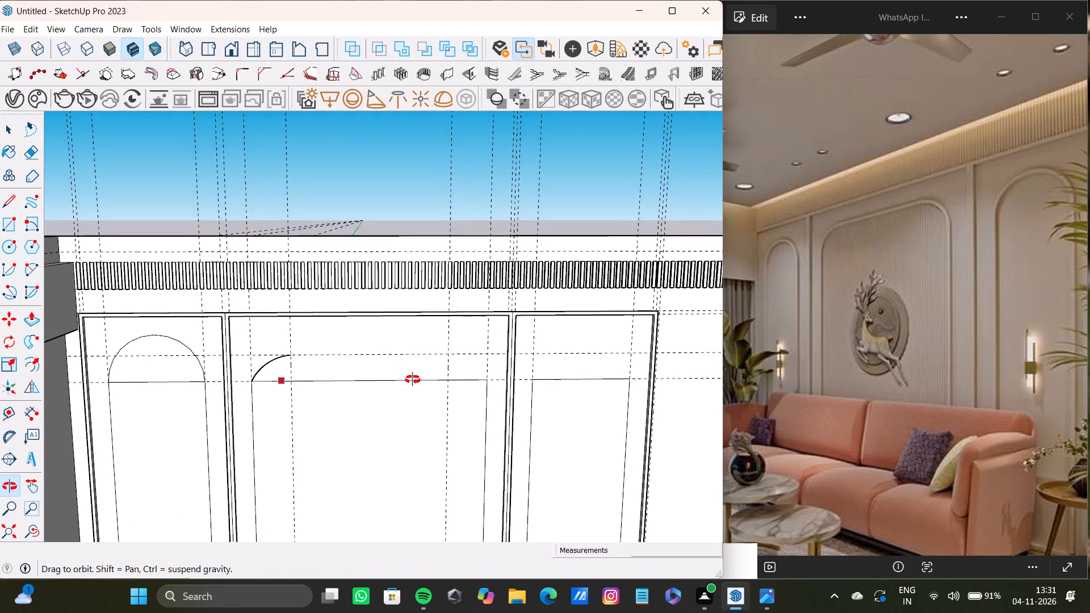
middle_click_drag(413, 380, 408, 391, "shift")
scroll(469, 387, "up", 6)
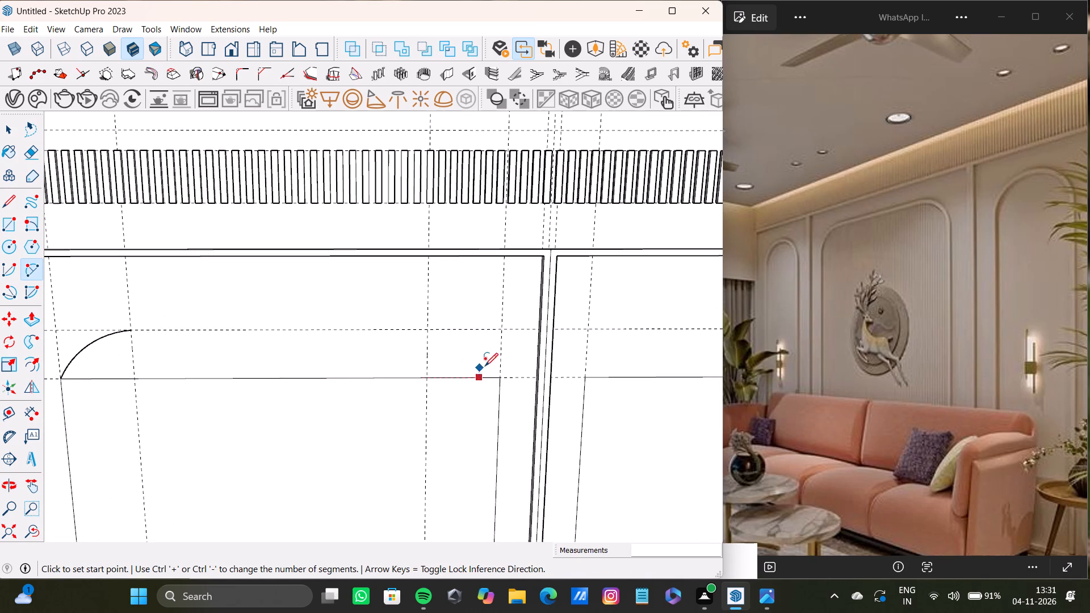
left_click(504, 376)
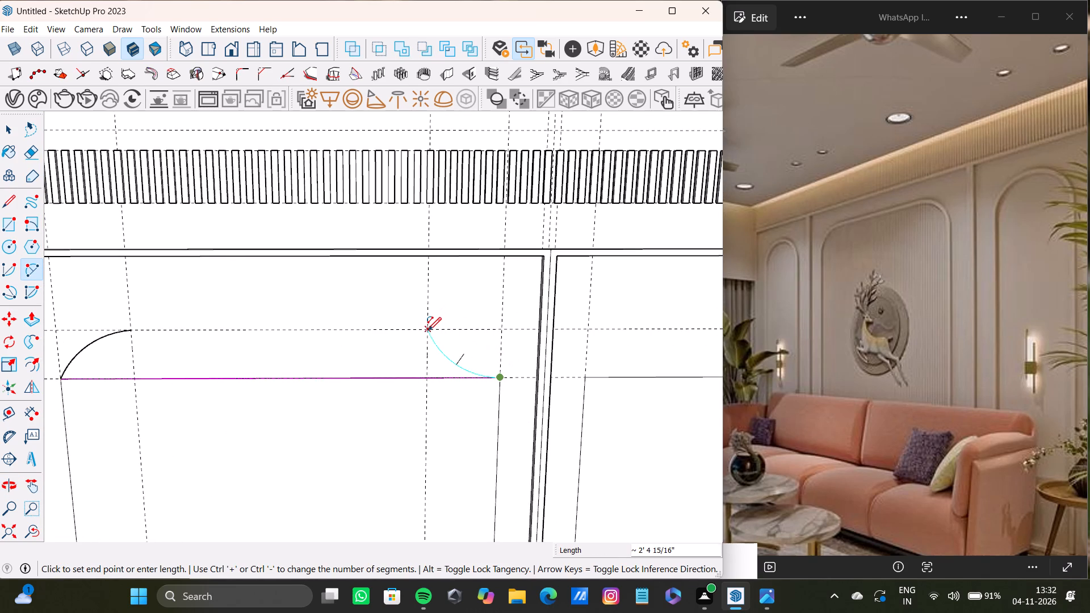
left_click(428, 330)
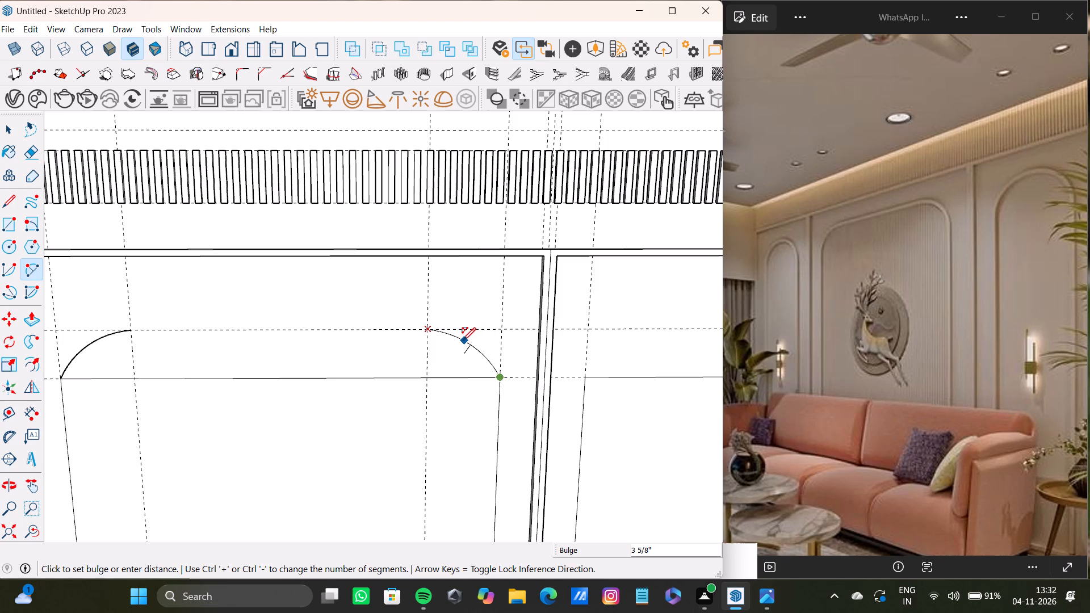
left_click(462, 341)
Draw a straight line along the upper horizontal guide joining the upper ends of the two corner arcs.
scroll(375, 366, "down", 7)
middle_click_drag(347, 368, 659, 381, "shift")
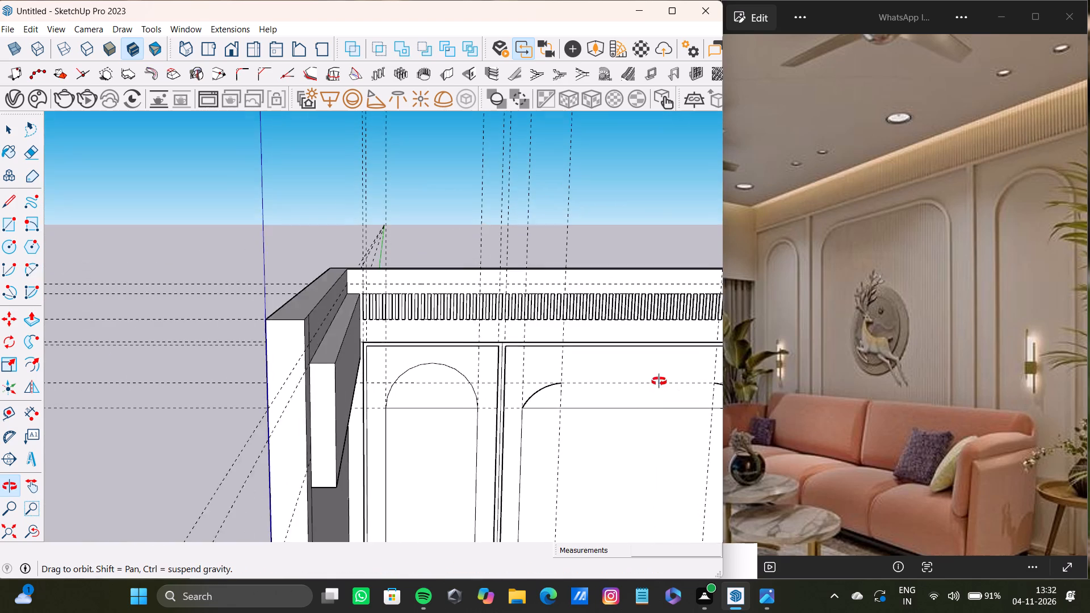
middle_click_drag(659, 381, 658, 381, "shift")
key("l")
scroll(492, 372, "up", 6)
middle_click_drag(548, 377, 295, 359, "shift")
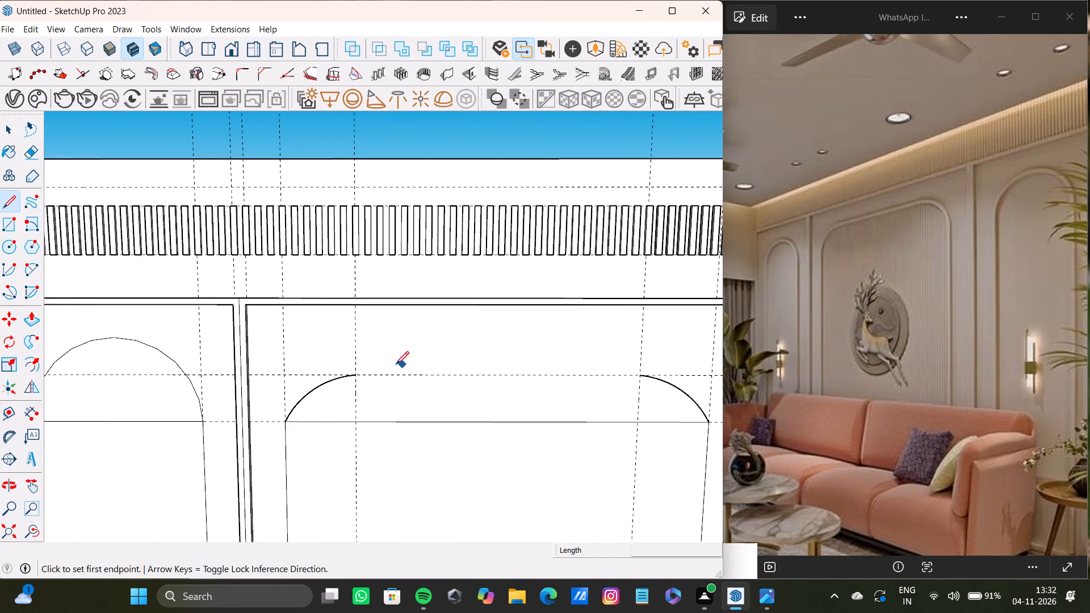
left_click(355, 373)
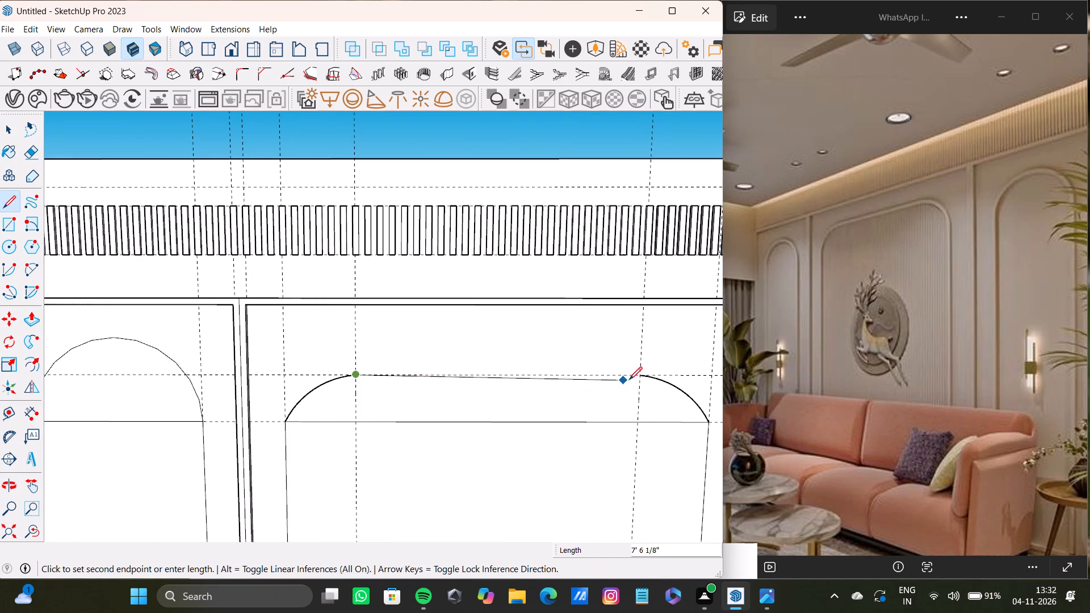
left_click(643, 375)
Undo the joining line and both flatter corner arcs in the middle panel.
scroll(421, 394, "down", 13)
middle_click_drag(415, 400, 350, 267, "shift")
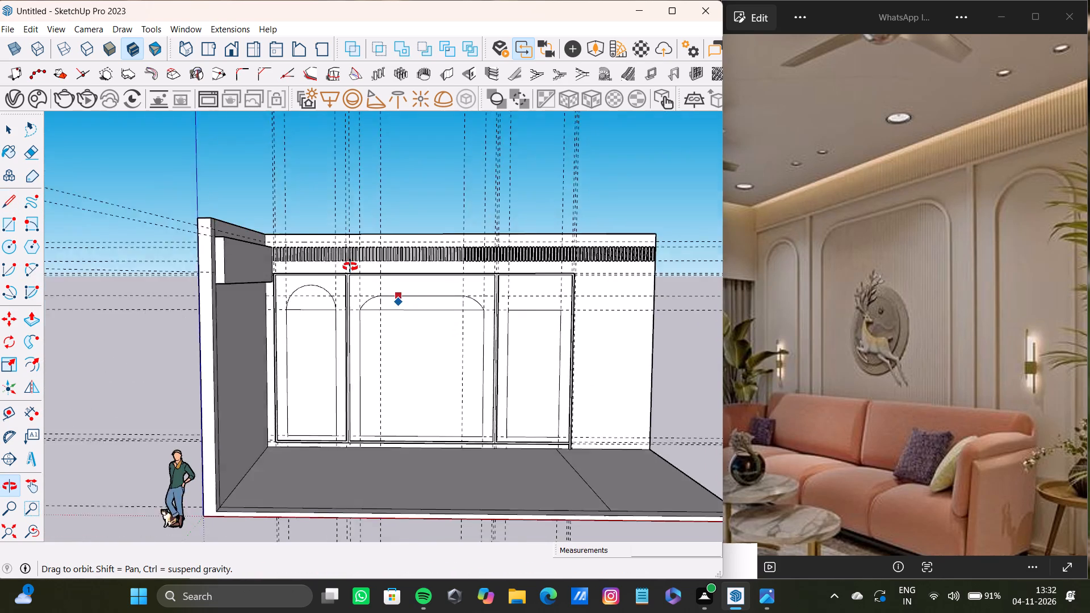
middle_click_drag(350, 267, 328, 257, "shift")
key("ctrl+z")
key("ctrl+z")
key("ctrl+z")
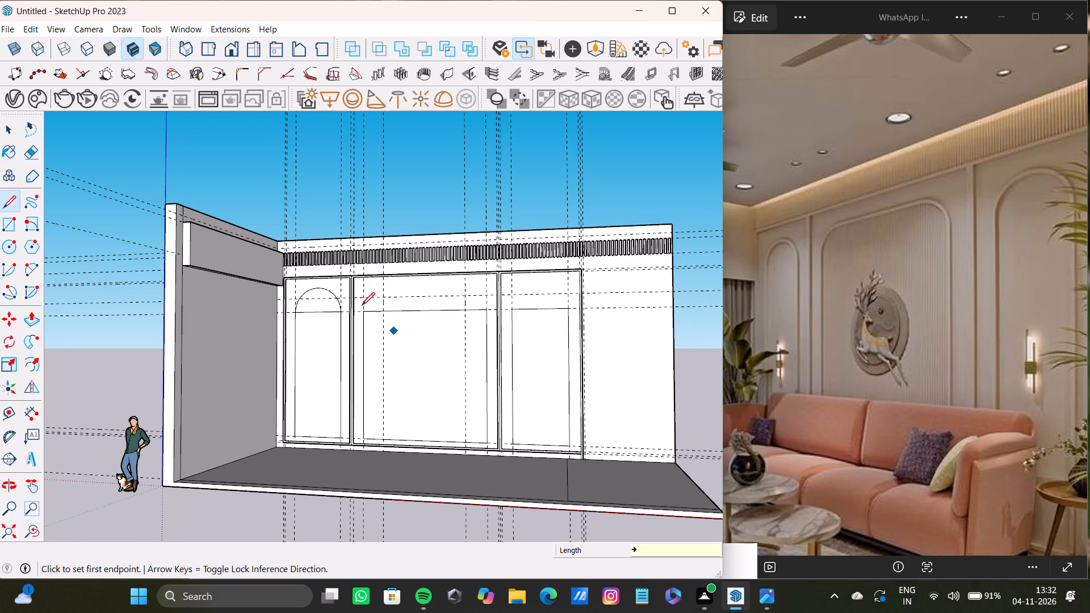
Delete the straight line across the base of the arch in the left panel.
scroll(359, 299, "up", 8)
key("space")
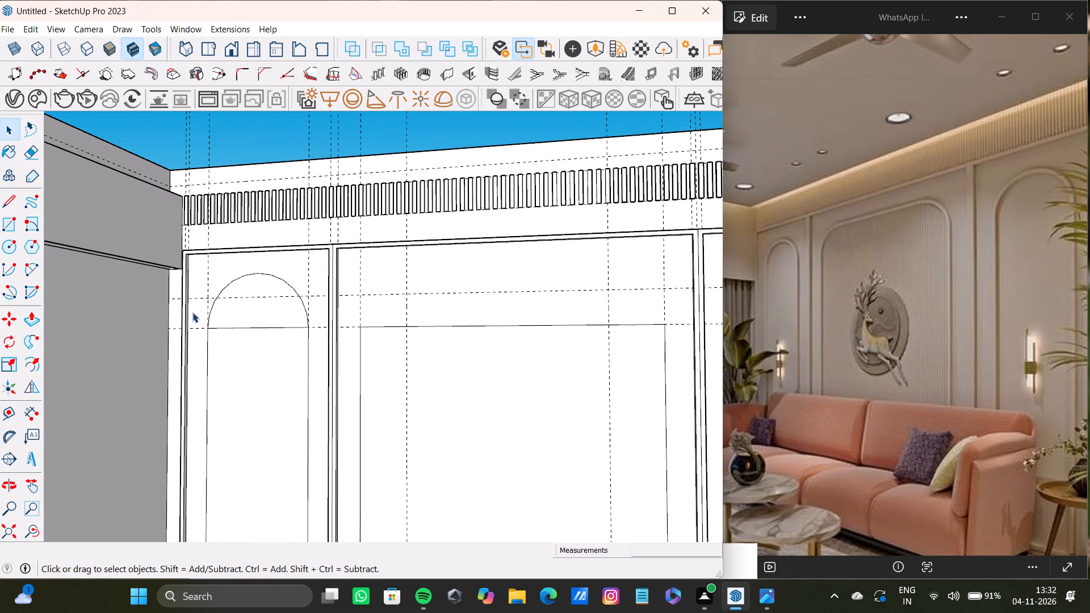
left_click(263, 328)
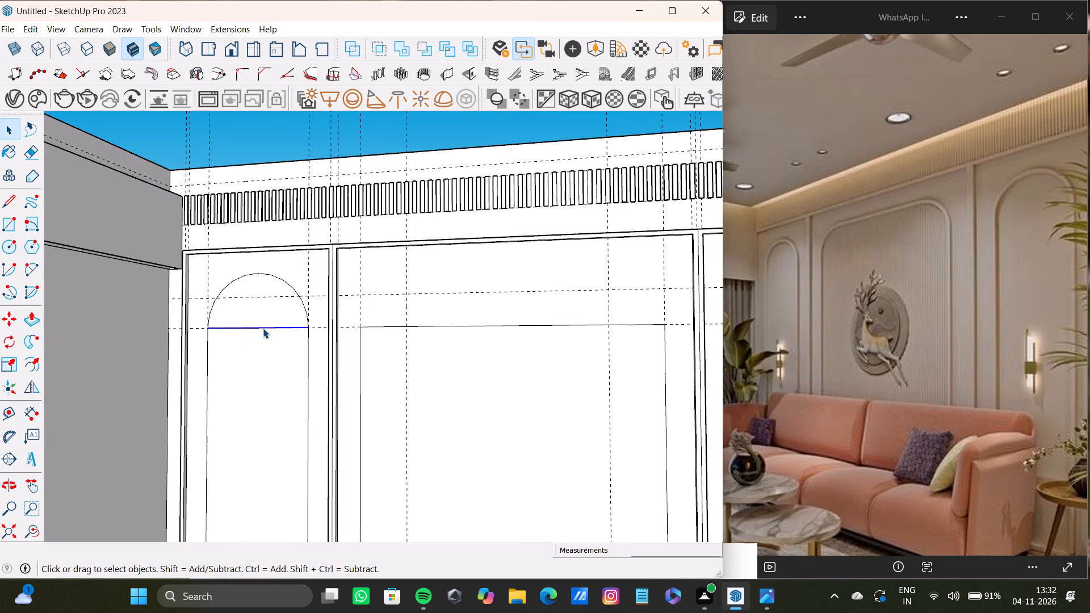
key("Delete")
Place a horizontal guide about 2' 5" above the middle rectangle's top edge, level with the top of the left panel's arch.
scroll(263, 328, "down", 6)
middle_click_drag(273, 322, 260, 332, "shift")
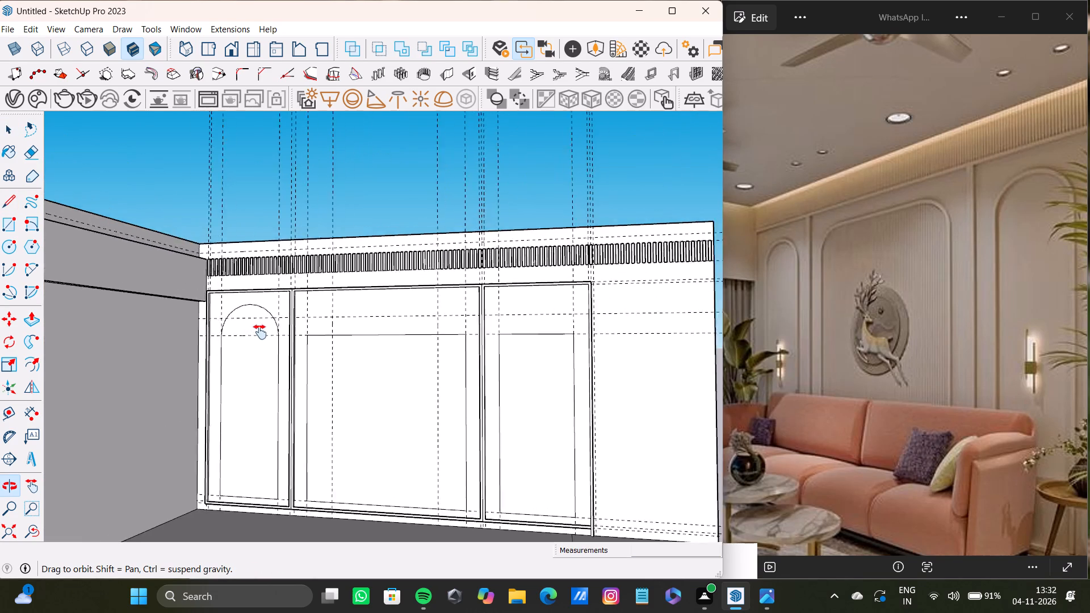
middle_click_drag(260, 332, 318, 394, "shift")
key("t")
scroll(399, 352, "up", 6)
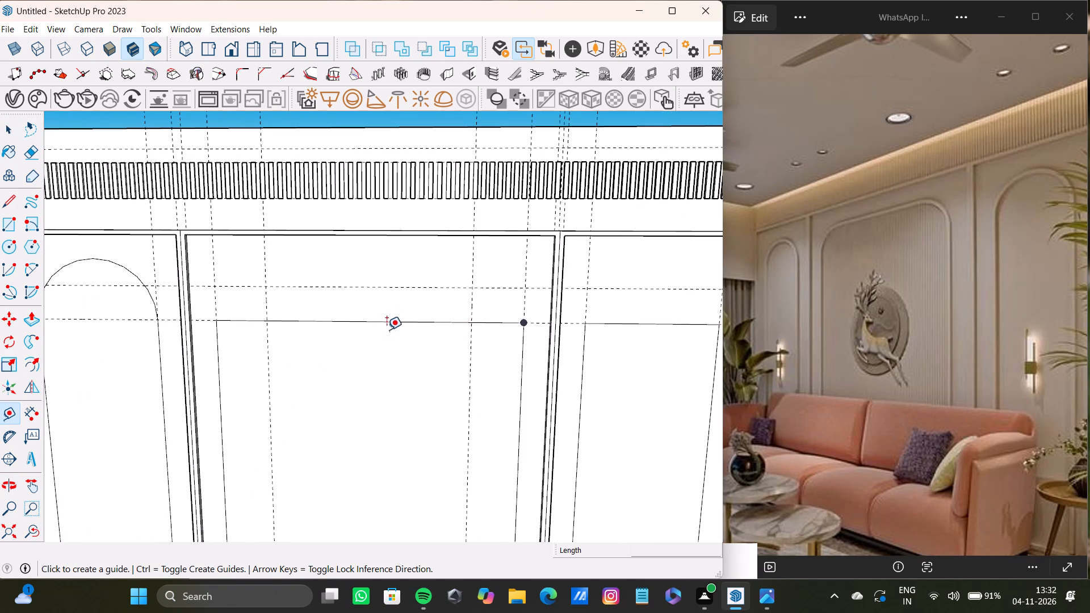
left_click_drag(391, 320, 388, 308)
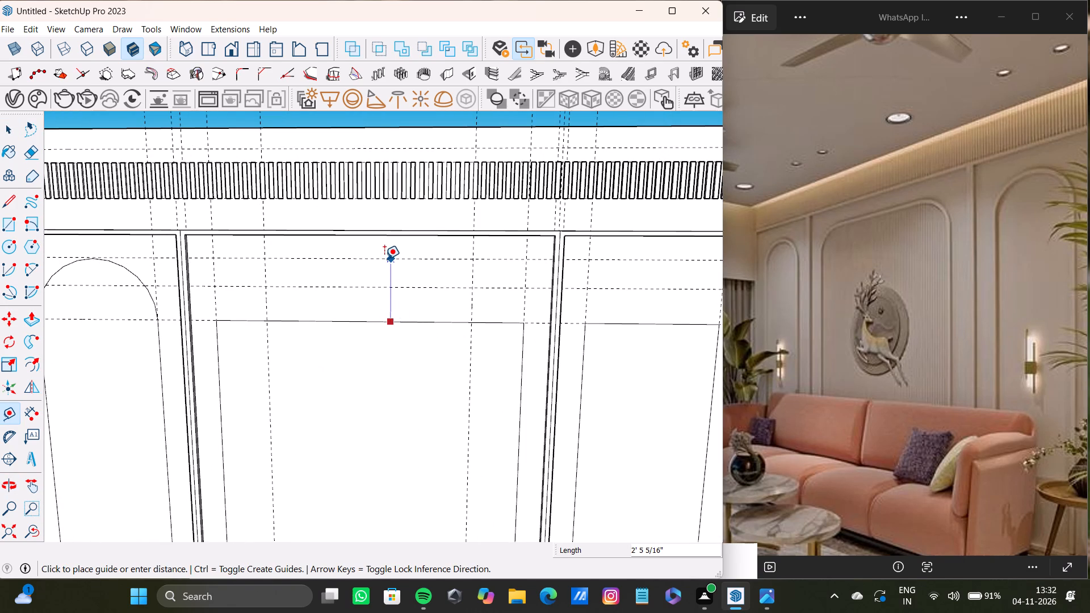
left_click(383, 260)
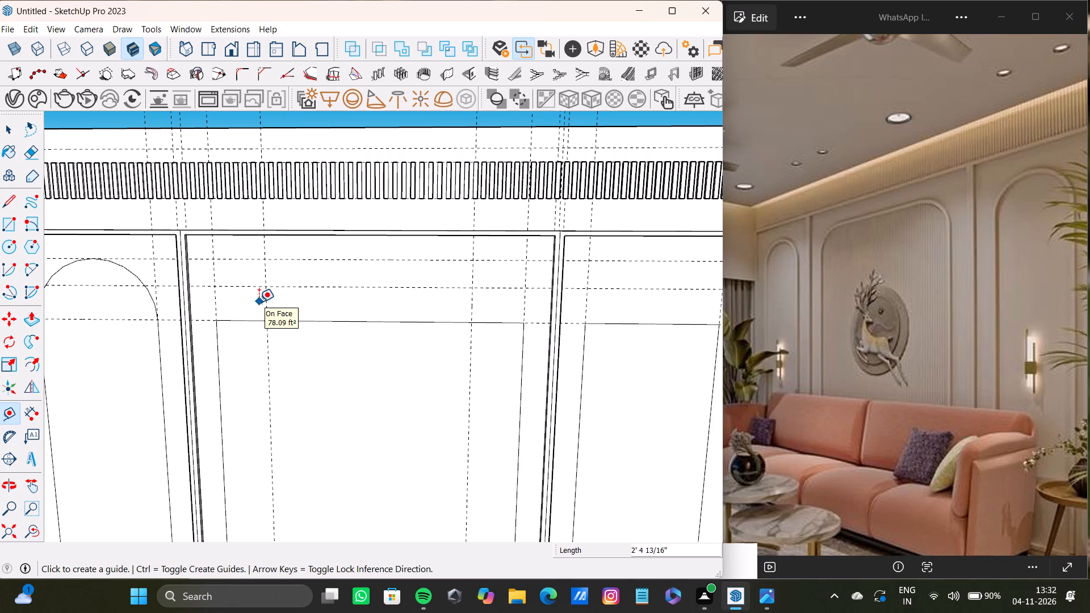
Draw a straight line along the new horizontal guide between the middle panel's two inner vertical guides.
key("l")
left_click(262, 258)
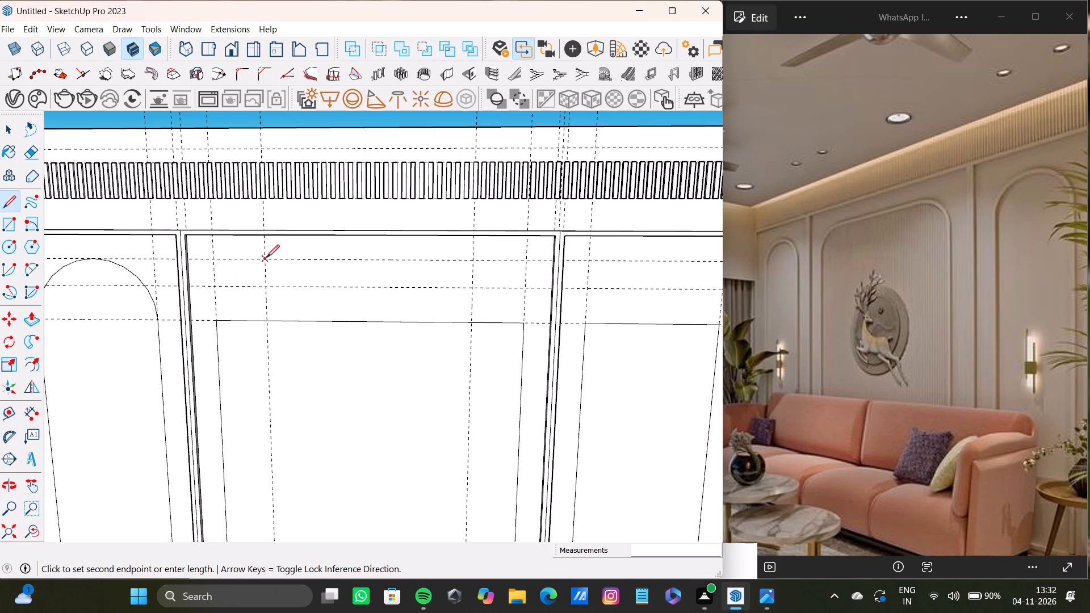
left_click(469, 261)
key("space")
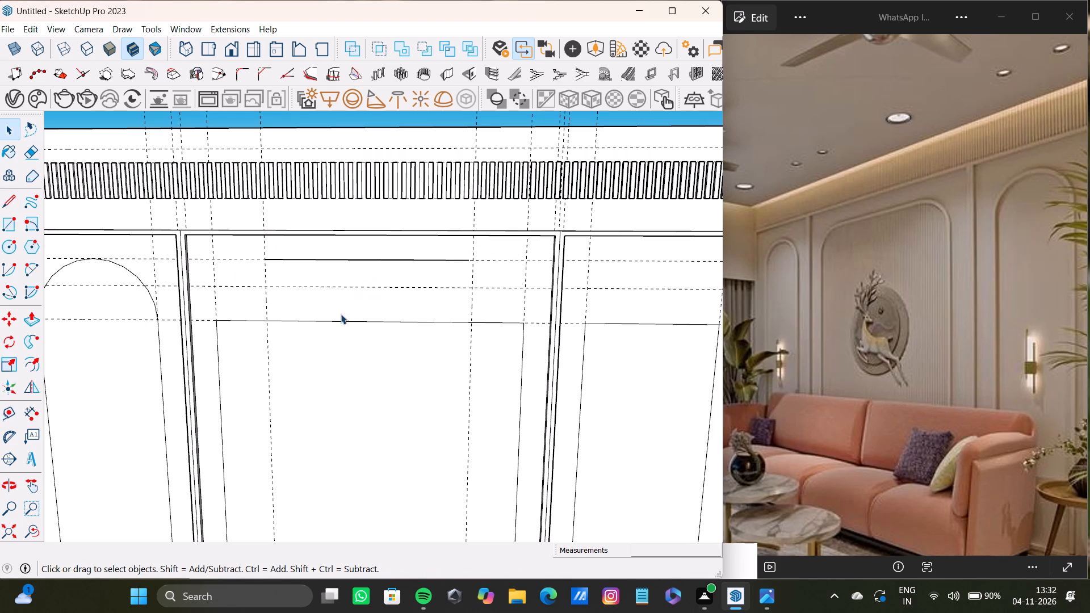
Draw arcs bulging about 8 3/4" joining the middle rectangle's top corners to the ends of the raised top line.
key("a")
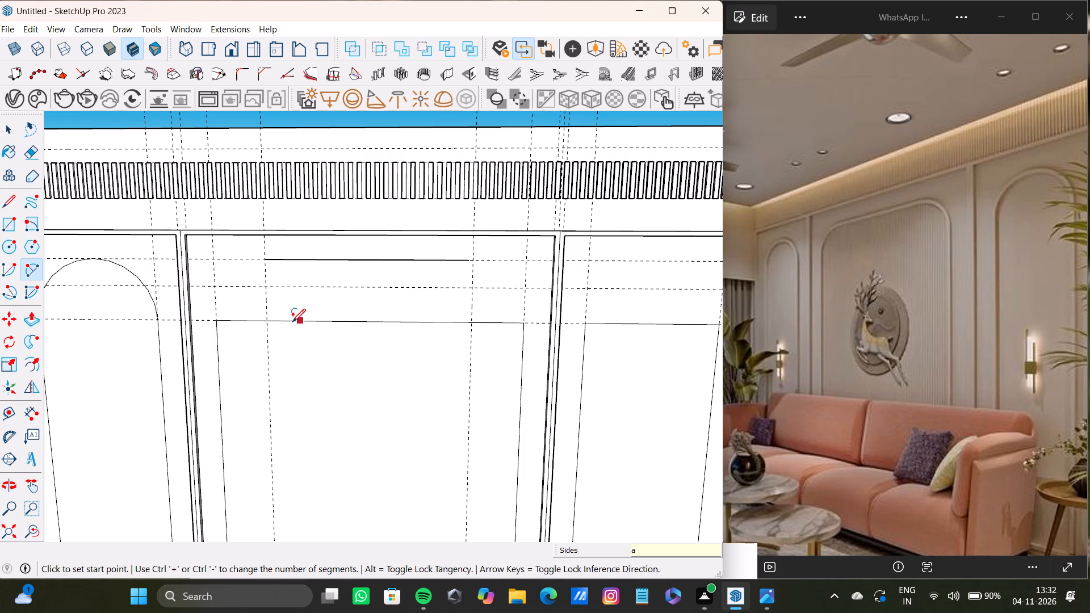
left_click(213, 316)
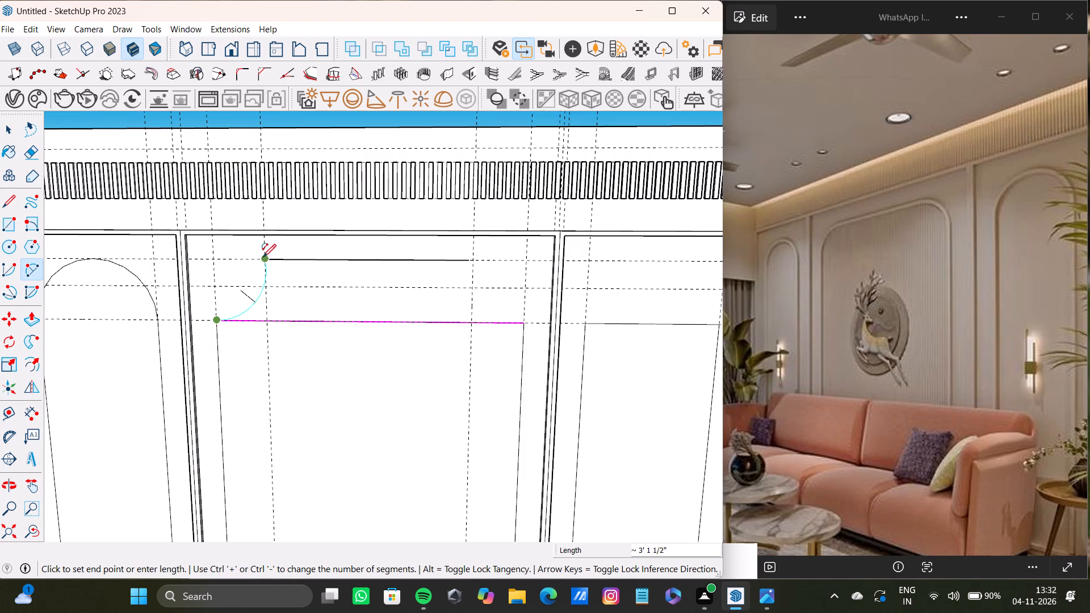
left_click(263, 259)
left_click(237, 262)
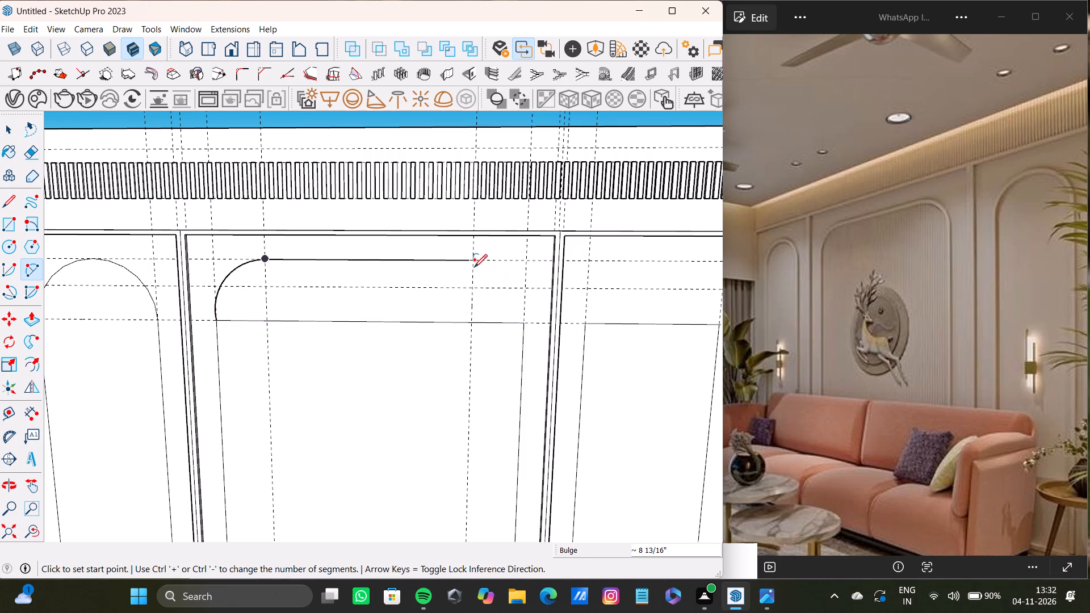
left_click(468, 258)
left_click(522, 325)
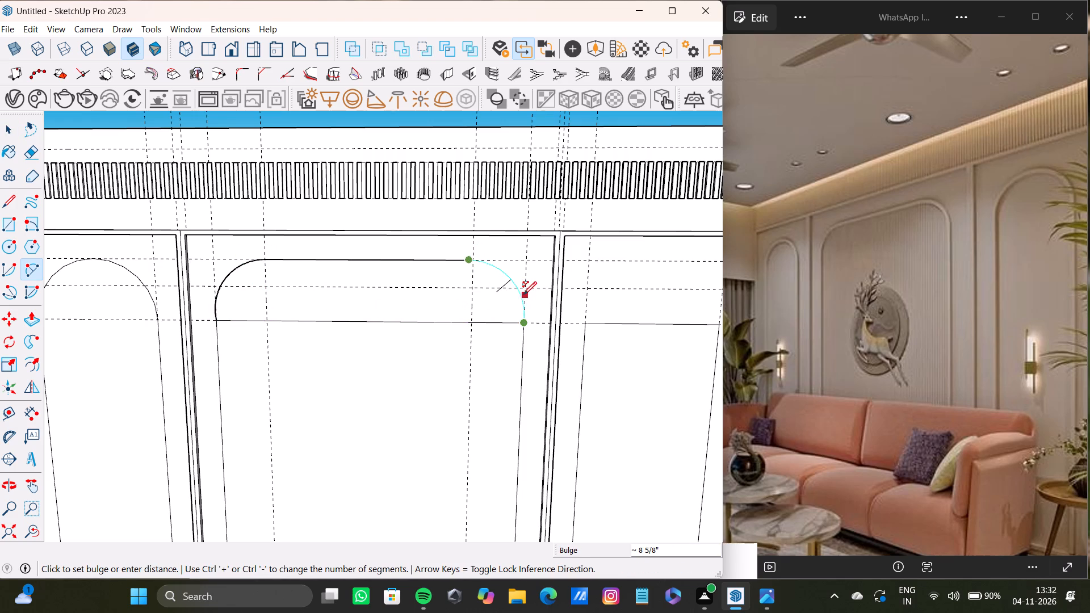
left_click(523, 294)
key("space")
Delete the middle rectangle's original top edge beneath the new rounded outline.
scroll(421, 308, "down", 8)
middle_click_drag(420, 320, 369, 337, "shift")
scroll(413, 330, "up", 4)
key("space")
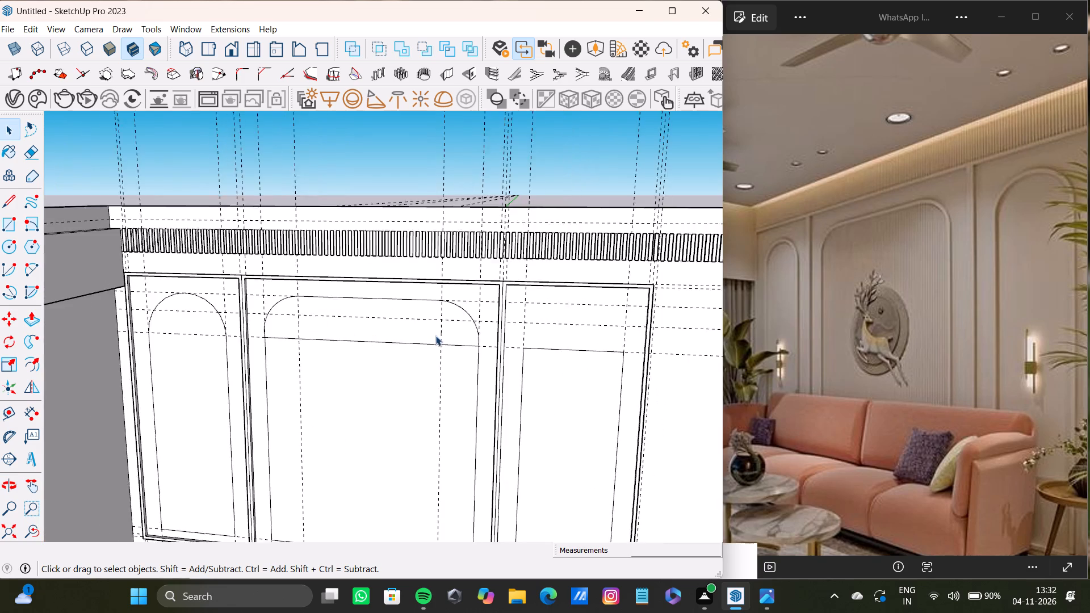
scroll(435, 335, "up", 3)
left_click(441, 350)
key("Delete")
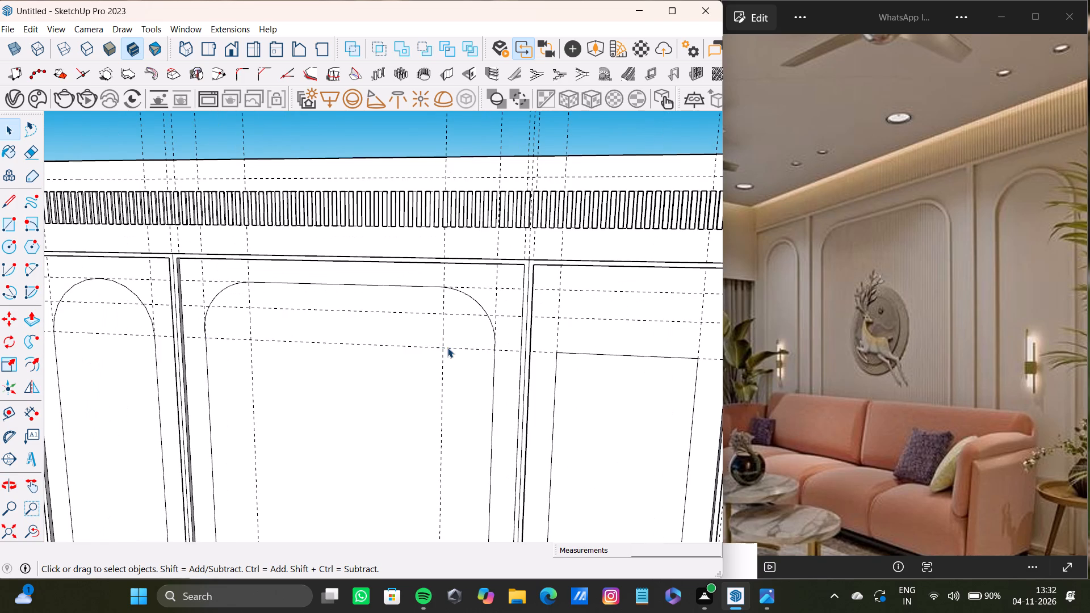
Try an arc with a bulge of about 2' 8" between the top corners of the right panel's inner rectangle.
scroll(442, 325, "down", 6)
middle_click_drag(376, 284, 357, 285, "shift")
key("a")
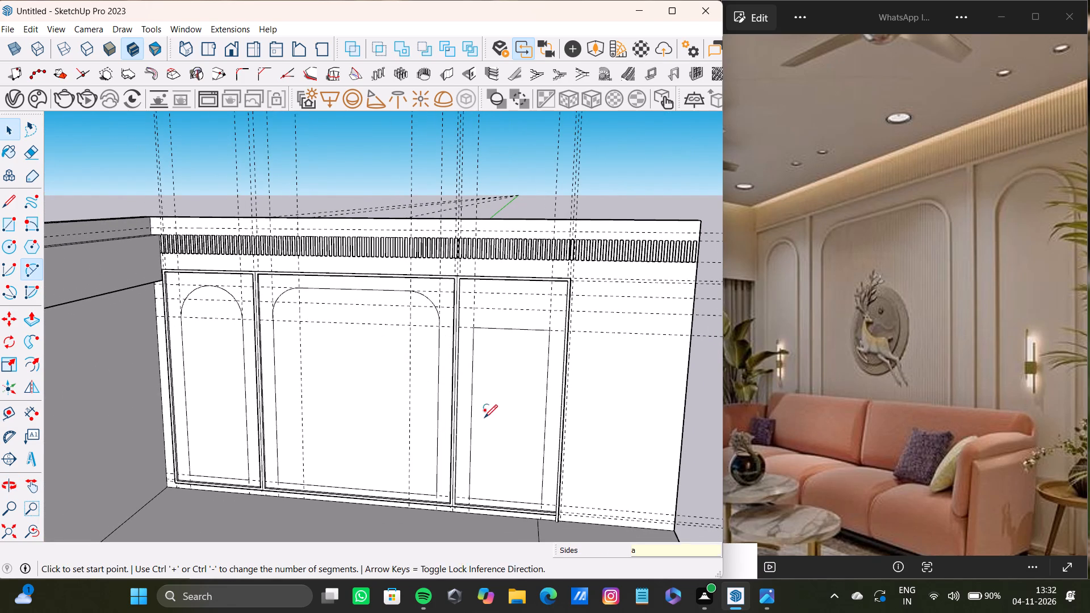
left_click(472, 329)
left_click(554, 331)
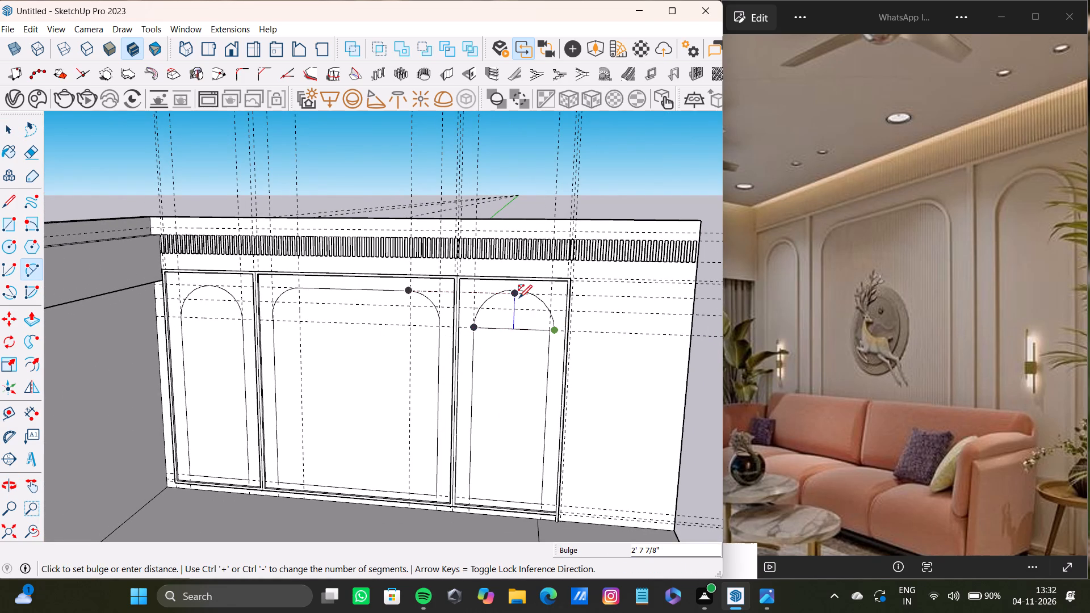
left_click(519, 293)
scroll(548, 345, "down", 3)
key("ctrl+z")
Draw a half-circle arch about 5' wide between the top corners of the right panel's inner rectangle.
scroll(493, 337, "up", 3)
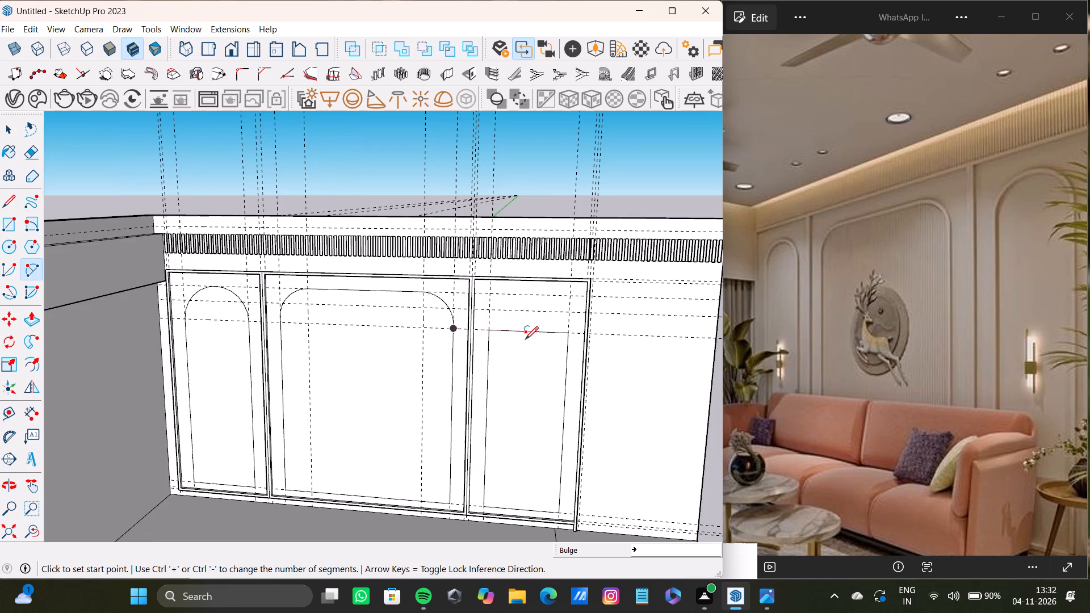
scroll(524, 339, "down", 2)
middle_click_drag(516, 341, 534, 344, "shift")
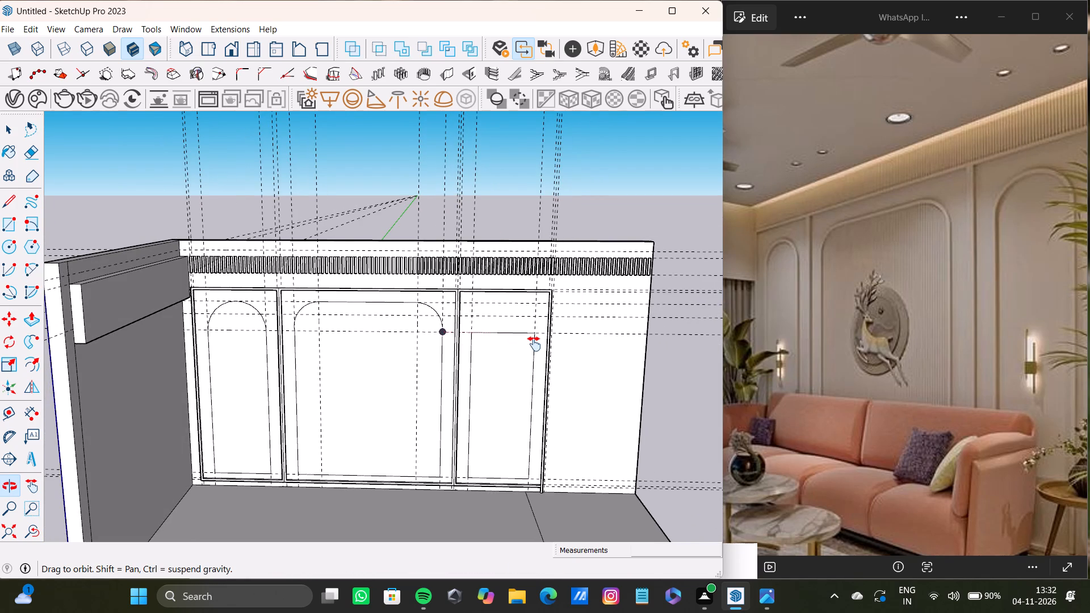
middle_click_drag(534, 344, 534, 338, "shift")
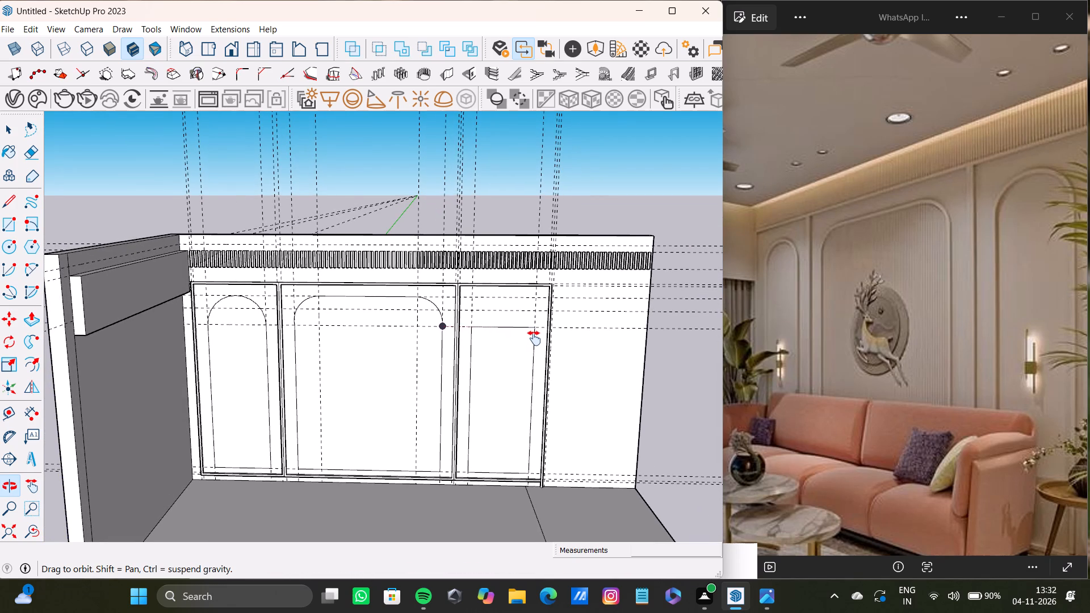
middle_click_drag(534, 338, 516, 334, "shift")
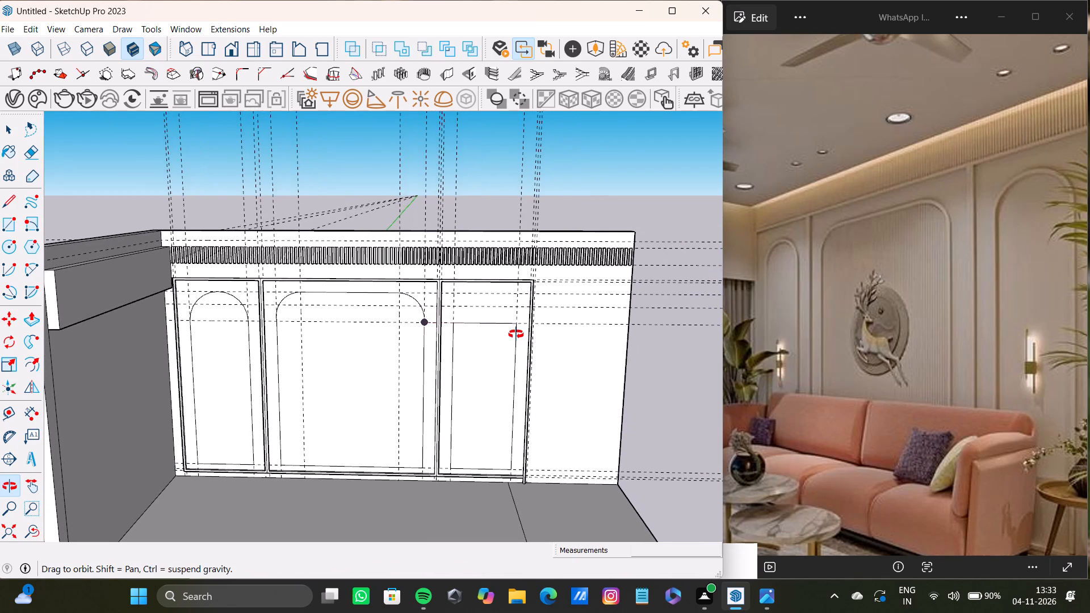
middle_click_drag(516, 334, 525, 334, "shift")
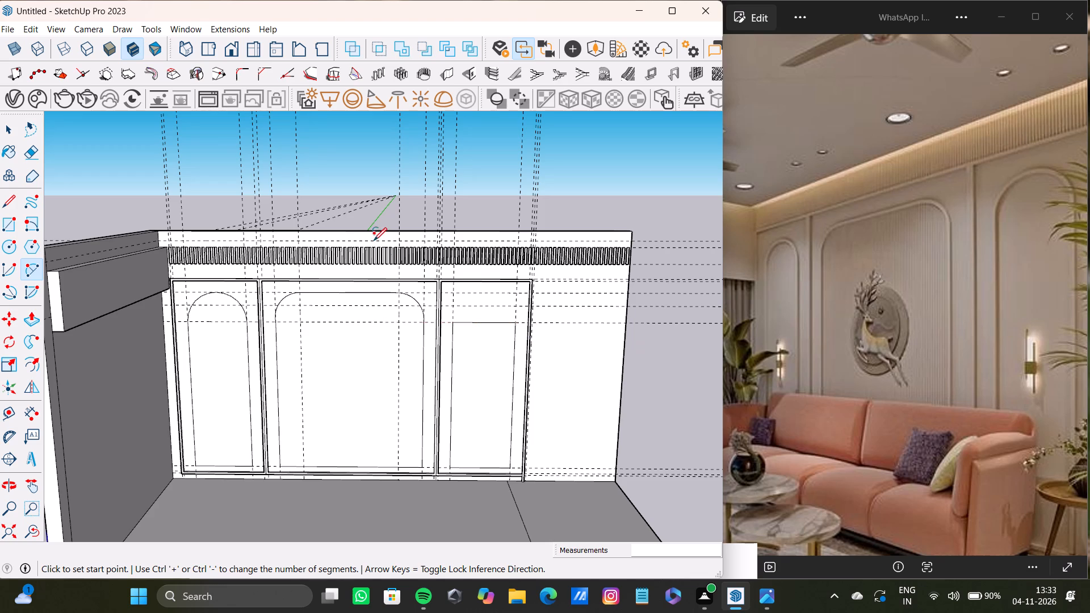
scroll(467, 316, "up", 7)
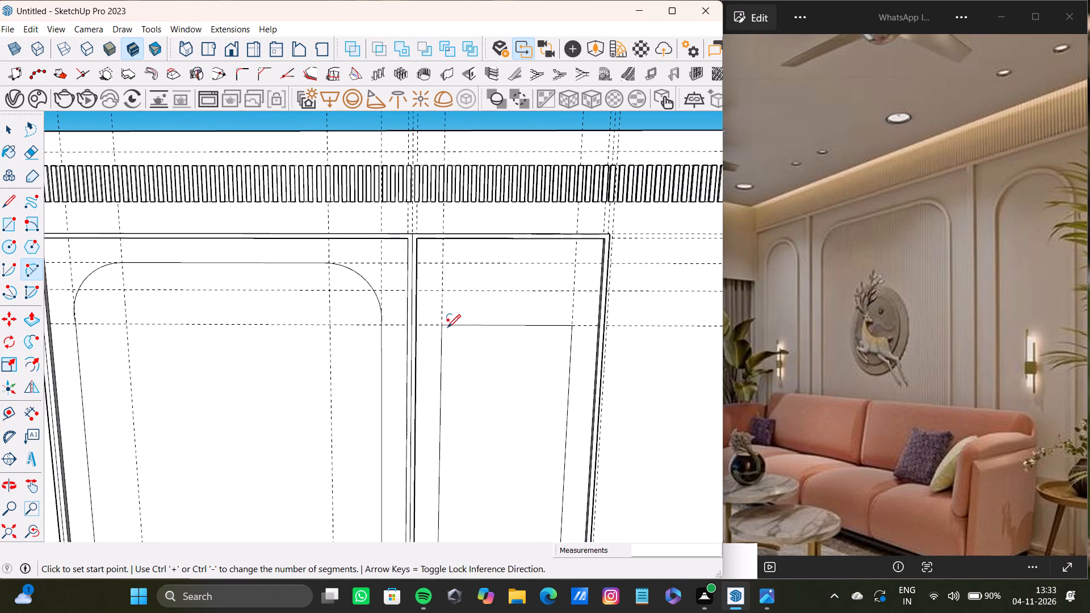
left_click(442, 322)
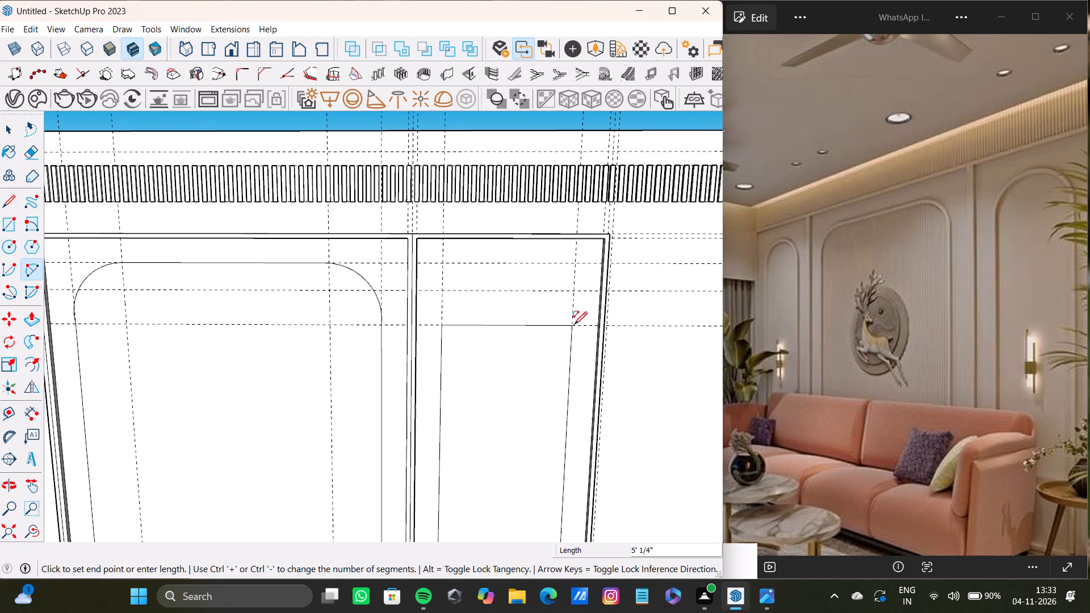
left_click(573, 327)
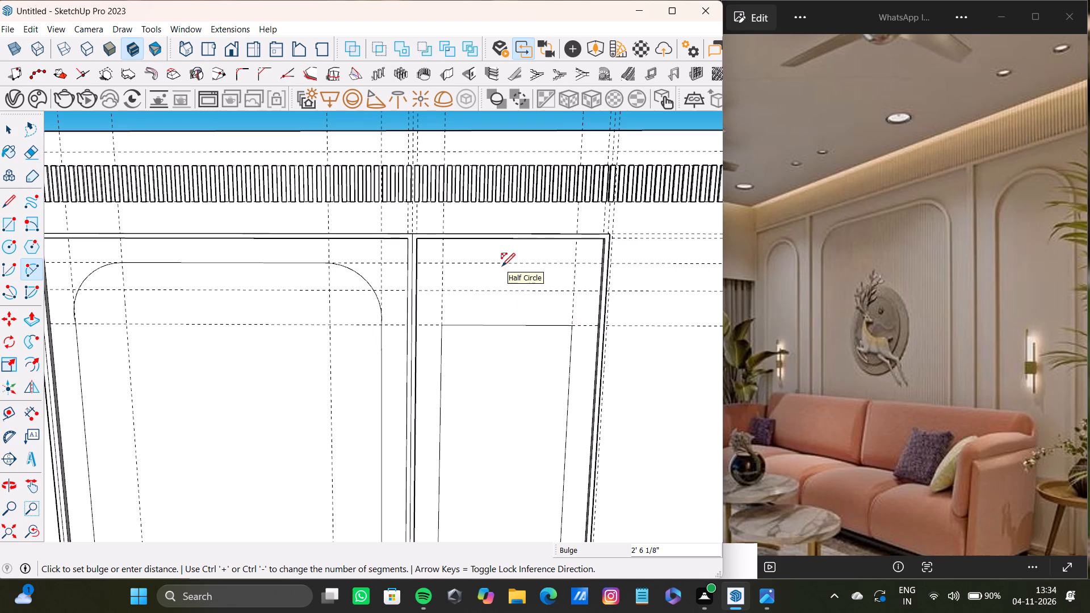
scroll(500, 266, "down", 3)
middle_click_drag(500, 266, 491, 268, "shift")
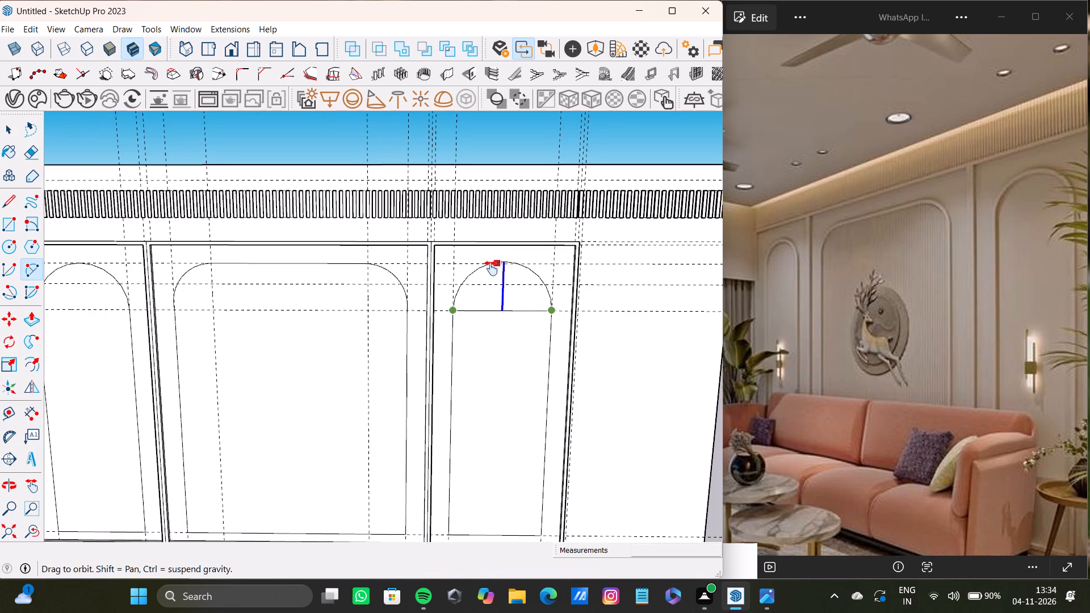
middle_click_drag(491, 268, 455, 261, "shift")
scroll(477, 261, "up", 4)
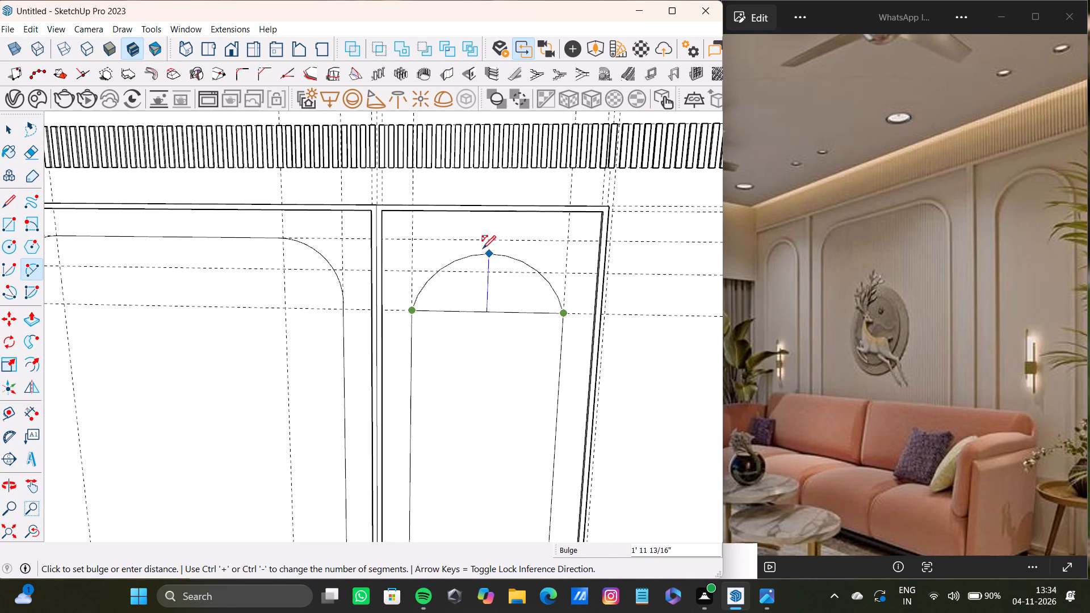
scroll(481, 248, "down", 3)
middle_click_drag(483, 248, 616, 258, "shift")
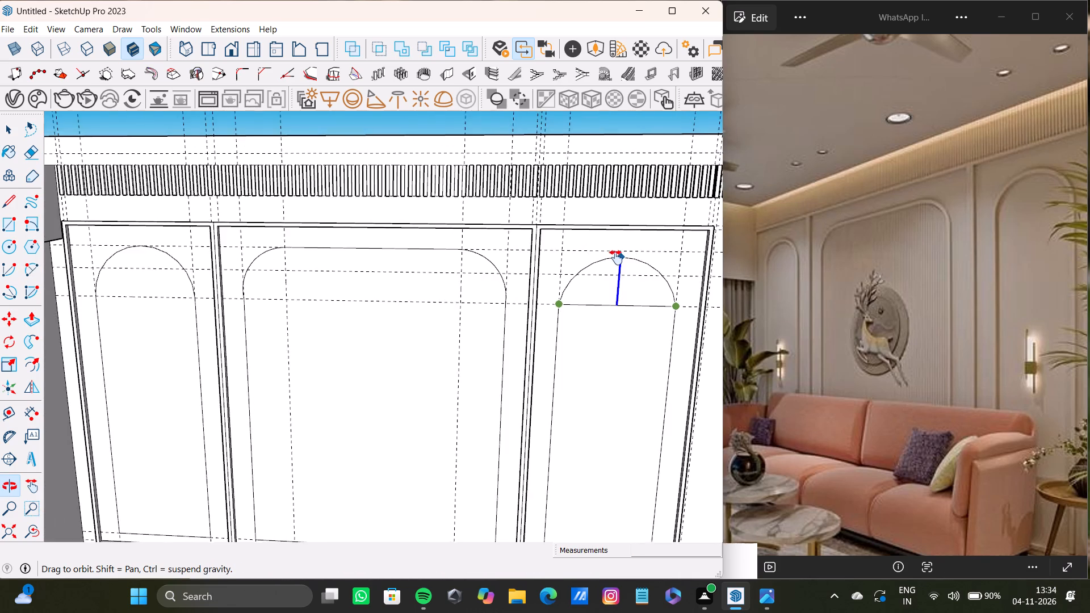
middle_click_drag(616, 258, 512, 253, "shift")
scroll(513, 251, "up", 2)
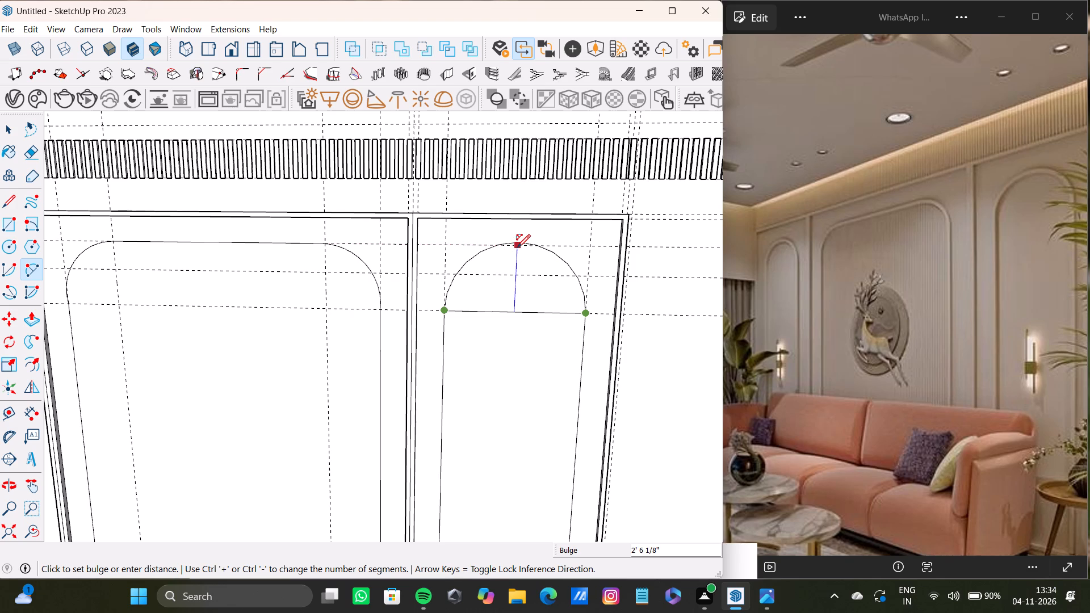
scroll(519, 246, "down", 1)
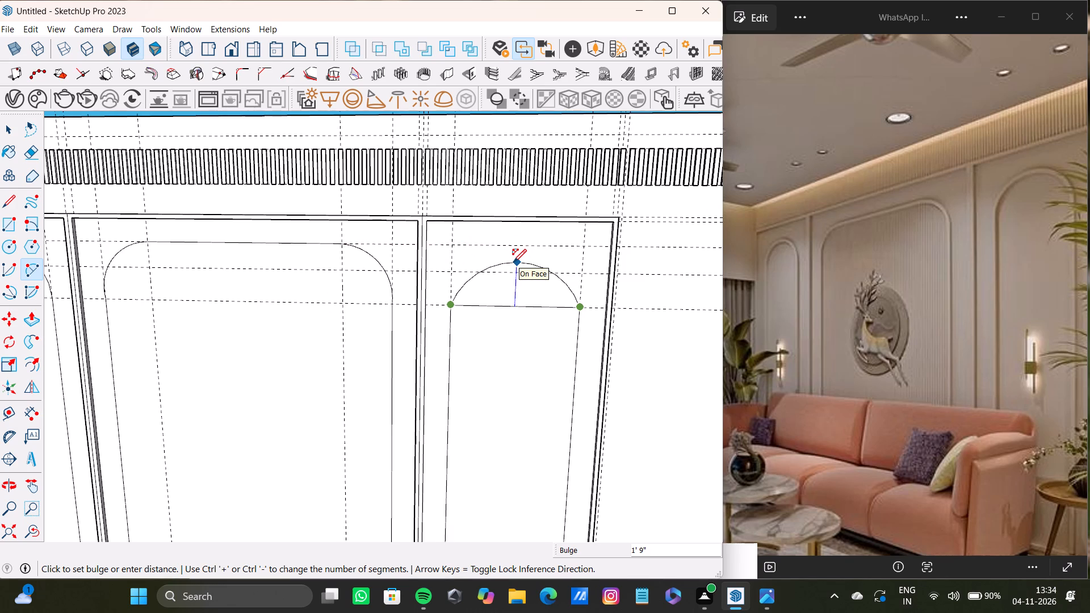
left_click(523, 247)
Delete the right inner rectangle's original top edge beneath the new arch.
scroll(484, 274, "down", 13)
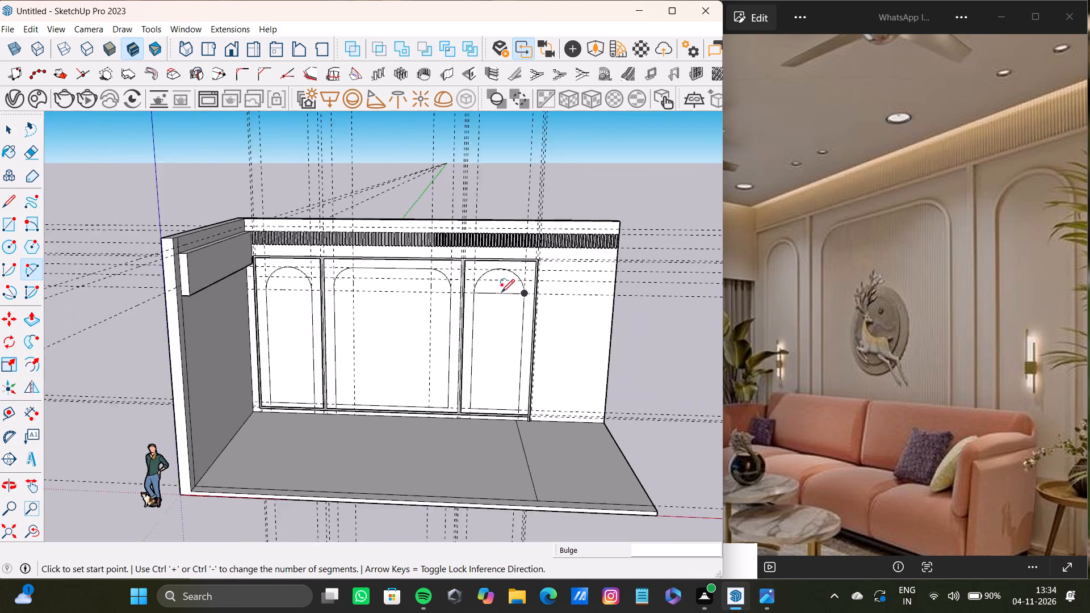
middle_click_drag(501, 293, 475, 218)
key("space")
scroll(378, 268, "up", 8)
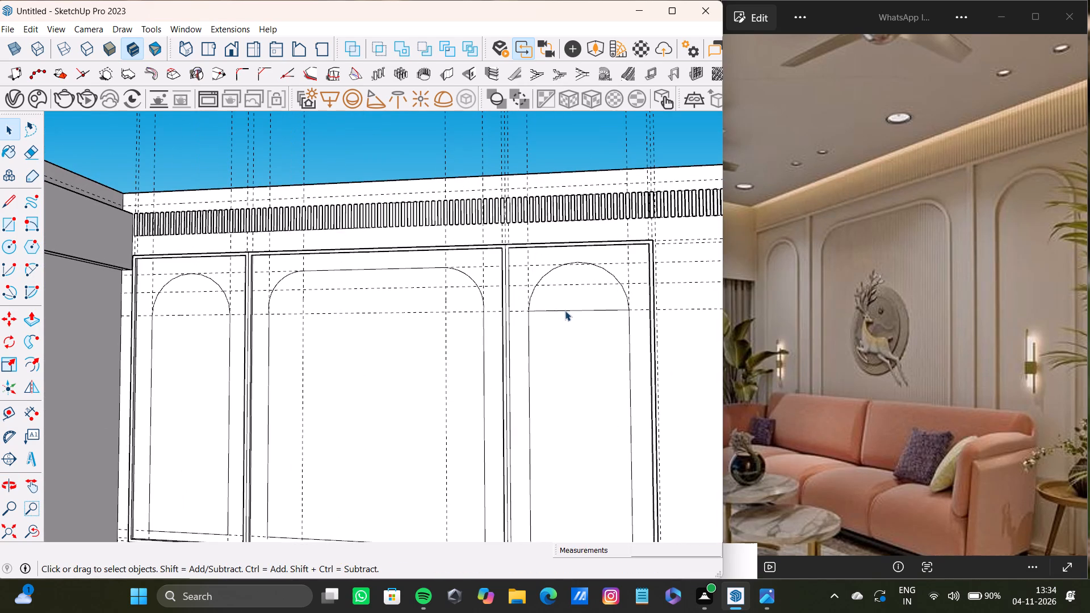
left_click(570, 310)
key("Delete")
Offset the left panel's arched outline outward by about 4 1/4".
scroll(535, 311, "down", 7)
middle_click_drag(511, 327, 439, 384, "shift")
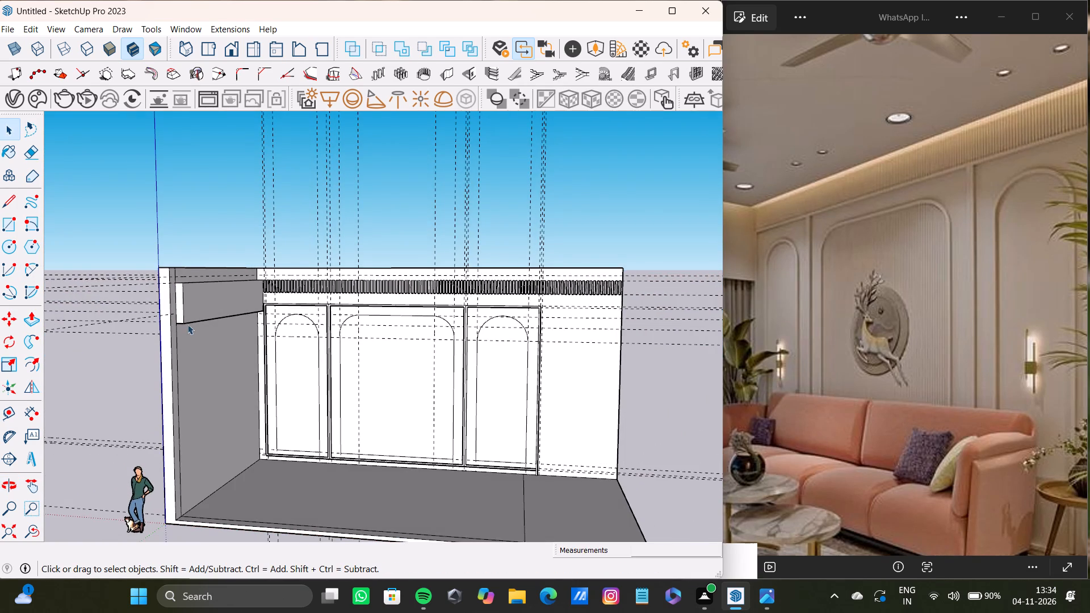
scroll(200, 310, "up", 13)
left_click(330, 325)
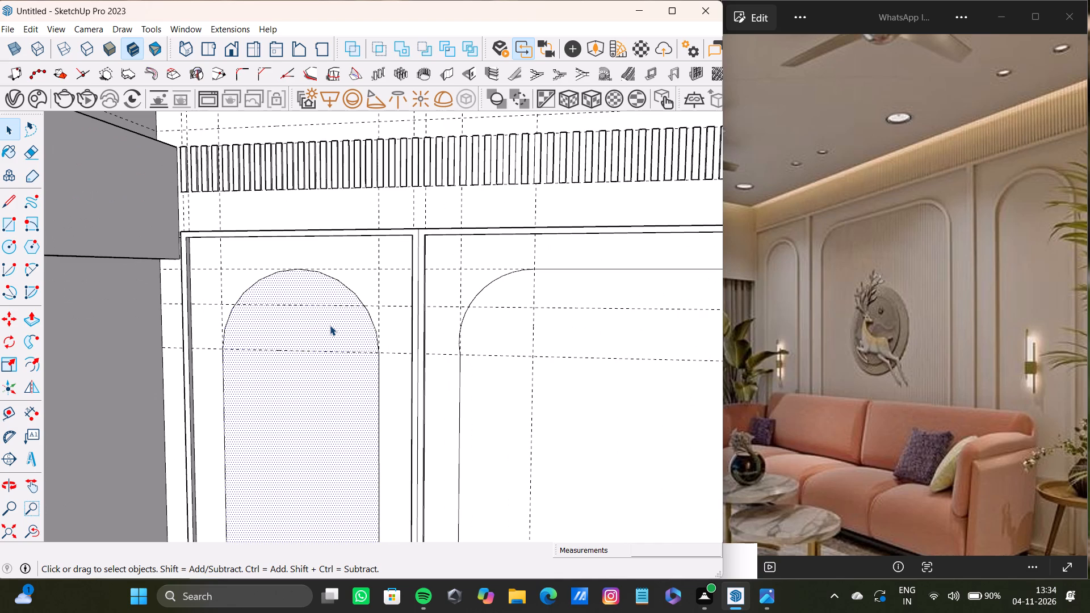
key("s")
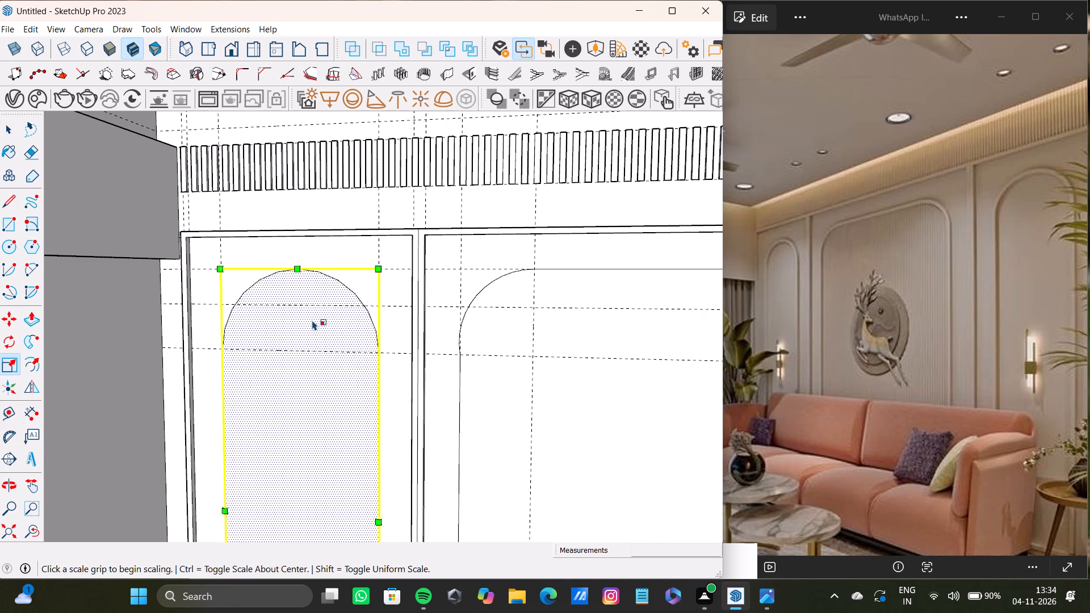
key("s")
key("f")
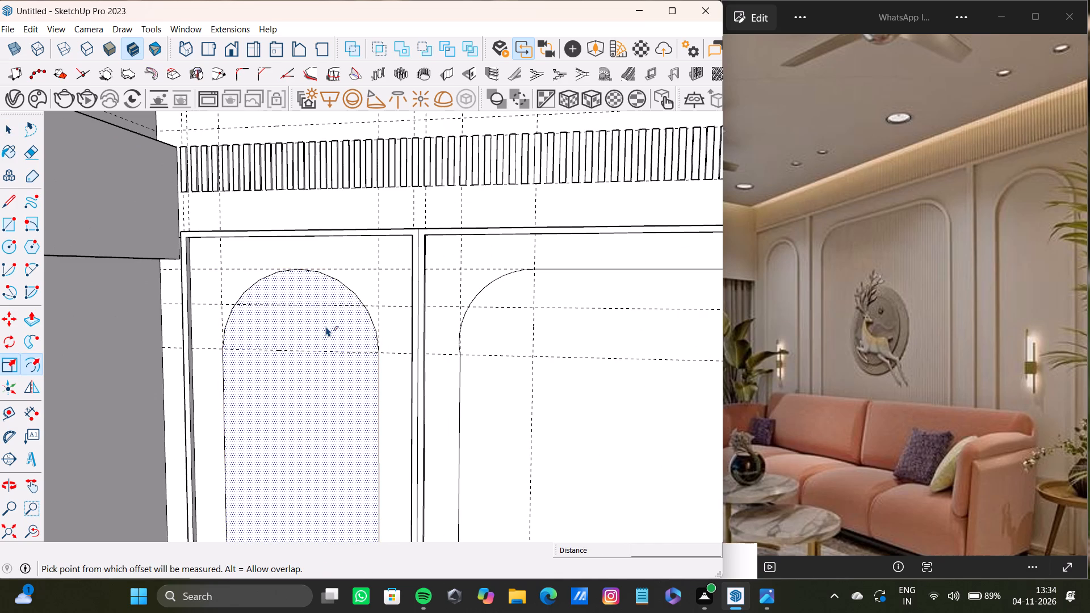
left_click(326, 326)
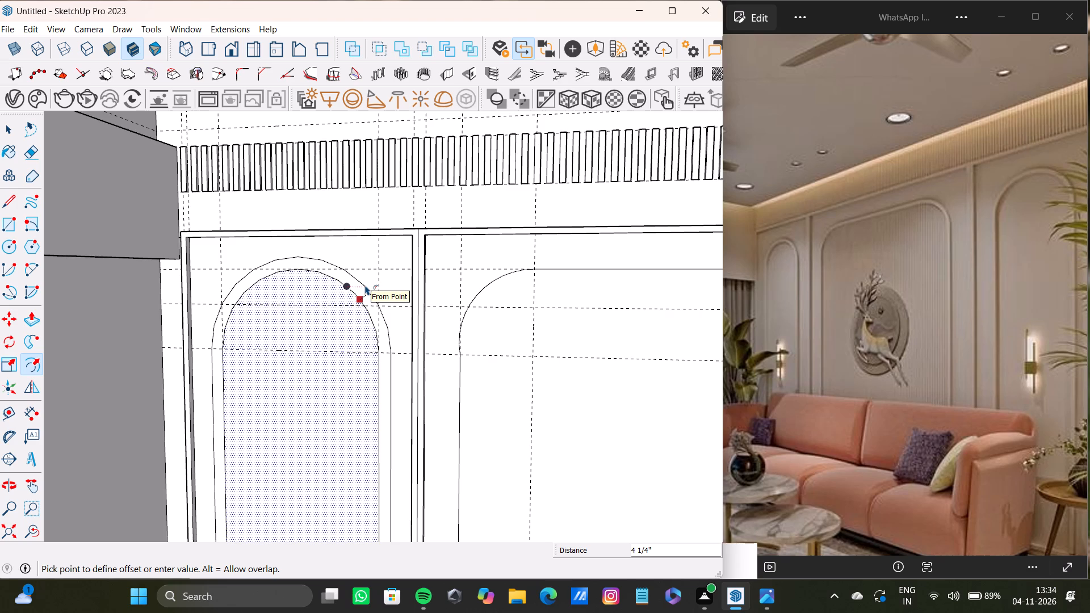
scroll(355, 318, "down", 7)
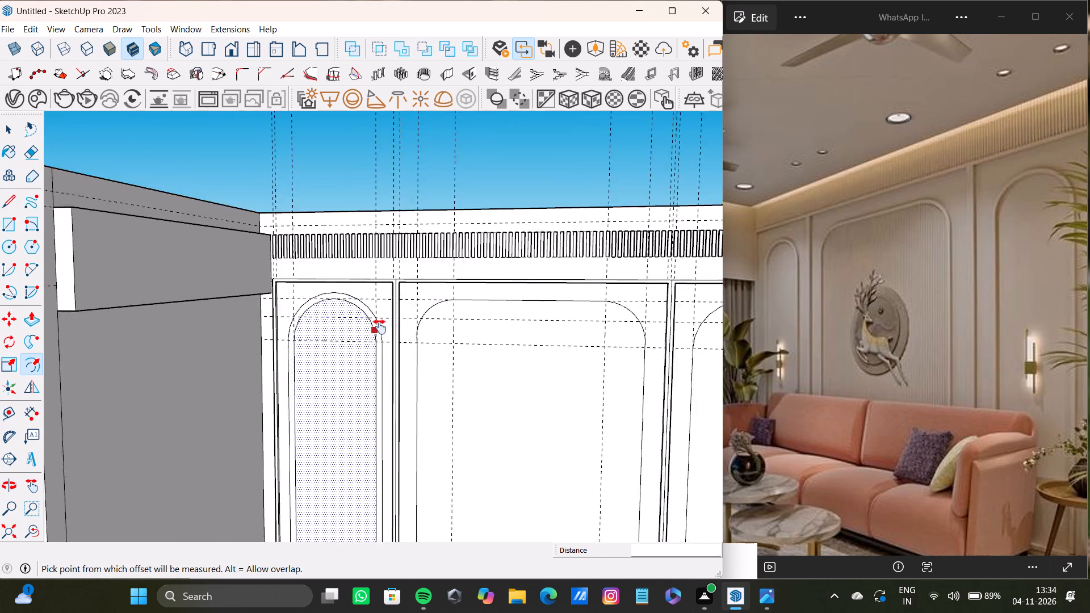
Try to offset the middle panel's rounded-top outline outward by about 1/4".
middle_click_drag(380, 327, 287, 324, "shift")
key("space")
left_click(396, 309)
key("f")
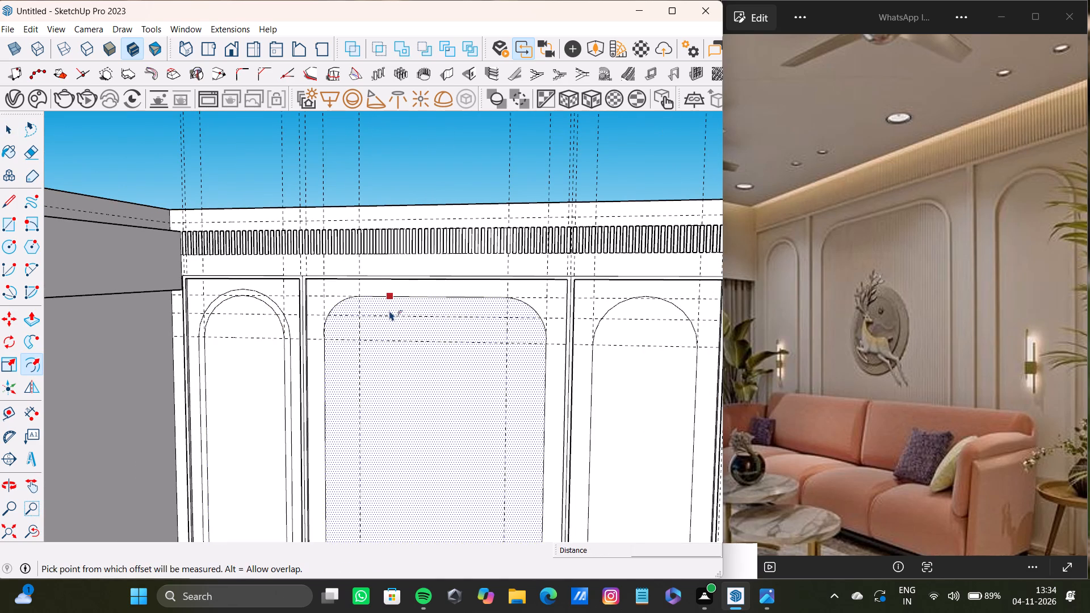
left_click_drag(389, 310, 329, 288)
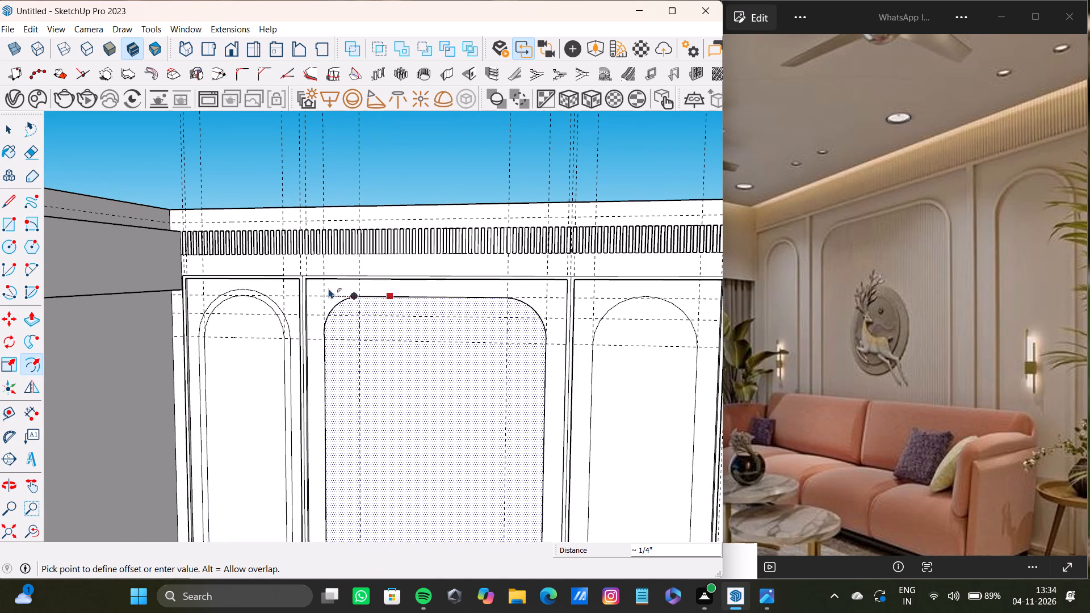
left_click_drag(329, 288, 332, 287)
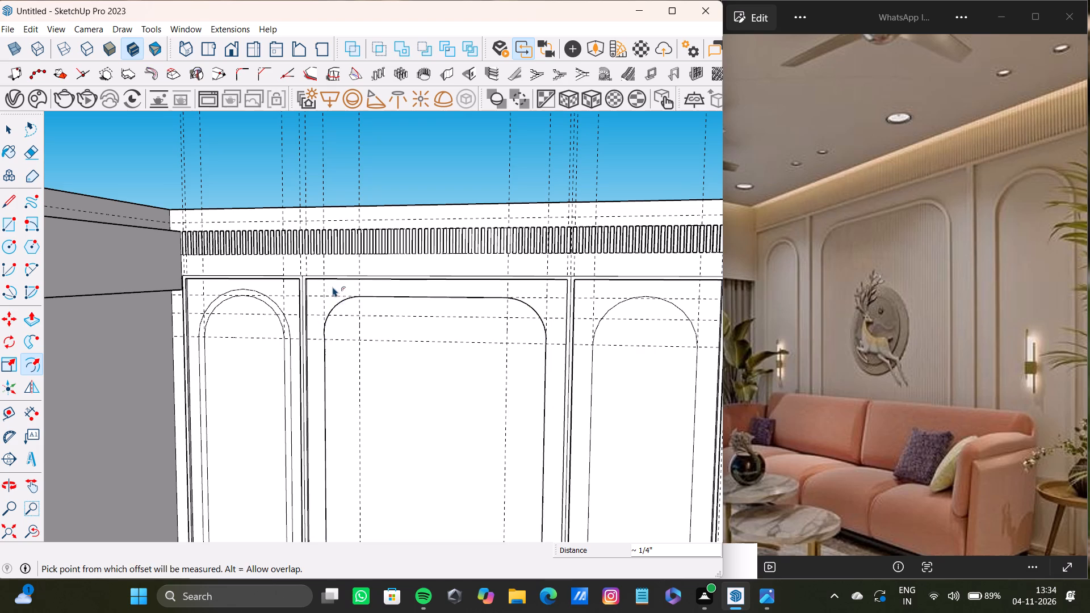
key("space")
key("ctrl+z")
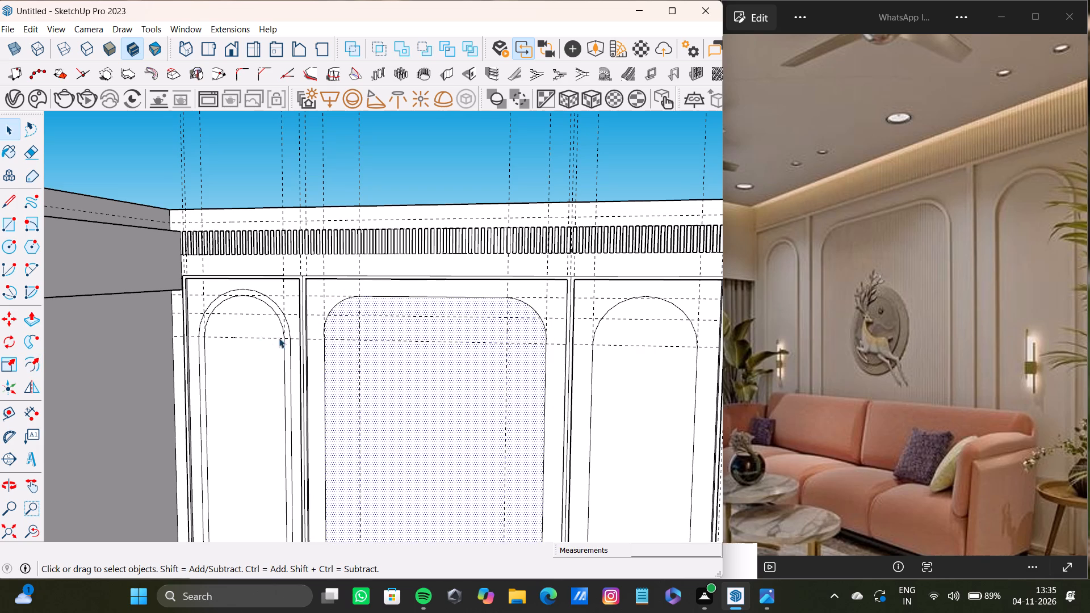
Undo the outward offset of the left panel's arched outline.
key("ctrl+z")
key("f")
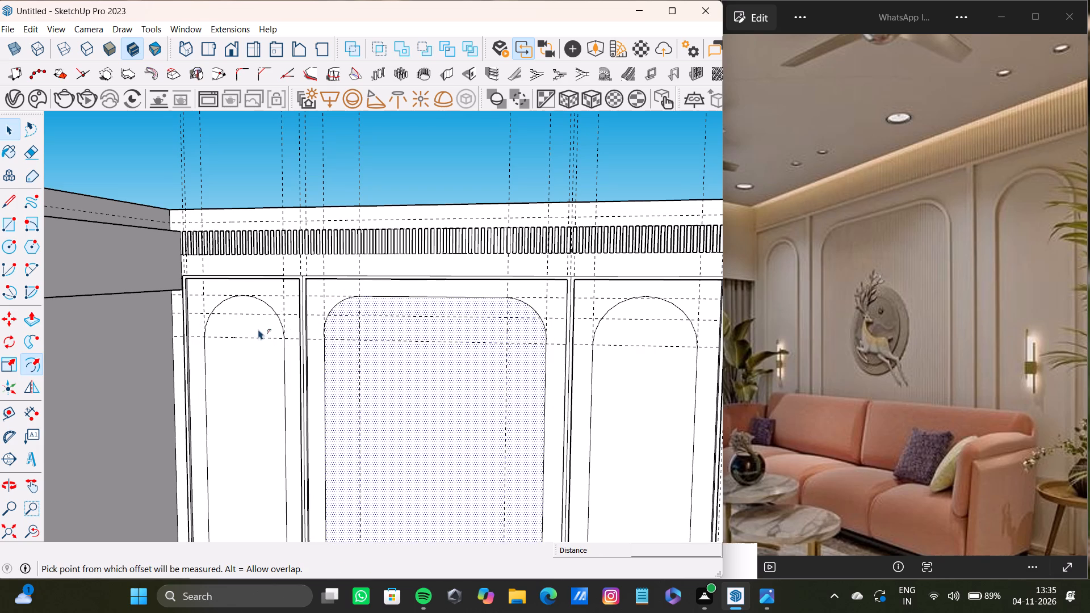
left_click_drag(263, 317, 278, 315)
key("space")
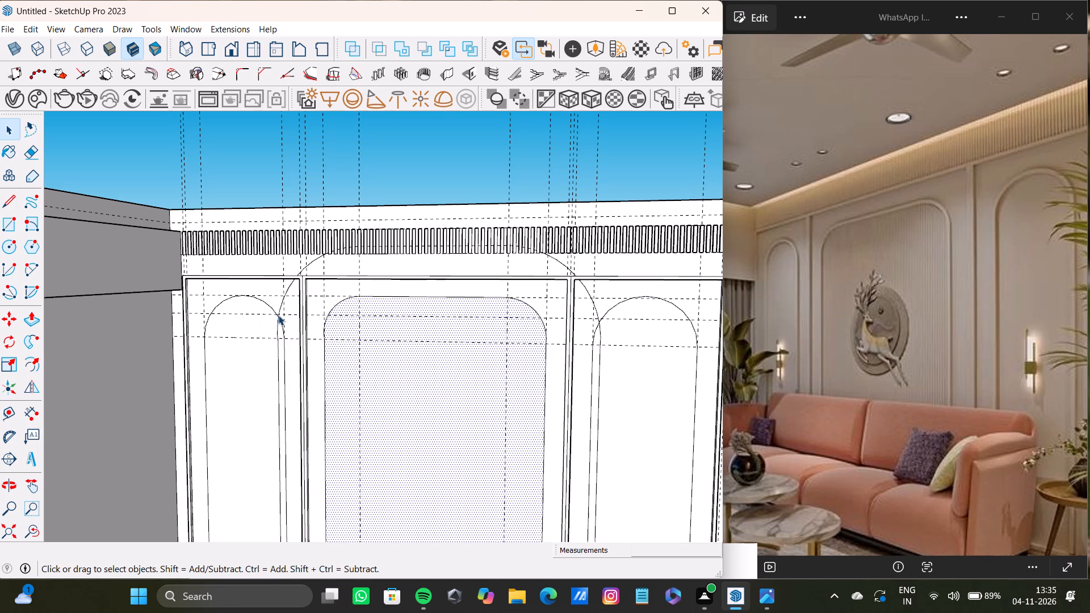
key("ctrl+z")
Offset the left panel's arched outline outward by about 2" to form a thin moulding band.
key("space")
left_click(239, 316)
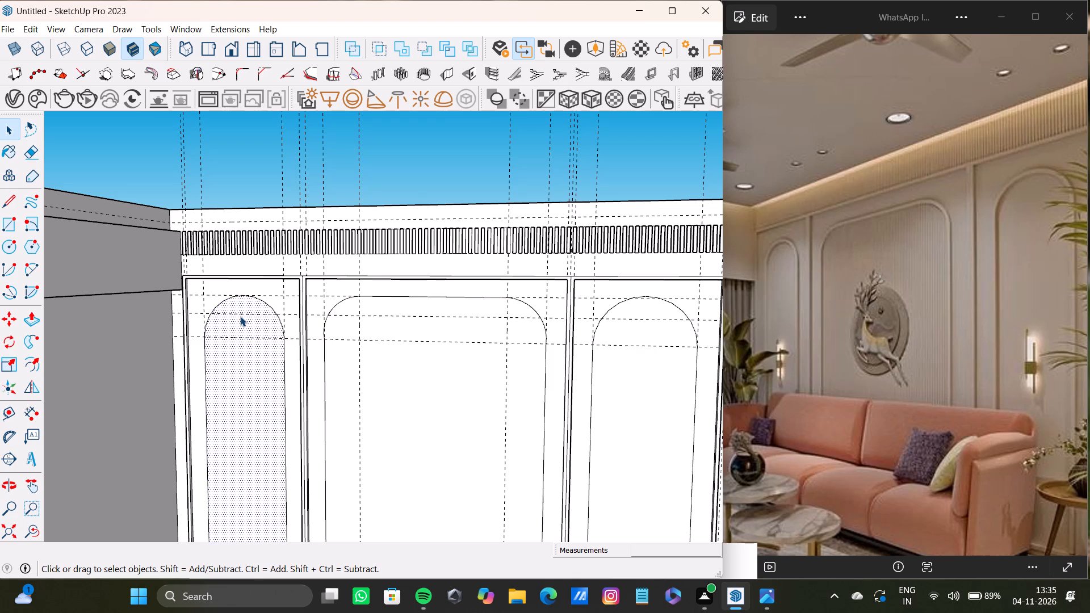
key("f")
left_click_drag(239, 316, 215, 294)
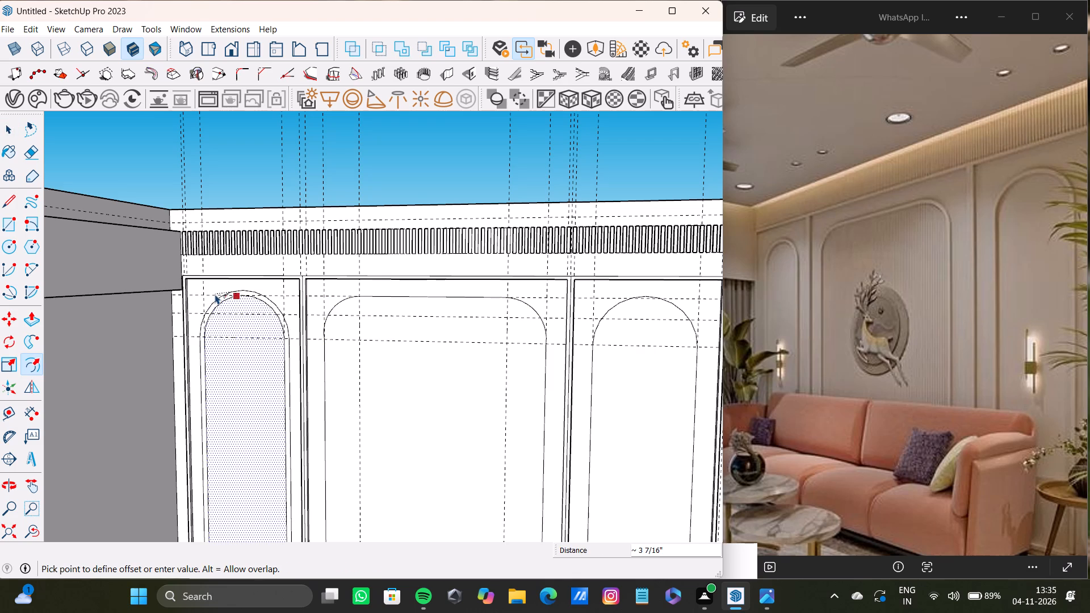
left_click_drag(215, 294, 216, 295)
scroll(216, 295, "up", 3)
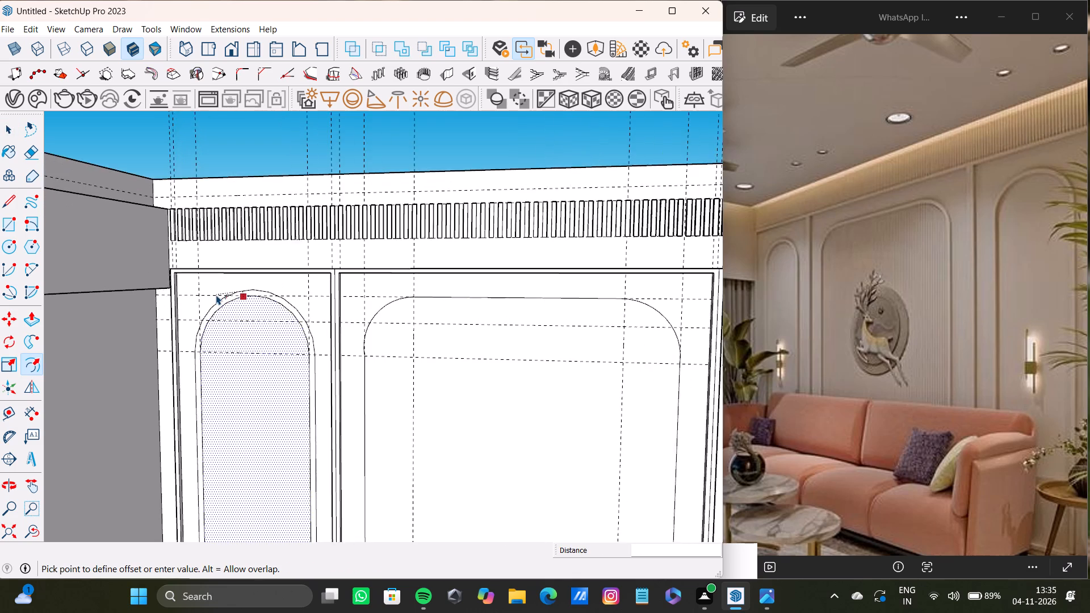
scroll(216, 295, "up", 3)
left_click_drag(216, 295, 216, 294)
scroll(217, 294, "up", 6)
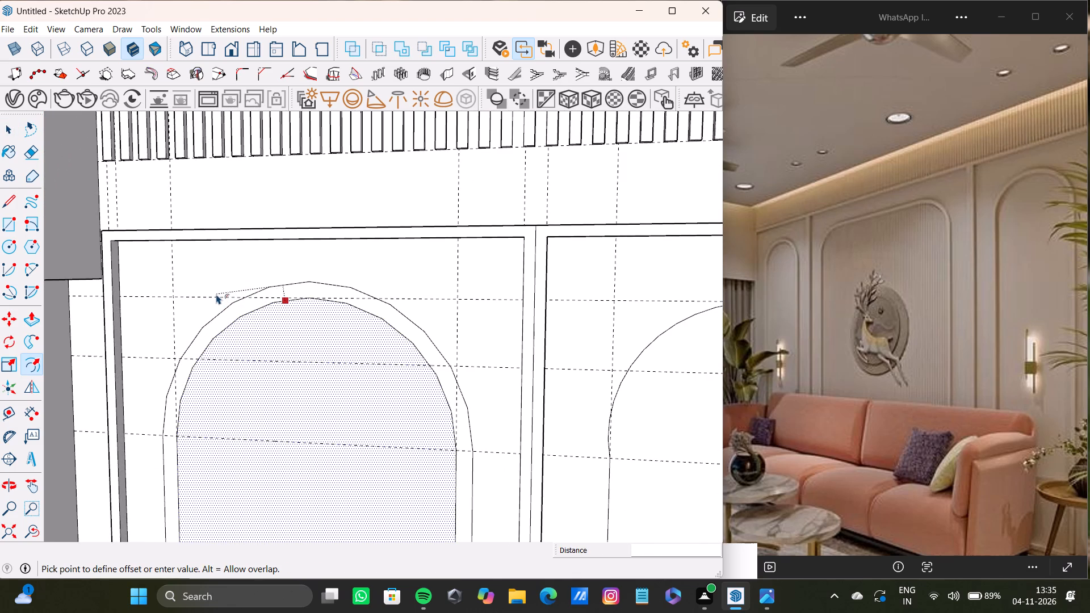
left_click_drag(216, 294, 222, 299)
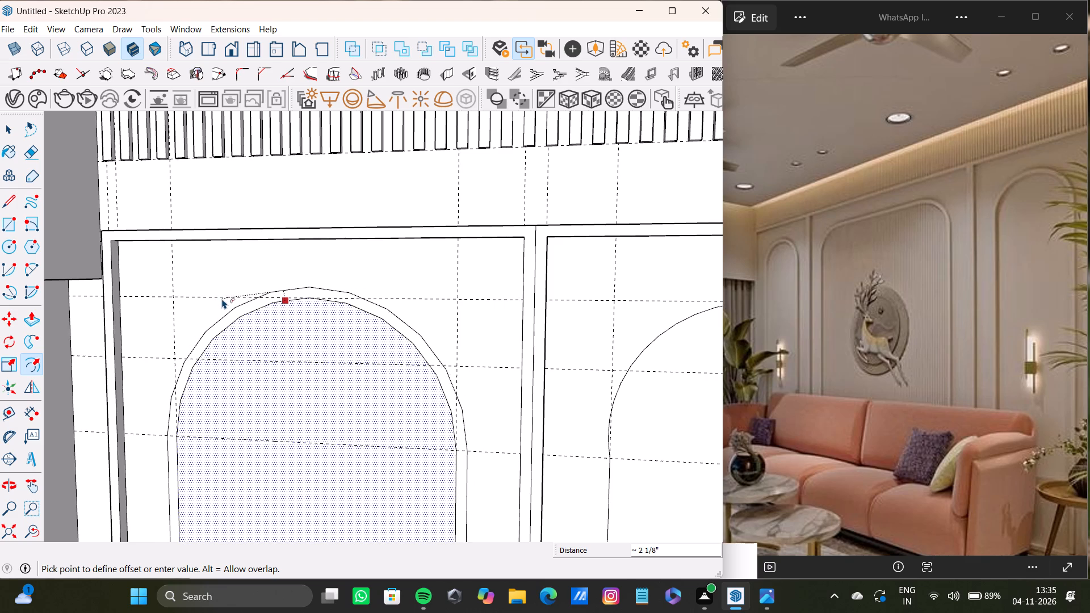
left_click_drag(222, 299, 223, 301)
Offset the middle panel's rounded-top outline outward by about 1 7/8" to form its moulding band.
scroll(277, 325, "down", 12)
middle_click_drag(371, 347, 277, 328, "shift")
key("space")
scroll(395, 333, "up", 3)
left_click(393, 330)
key("f")
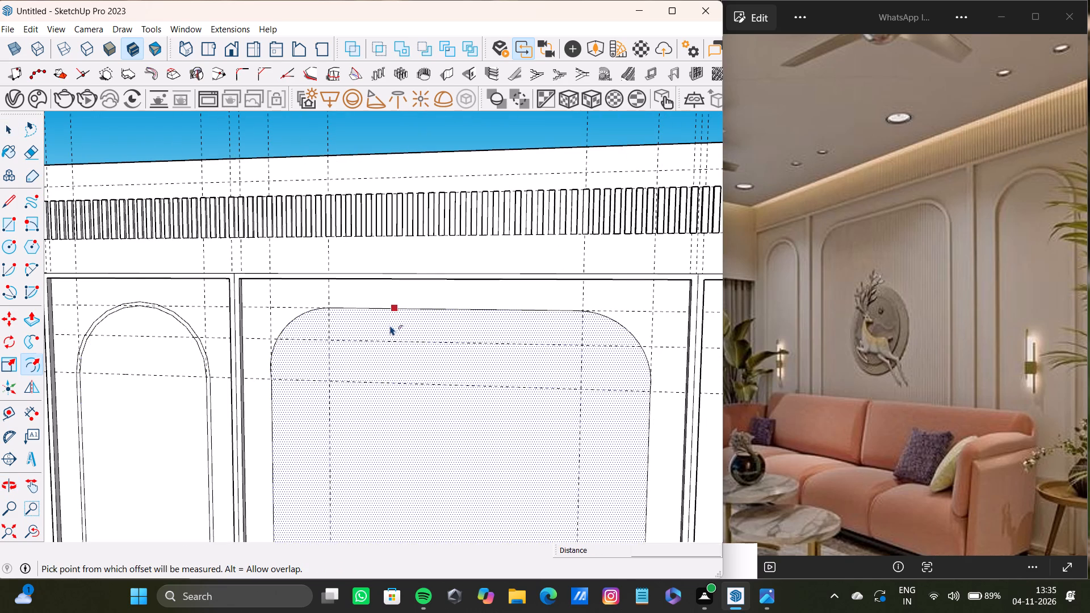
left_click_drag(371, 329, 324, 303)
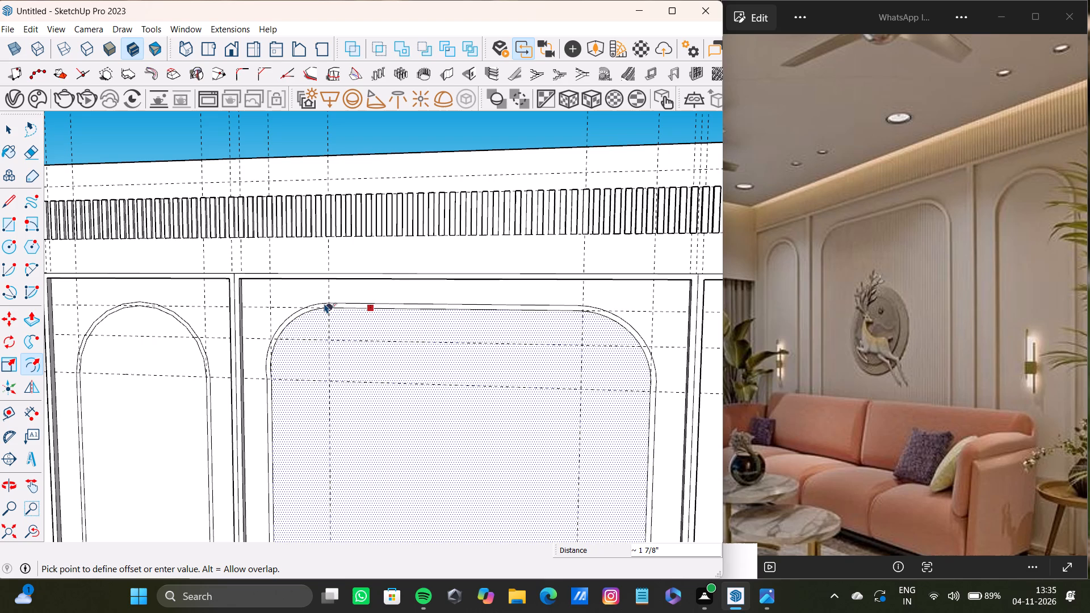
left_click_drag(324, 303, 322, 303)
key("space")
Offset the right panel's arched outline slightly outward to form a thin moulding band like the other two panels.
scroll(343, 333, "down", 9)
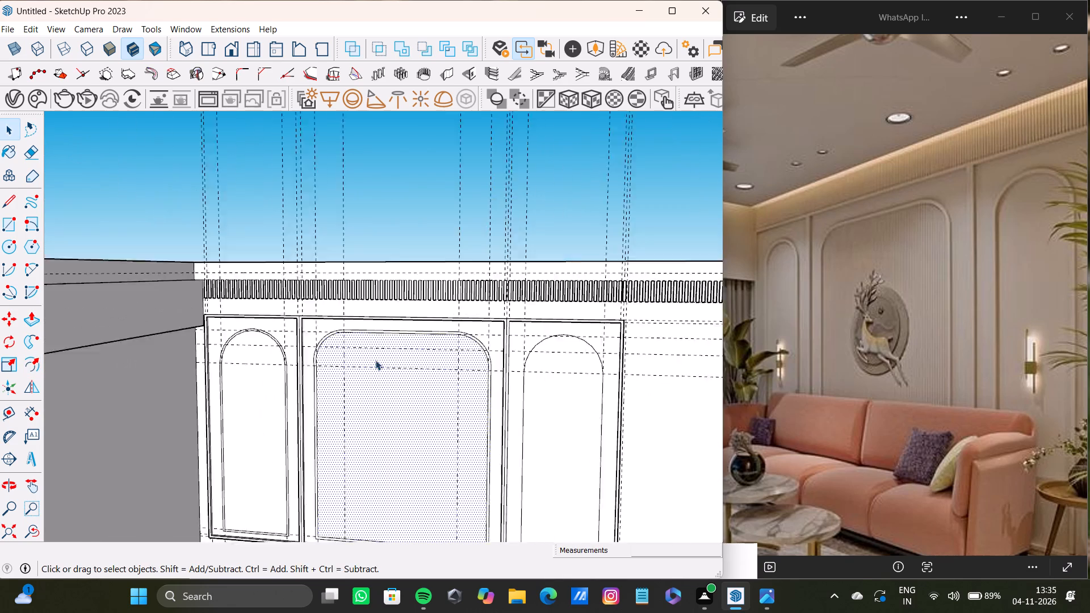
scroll(375, 360, "down", 1)
middle_click_drag(374, 355, 336, 346, "shift")
scroll(472, 347, "up", 7)
key("space")
left_click(472, 341)
left_click(473, 355)
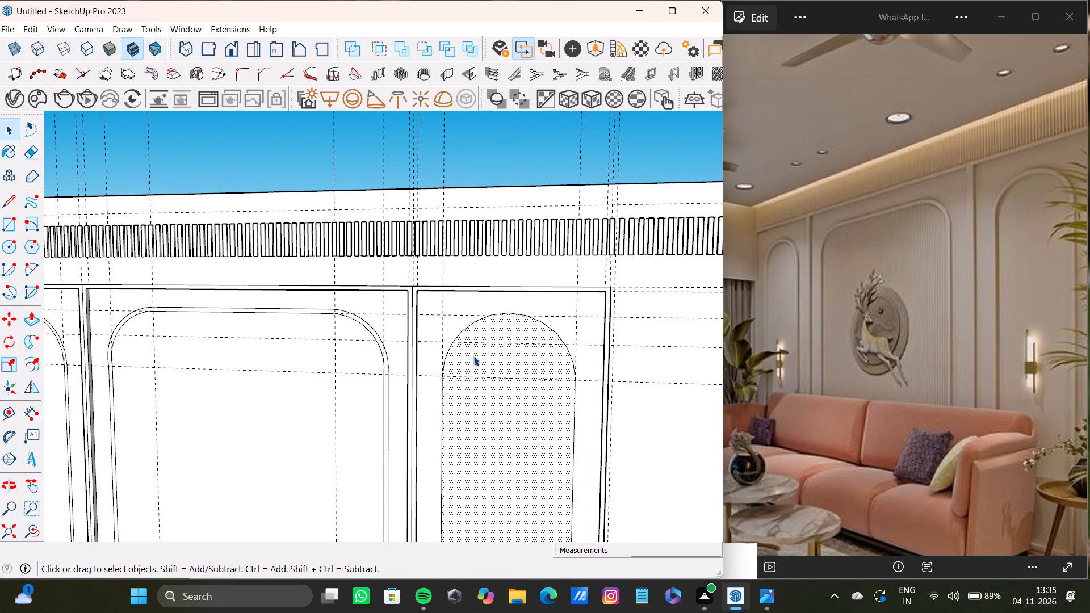
key("f")
left_click_drag(475, 362, 441, 349)
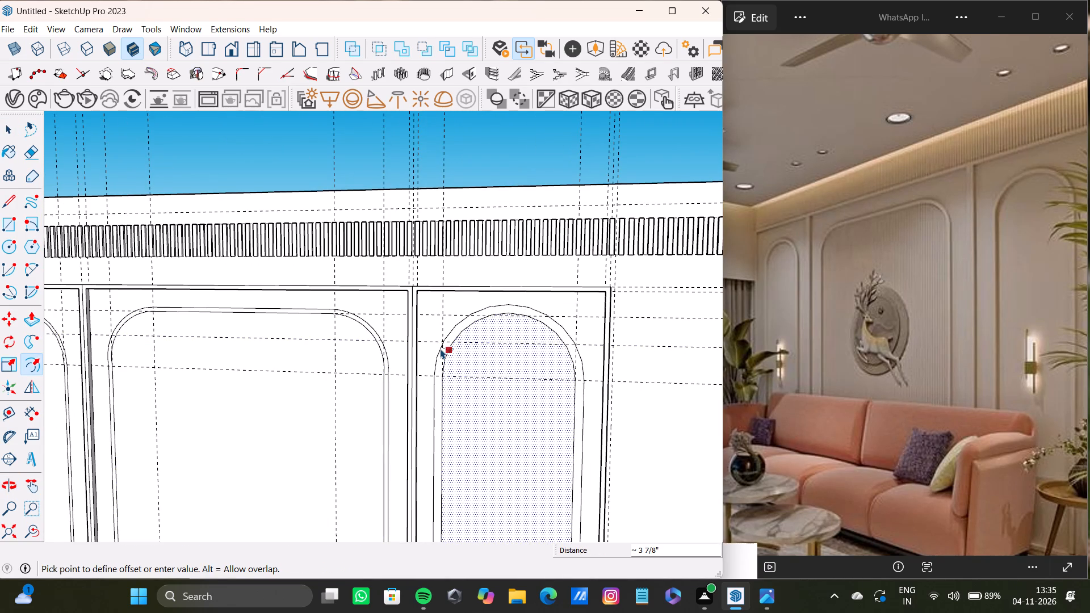
left_click_drag(441, 349, 443, 350)
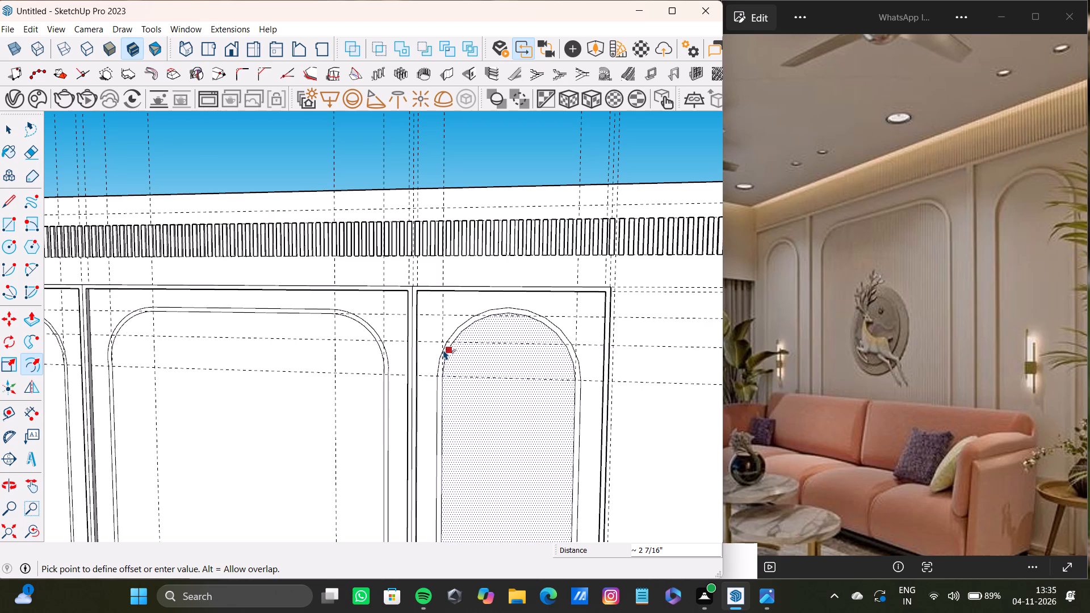
left_click_drag(443, 350, 446, 350)
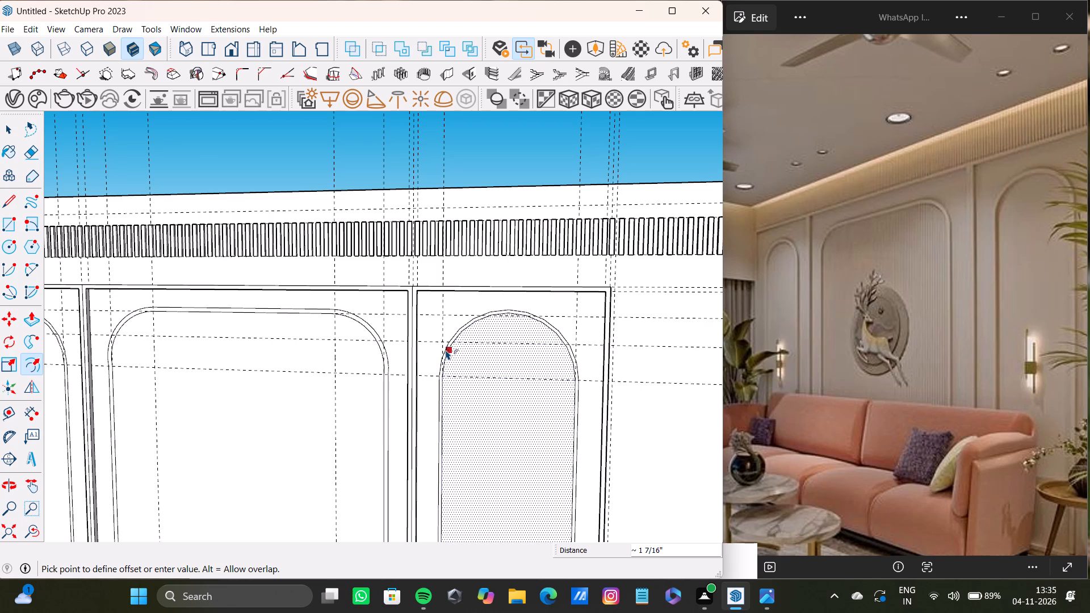
left_click_drag(446, 350, 445, 347)
key("space")
Extrude the left panel's arched moulding band 2 5/8" out from the back wall with Push/Pull.
scroll(448, 346, "down", 9)
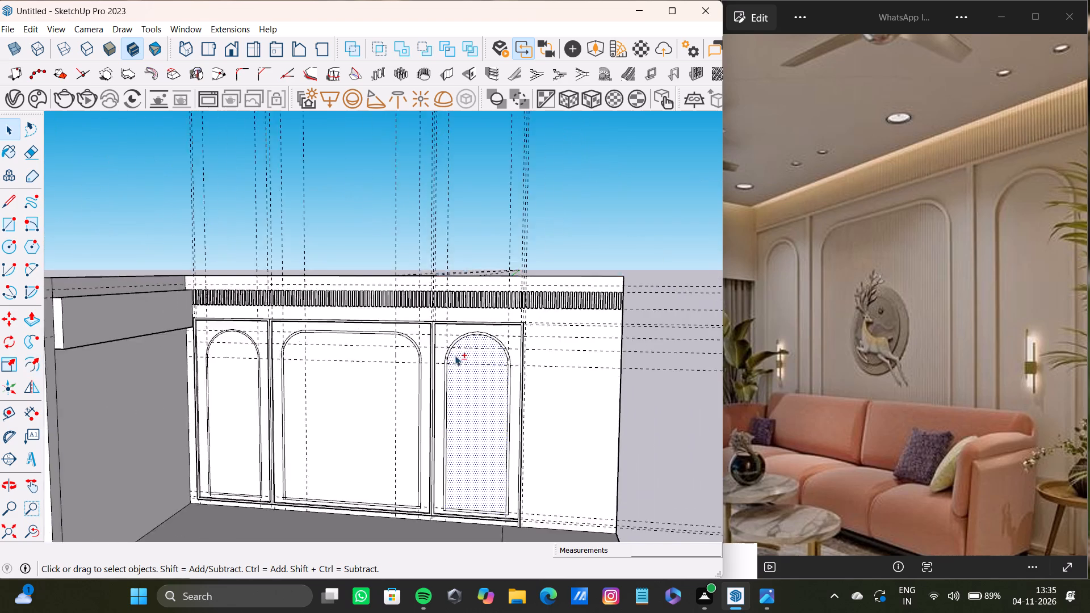
scroll(455, 355, "down", 3)
middle_click_drag(454, 360, 441, 349, "shift")
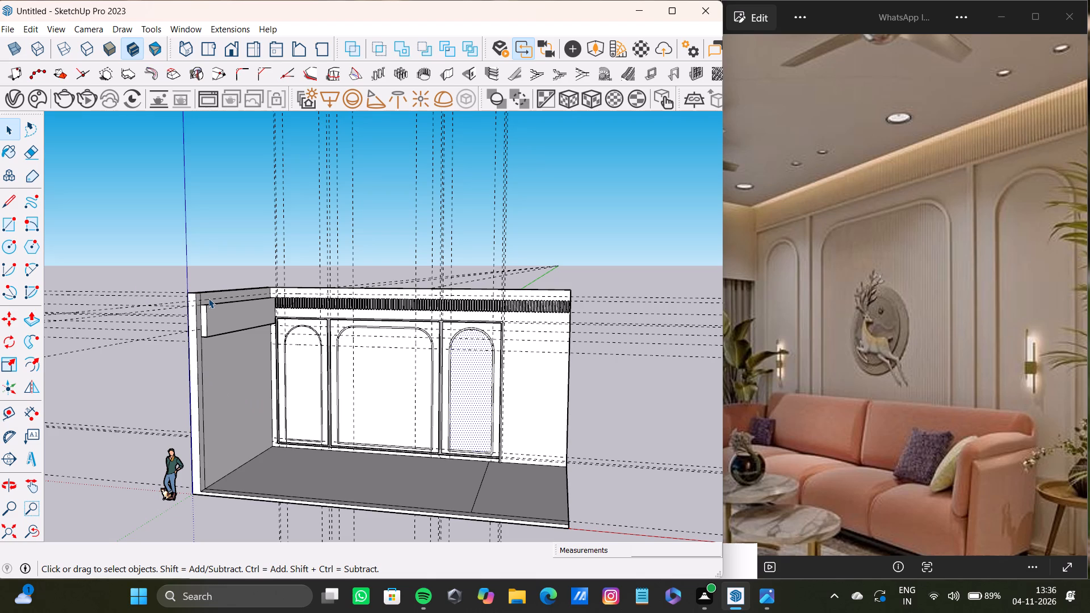
scroll(388, 354, "up", 17)
scroll(292, 320, "up", 5)
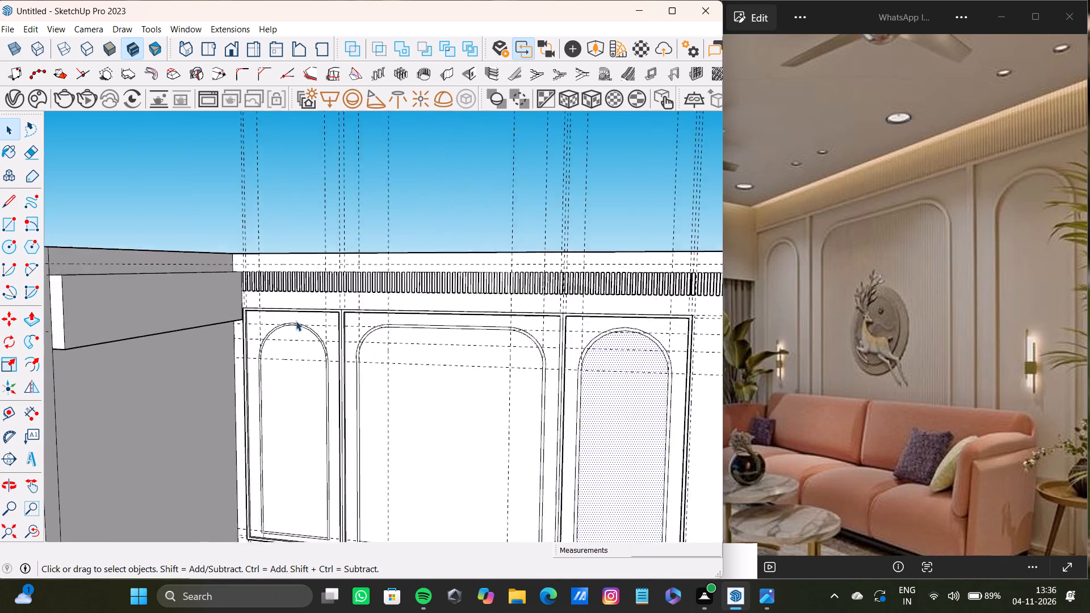
scroll(296, 321, "up", 17)
scroll(322, 345, "up", 6)
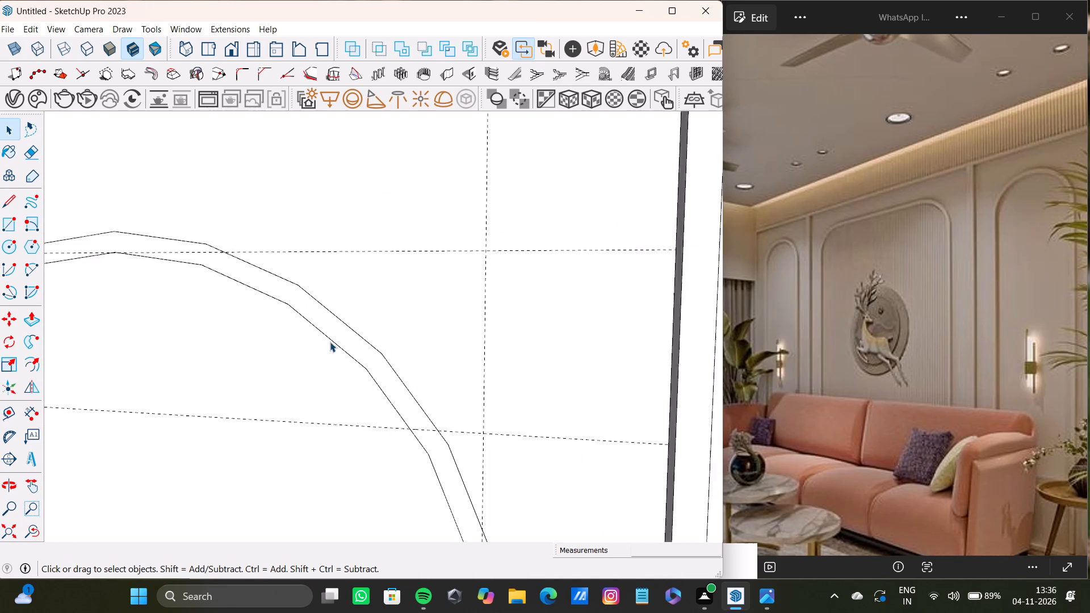
scroll(330, 342, "up", 1)
left_click(345, 339)
key("p")
left_click_drag(344, 338, 330, 345)
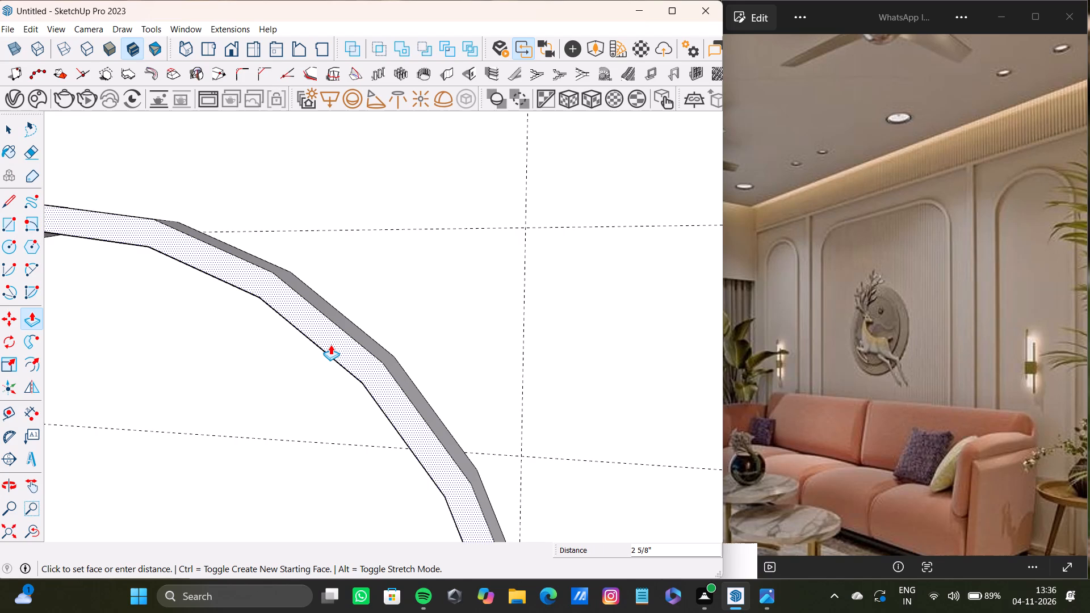
left_click_drag(330, 345, 330, 345)
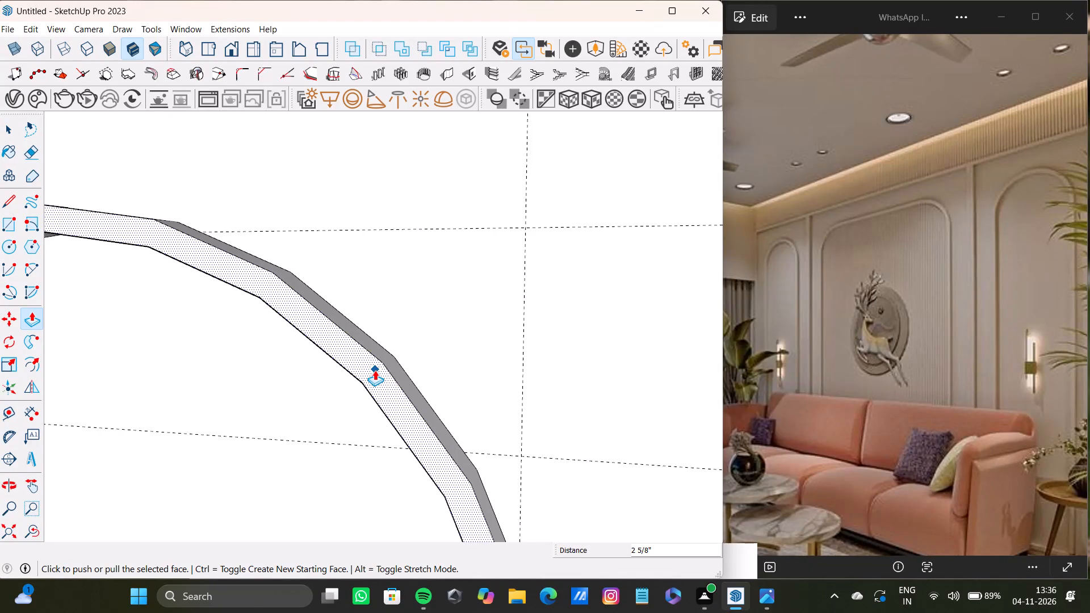
Extrude the middle panel's rounded moulding band 5 13/16" out from the back wall with Push/Pull.
scroll(185, 461, "down", 20)
scroll(185, 461, "down", 10)
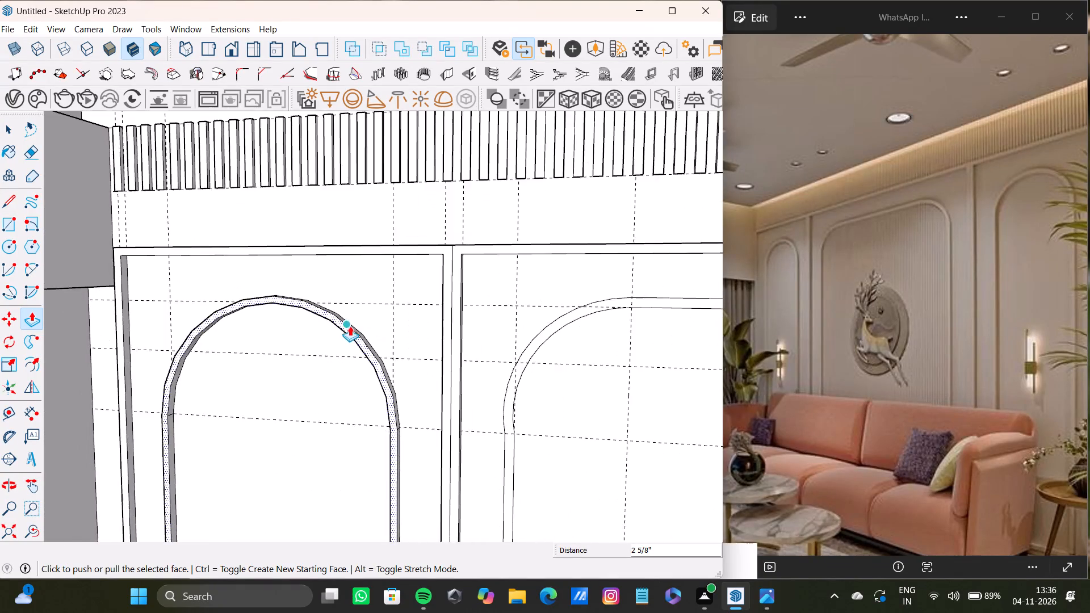
scroll(350, 326, "down", 2)
middle_click_drag(350, 326, 178, 275, "shift")
scroll(276, 296, "up", 12)
key("space")
left_click(292, 272)
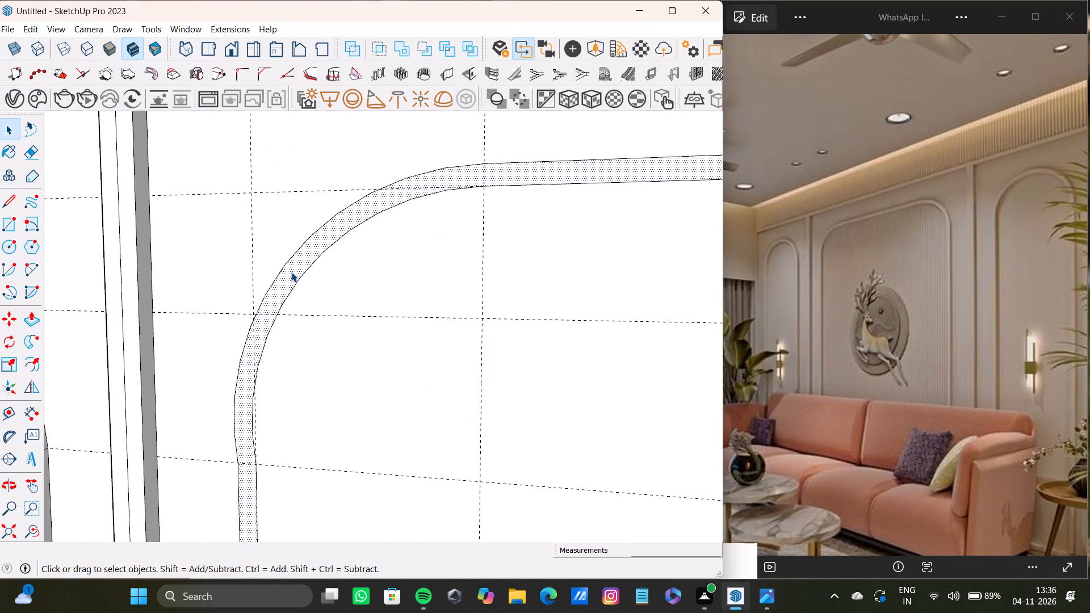
key("p")
left_click_drag(299, 272, 294, 285)
scroll(292, 284, "down", 5)
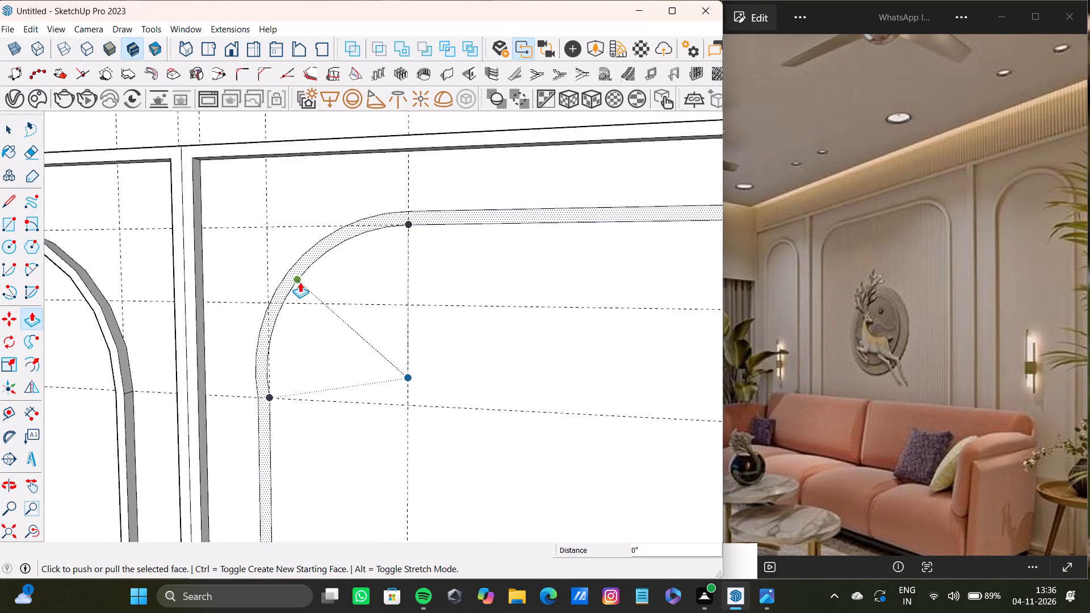
scroll(300, 282, "down", 12)
scroll(299, 251, "up", 4)
scroll(324, 292, "down", 3)
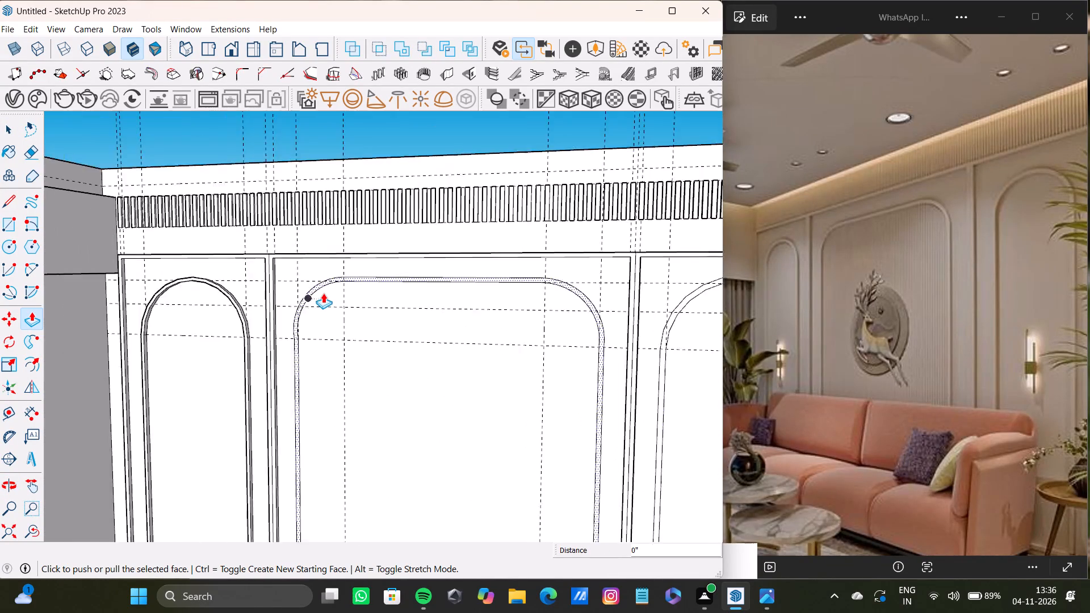
scroll(323, 293, "down", 5)
middle_click_drag(323, 293, 397, 355)
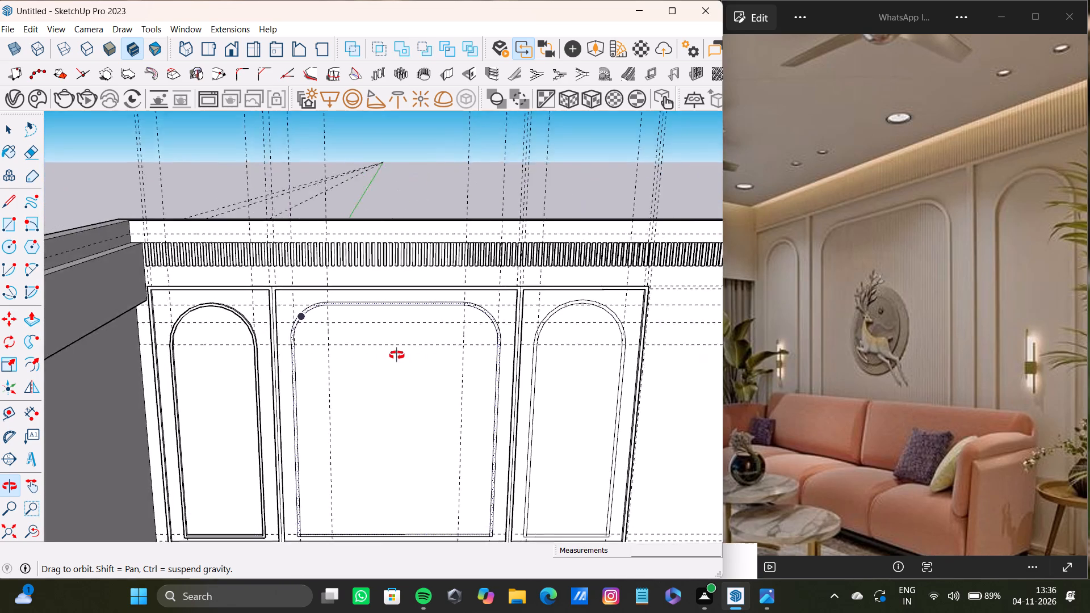
middle_click_drag(397, 355, 421, 287)
scroll(502, 368, "up", 13)
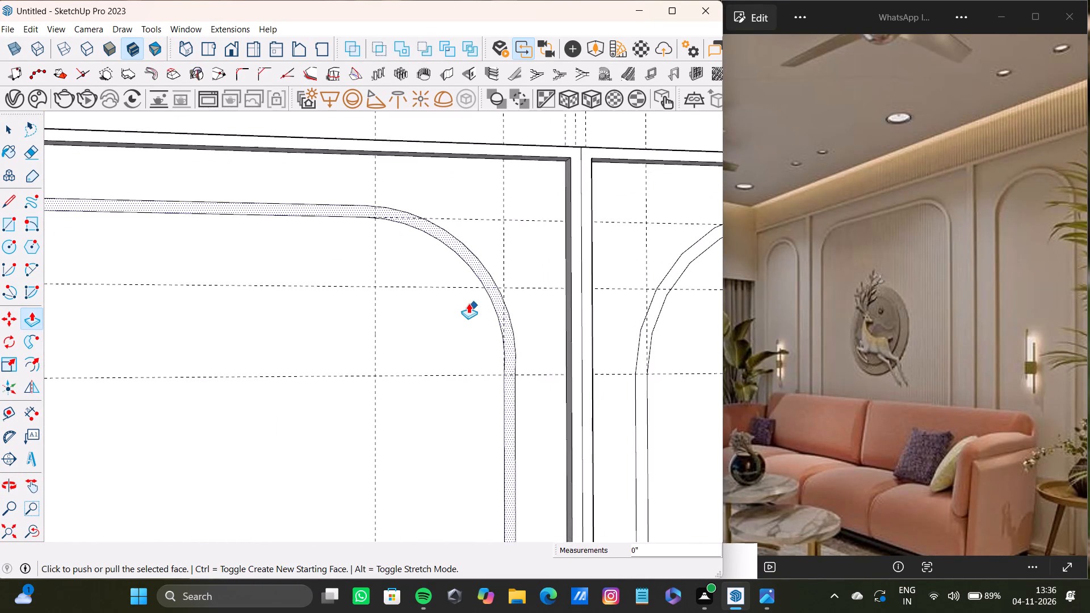
scroll(467, 303, "down", 8)
middle_click_drag(451, 303, 574, 310, "shift")
scroll(307, 303, "up", 5)
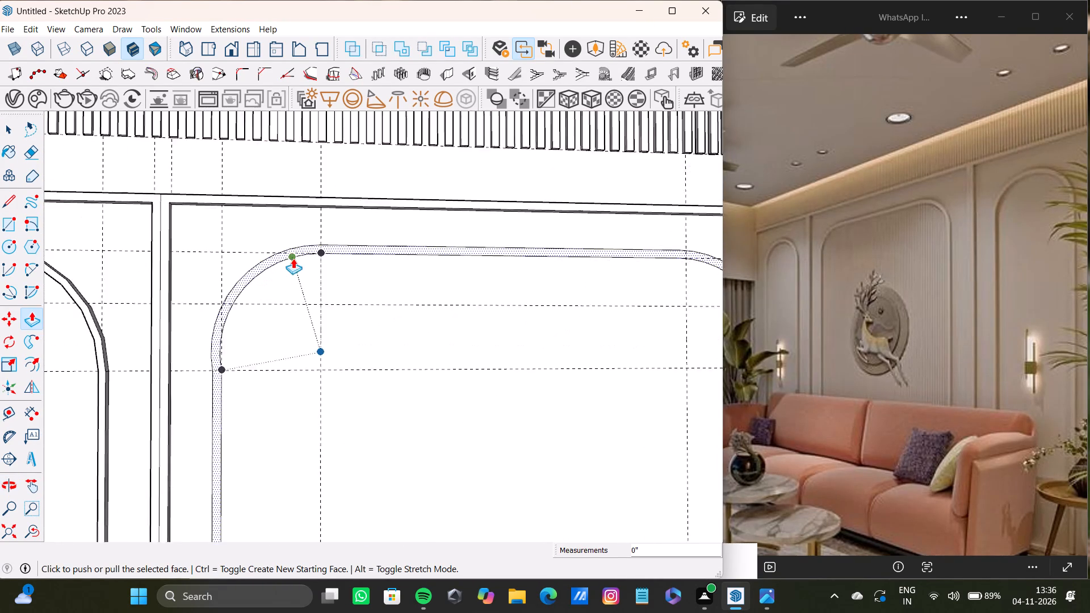
scroll(293, 258, "up", 2)
left_click_drag(310, 246, 286, 249)
middle_click_drag(354, 267, 337, 267)
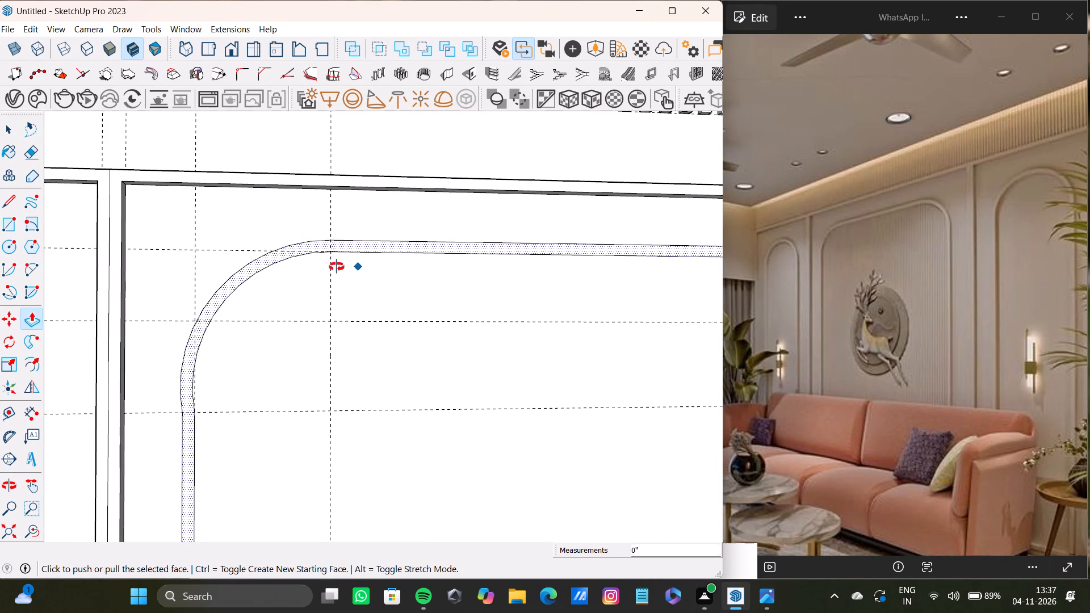
middle_click_drag(337, 267, 40, 272)
left_click_drag(350, 251, 311, 269)
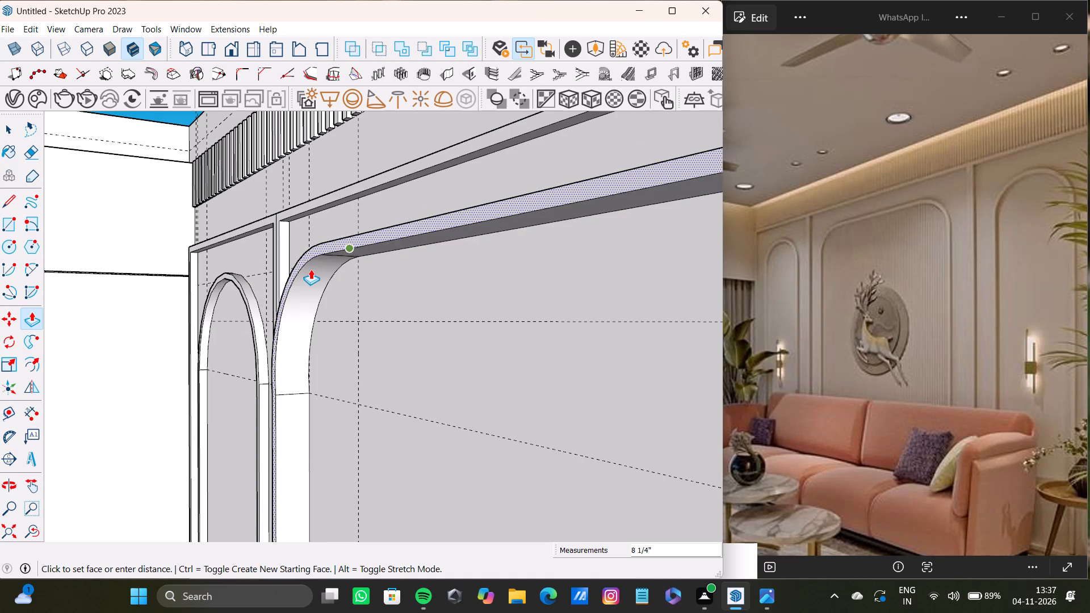
left_click_drag(311, 269, 322, 276)
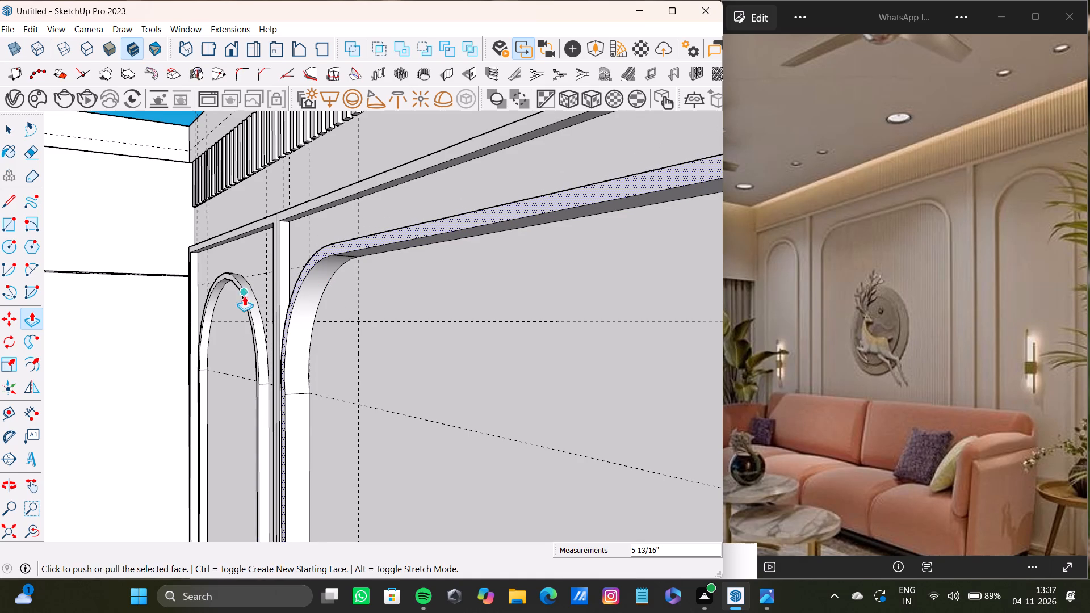
Push the middle moulding's front face back 3 3/16" to match the depth of the left arched moulding.
middle_click_drag(244, 296, 277, 328)
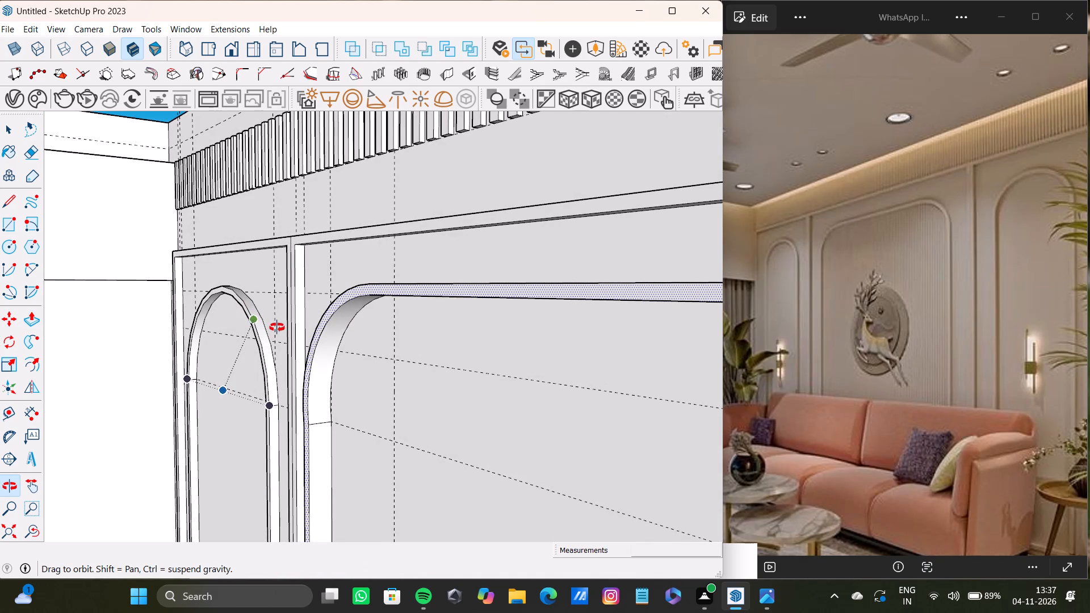
middle_click_drag(277, 328, 279, 329)
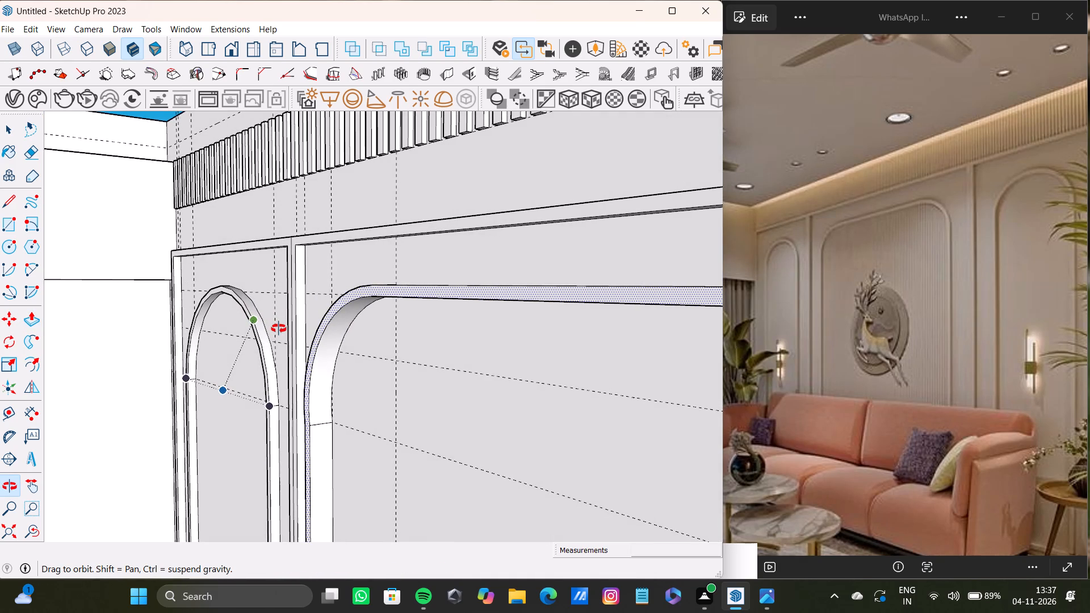
middle_click_drag(279, 329, 279, 330)
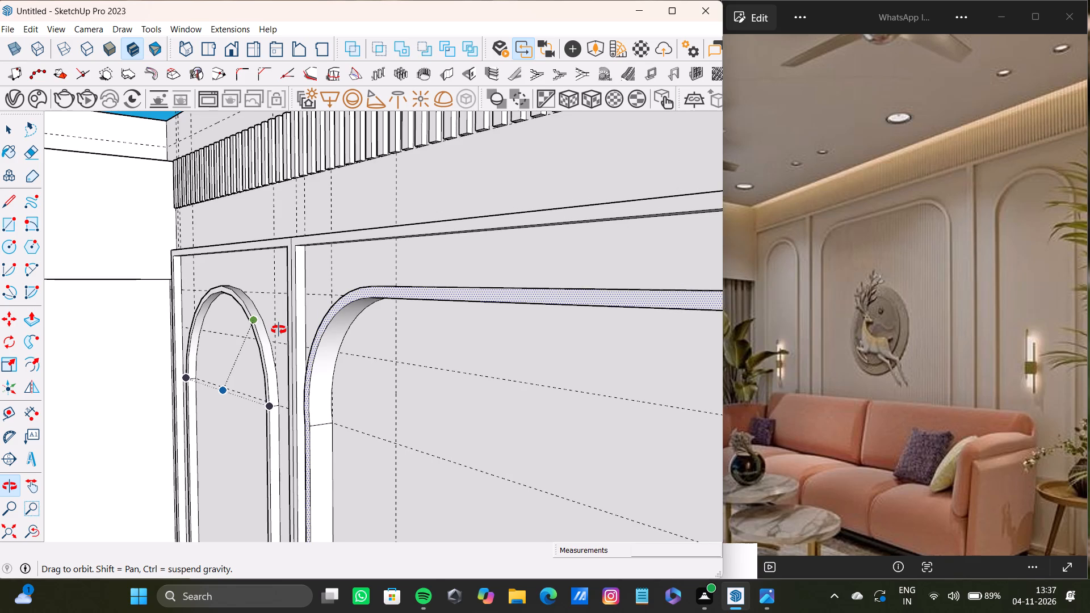
middle_click_drag(279, 330, 346, 394)
scroll(342, 414, "up", 2)
left_click_drag(355, 434, 266, 413)
Examine the three panel mouldings on the back wall from several angles.
scroll(307, 424, "down", 20)
scroll(307, 424, "down", 1)
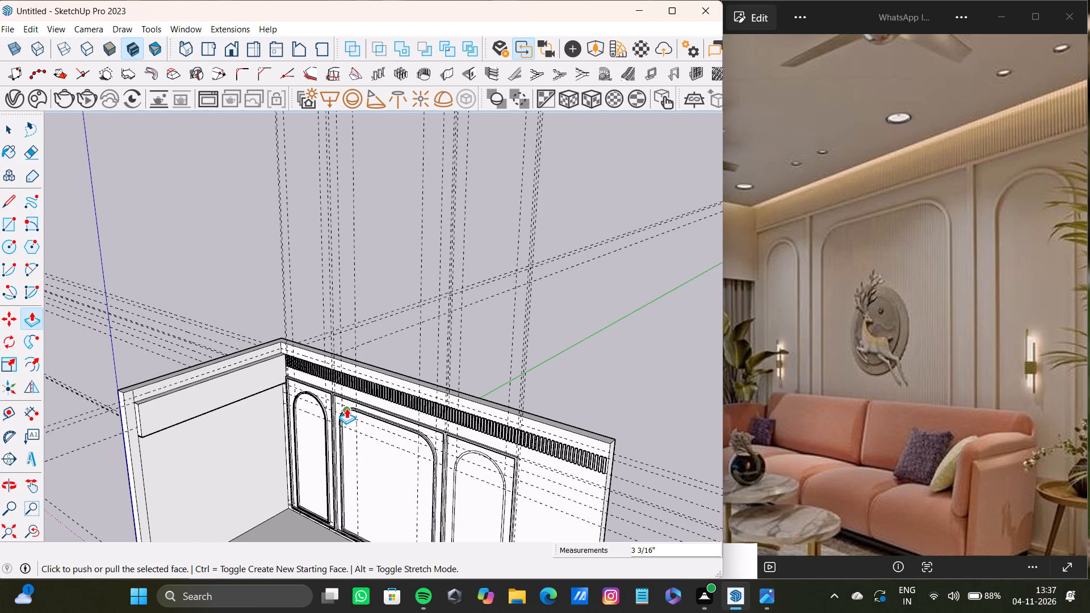
scroll(355, 419, "down", 4)
middle_click_drag(374, 427, 458, 377)
scroll(431, 417, "down", 1)
scroll(446, 423, "up", 8)
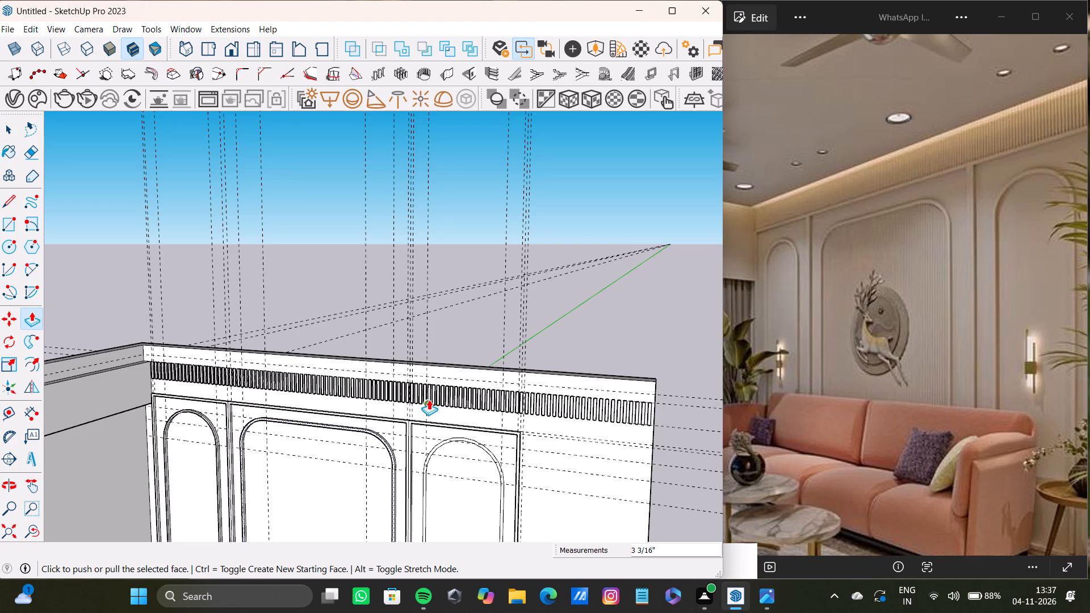
scroll(425, 404, "down", 6)
middle_click_drag(410, 424, 355, 387)
scroll(346, 441, "up", 4)
middle_click_drag(345, 438, 315, 360, "shift")
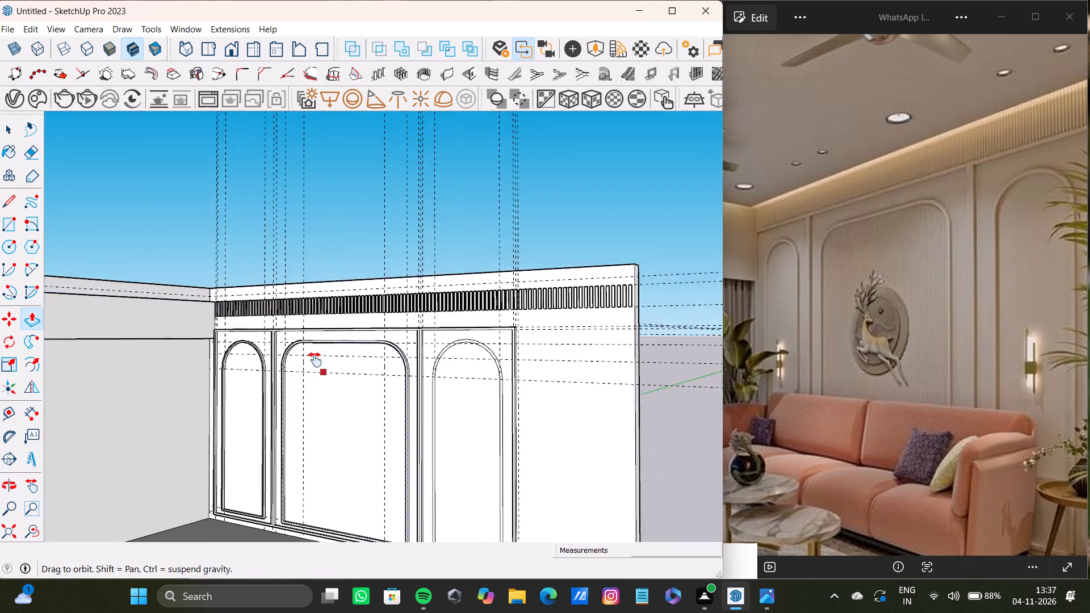
Extrude the right panel's arched moulding band 2 5/8" out from the back wall with Push/Pull.
middle_click_drag(315, 360, 471, 377, "shift")
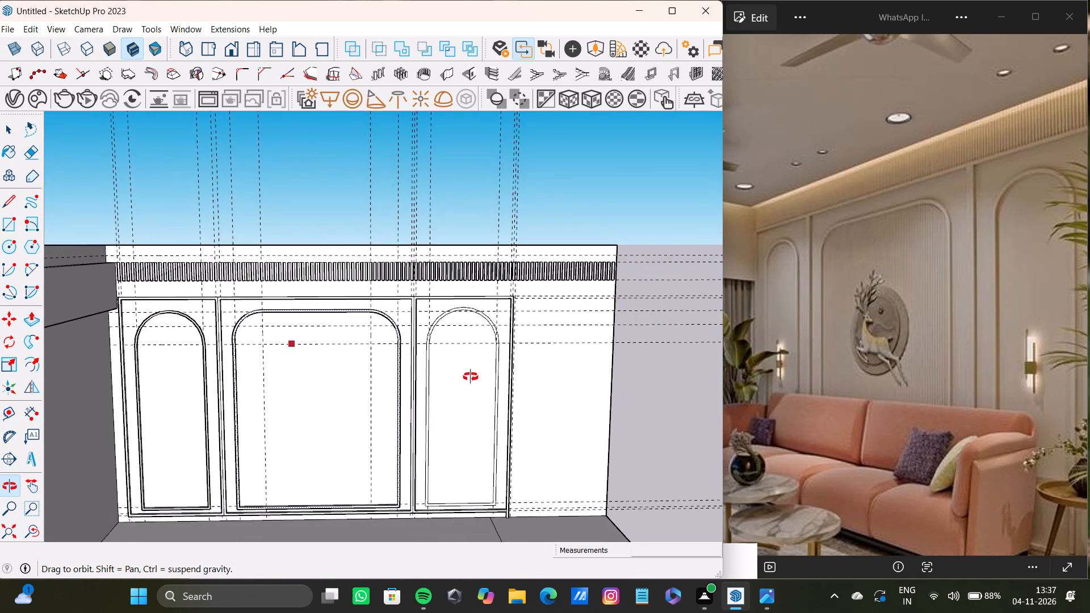
middle_click_drag(471, 377, 442, 380, "shift")
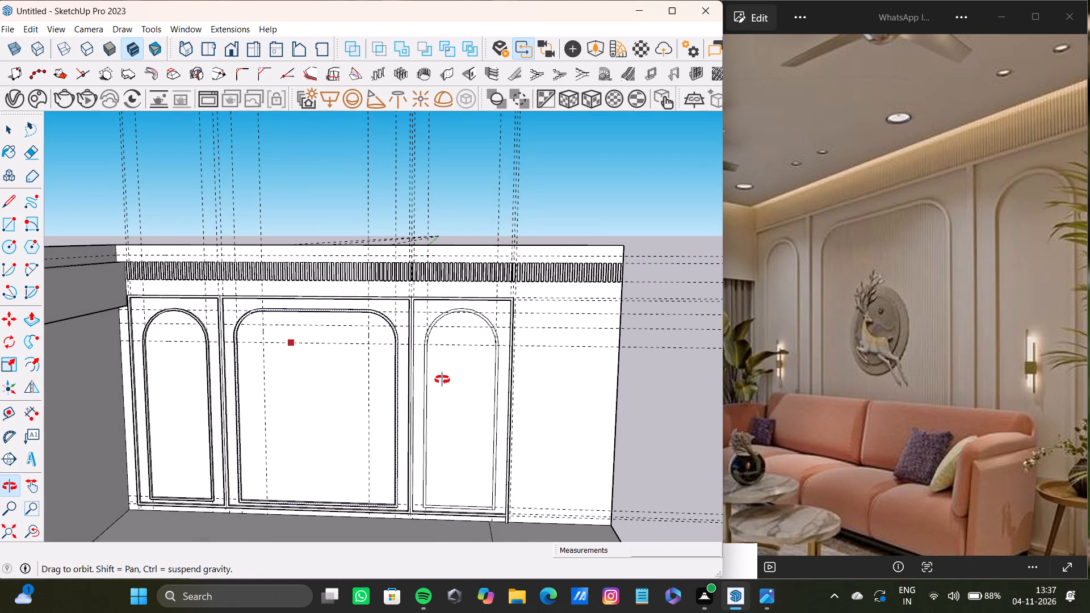
middle_click_drag(442, 380, 442, 379, "shift")
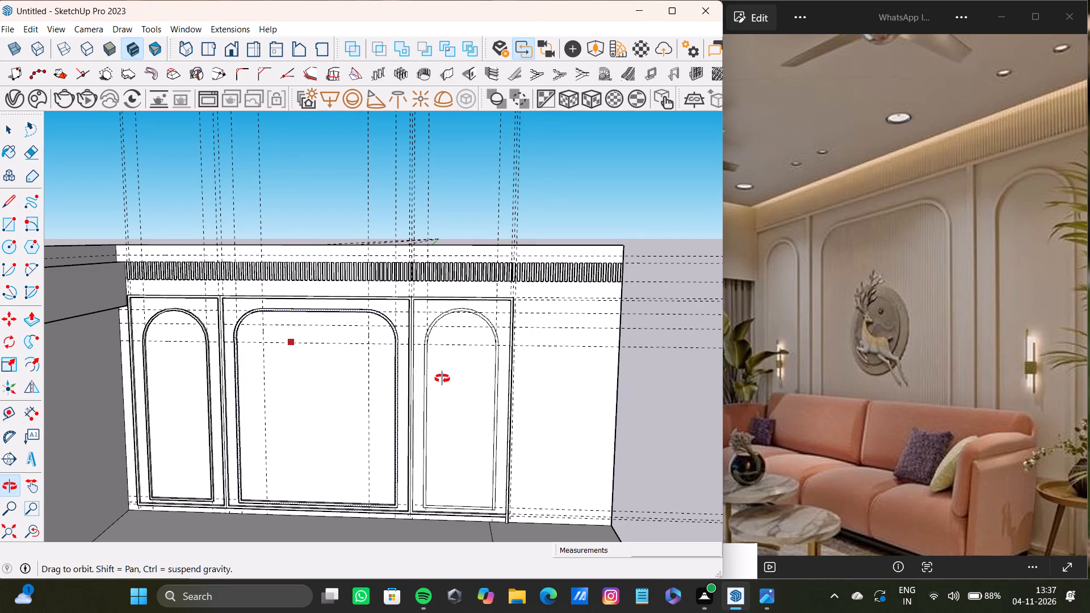
middle_click_drag(442, 379, 403, 367, "shift")
scroll(393, 317, "up", 3)
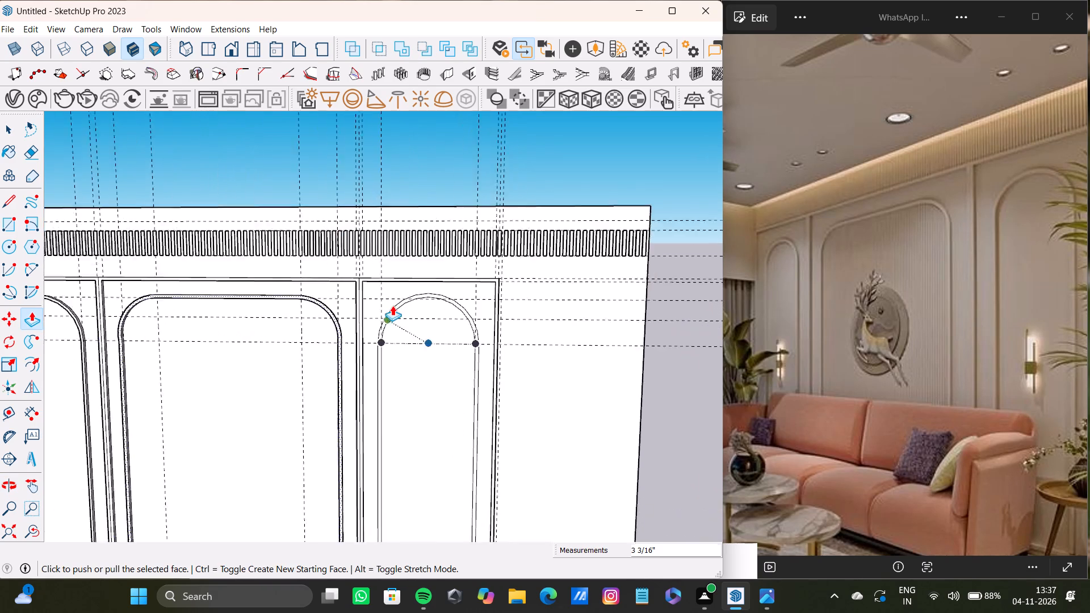
scroll(392, 305, "up", 11)
key("space")
left_click(396, 313)
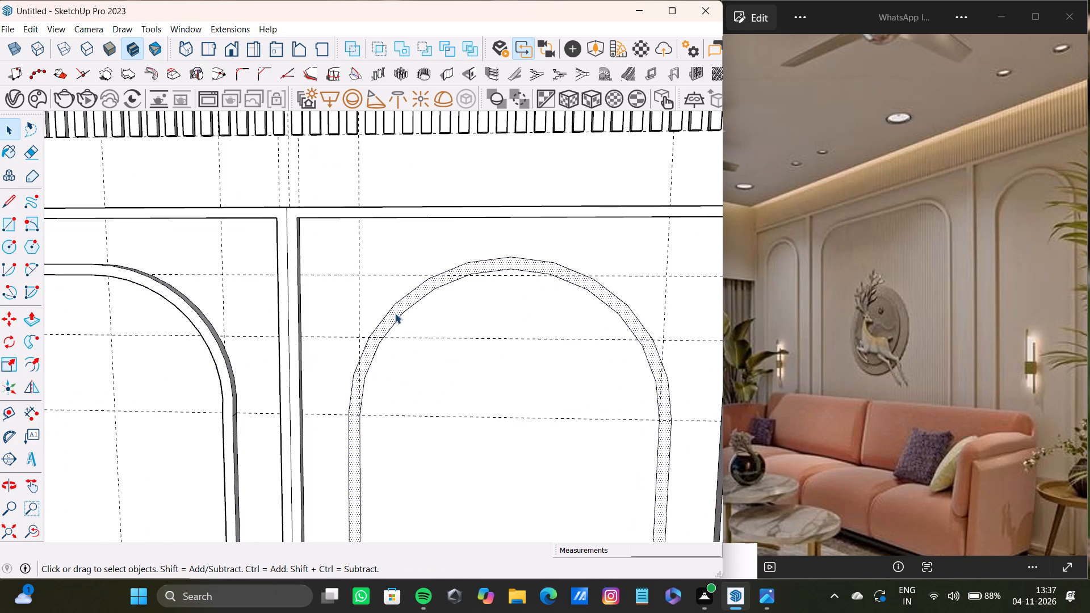
key("p")
left_click_drag(393, 316, 360, 317)
scroll(370, 337, "up", 1)
middle_click_drag(370, 337, 185, 435)
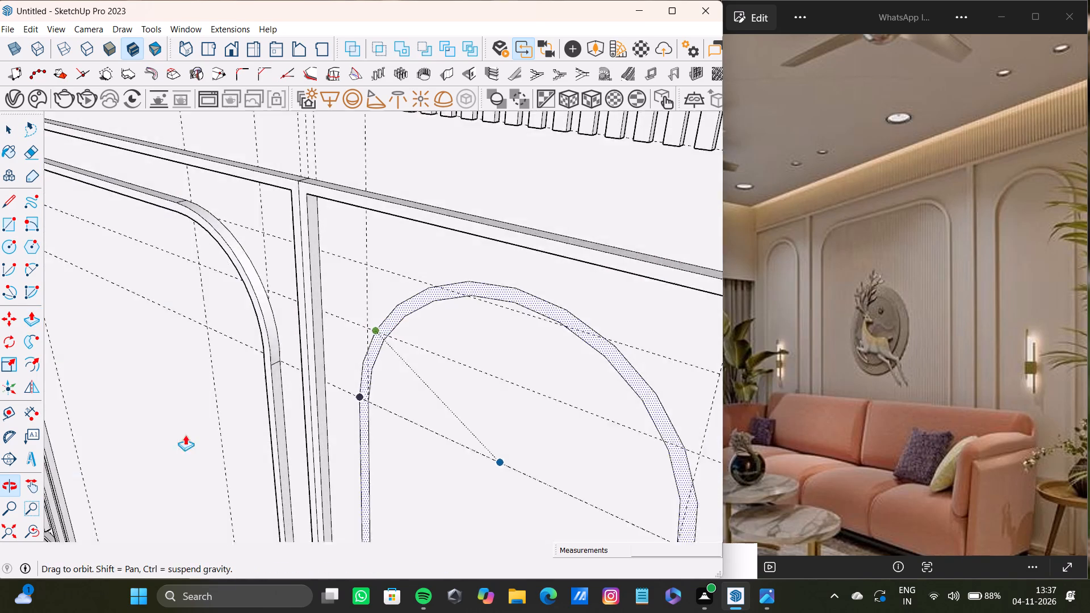
middle_click_drag(185, 435, 182, 436)
scroll(337, 335, "up", 3)
left_click_drag(401, 321, 241, 296)
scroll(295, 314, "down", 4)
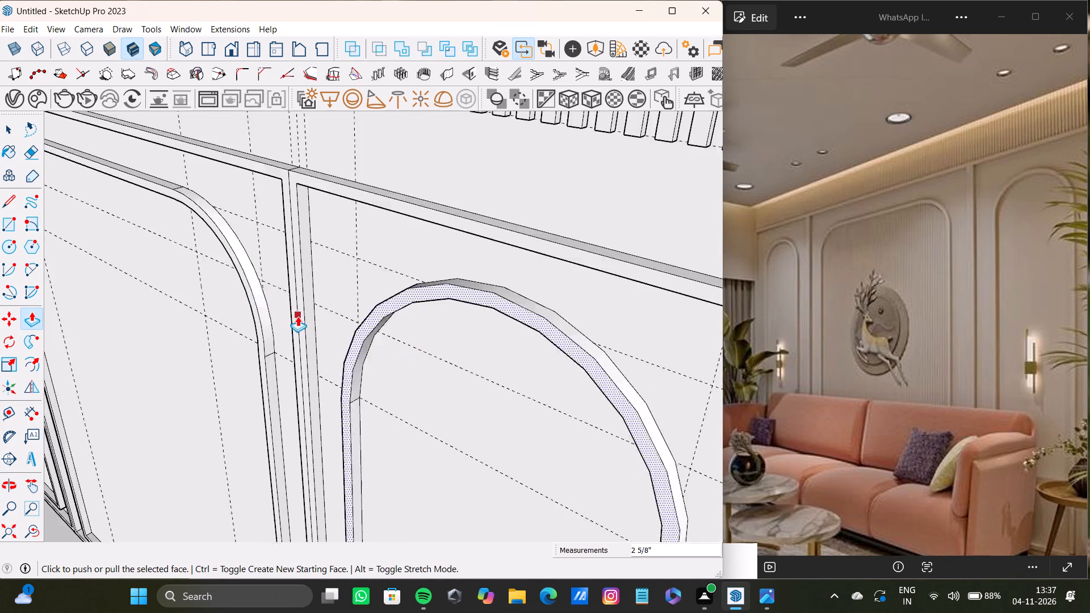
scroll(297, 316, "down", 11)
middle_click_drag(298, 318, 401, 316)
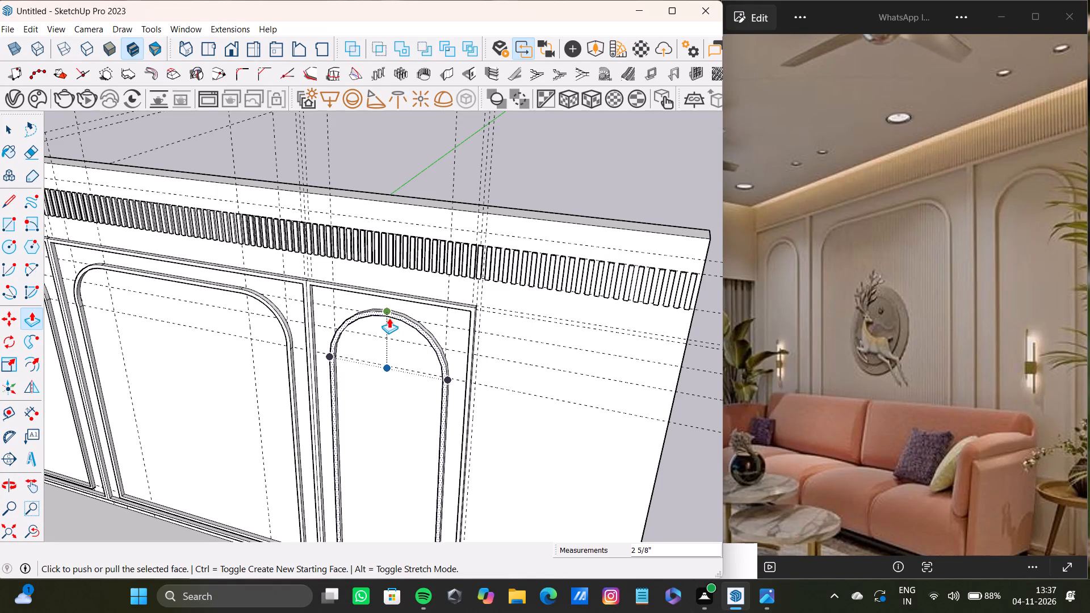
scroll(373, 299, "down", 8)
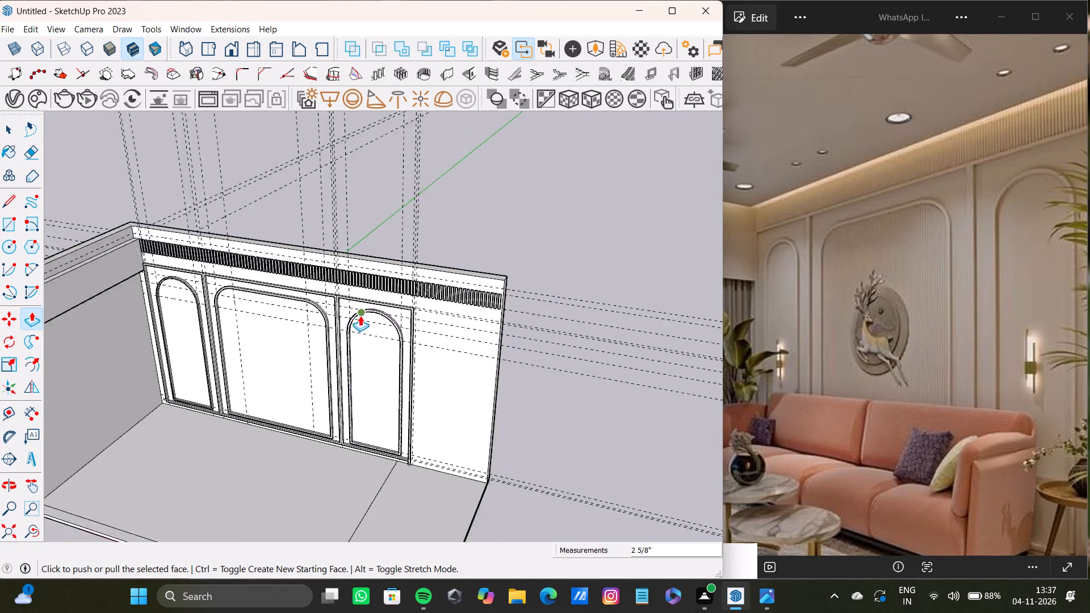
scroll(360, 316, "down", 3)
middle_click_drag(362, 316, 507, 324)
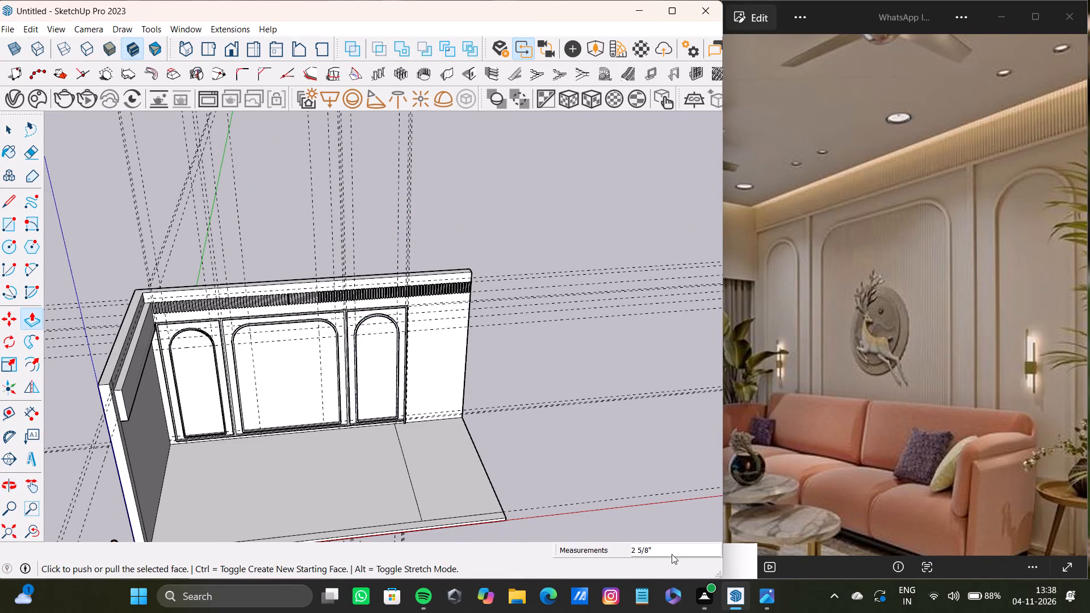
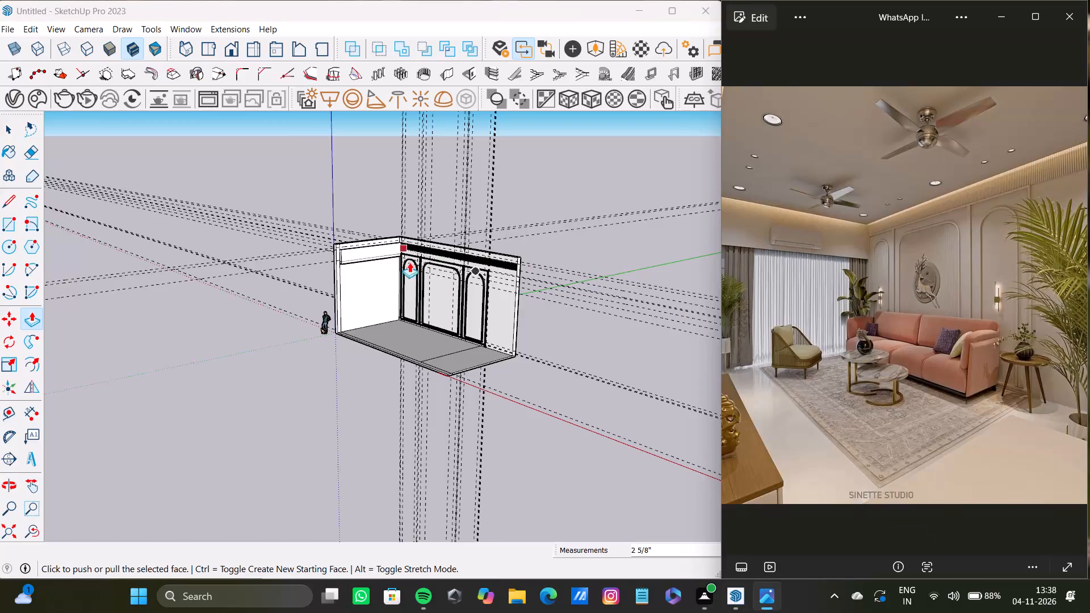
Place a horizontal guide on the side wall about 10 5/8" below the lower edge of the projecting top band.
scroll(435, 264, "up", 8)
scroll(340, 254, "down", 3)
middle_click_drag(340, 254, 392, 223)
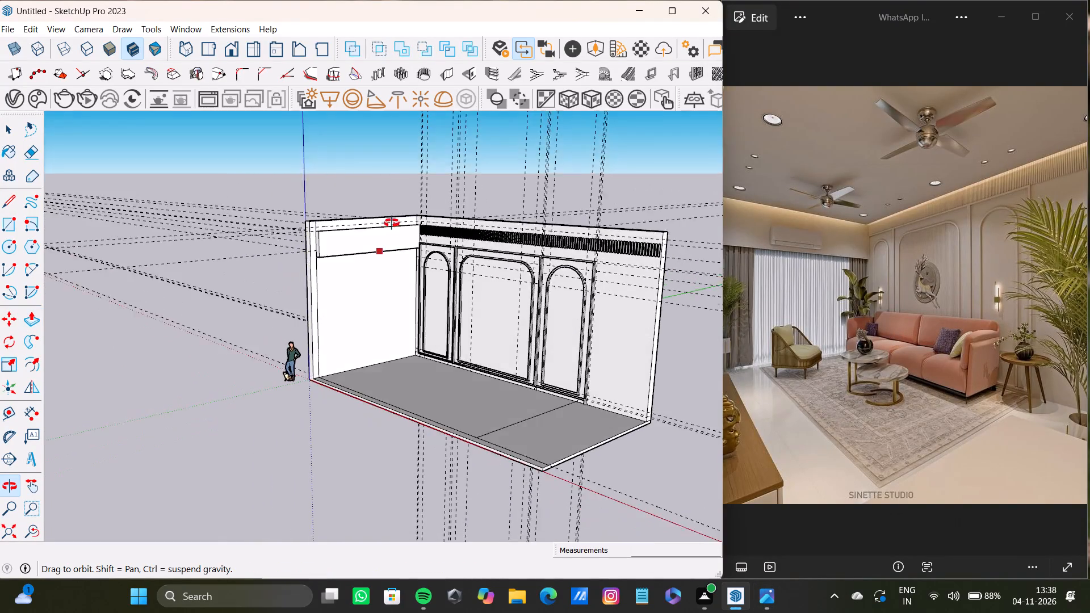
middle_click_drag(392, 223, 405, 225)
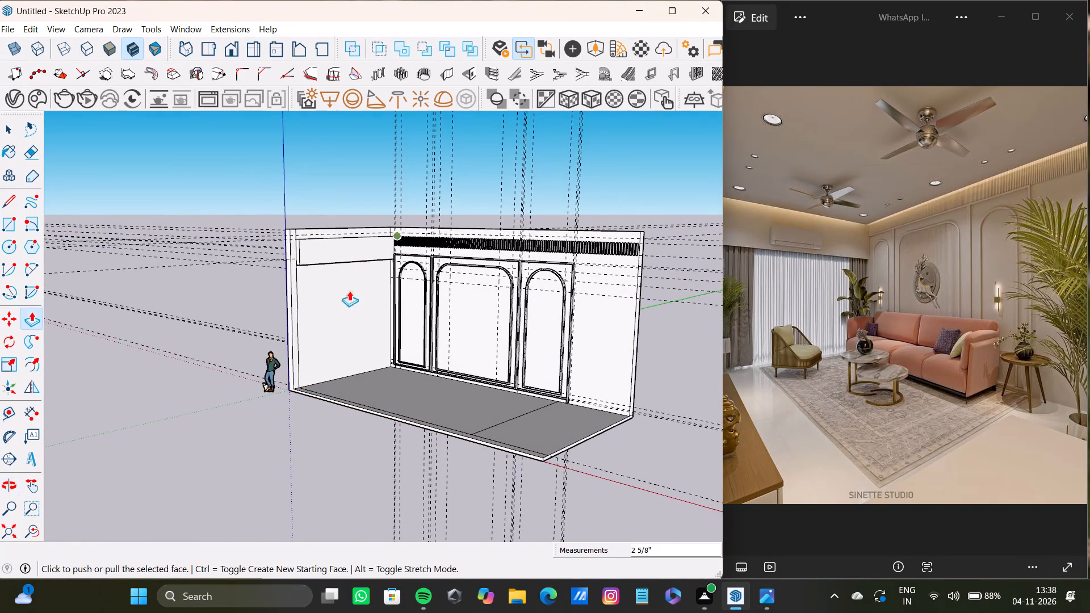
scroll(345, 299, "up", 7)
middle_click_drag(339, 284, 339, 191)
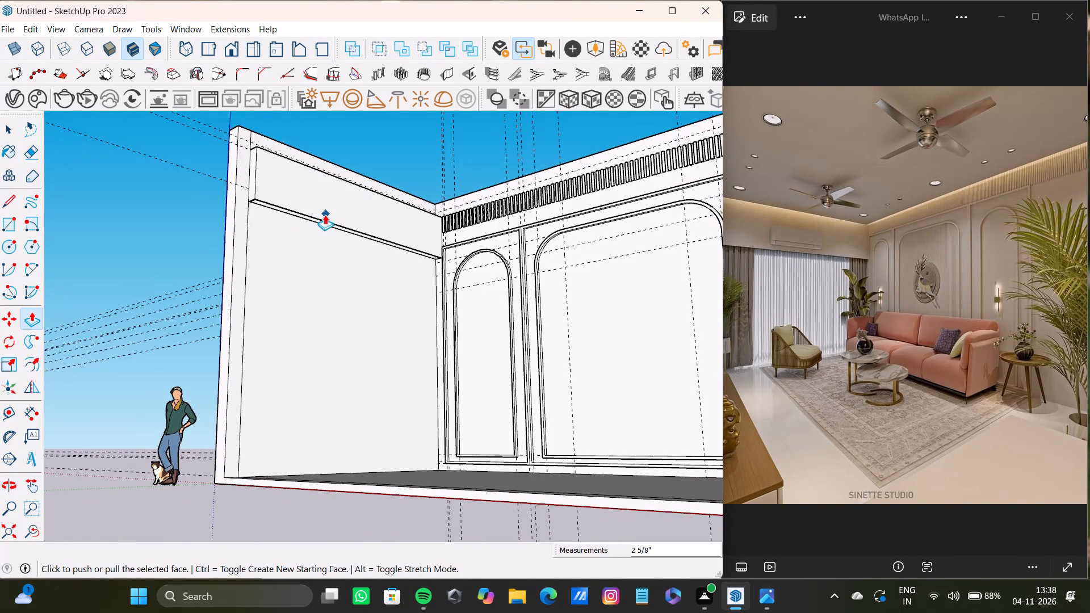
key("t")
scroll(233, 259, "up", 4)
middle_click_drag(292, 241, 269, 242)
scroll(280, 200, "up", 12)
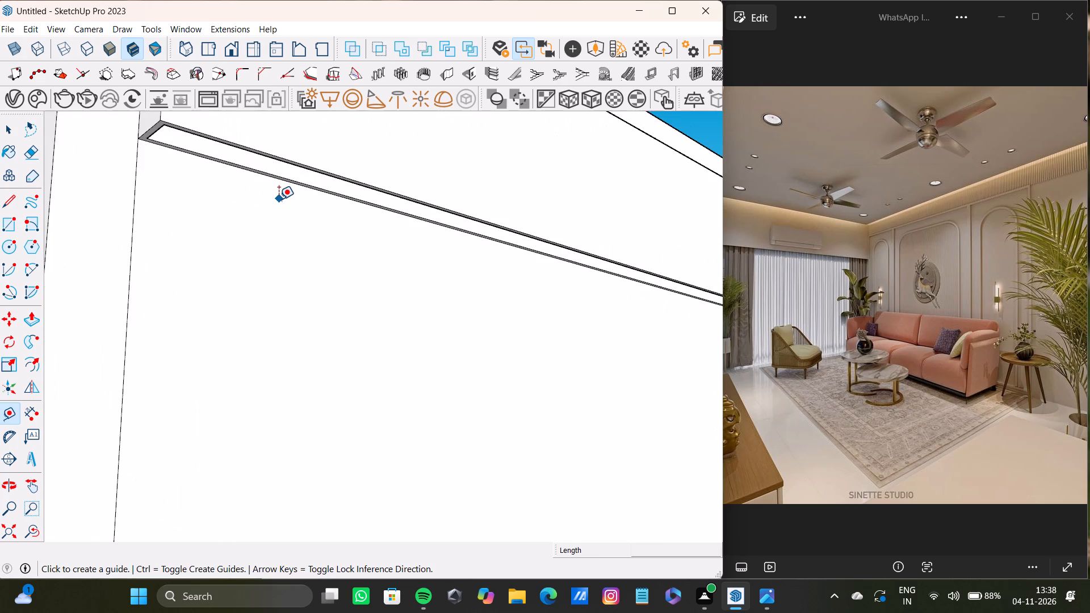
scroll(279, 199, "up", 3)
middle_click(280, 198)
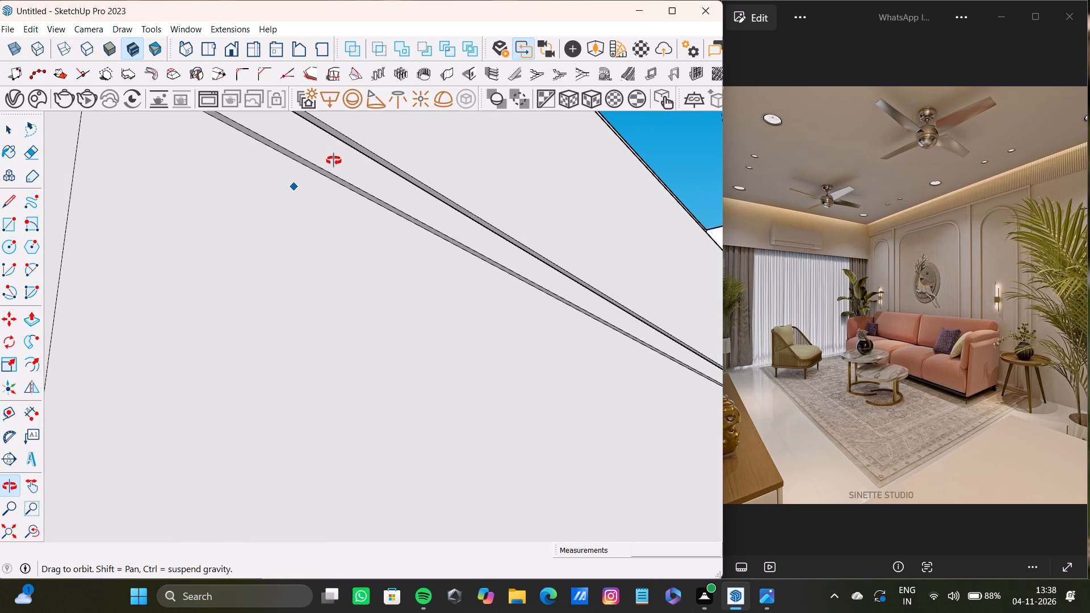
scroll(332, 170, "up", 3)
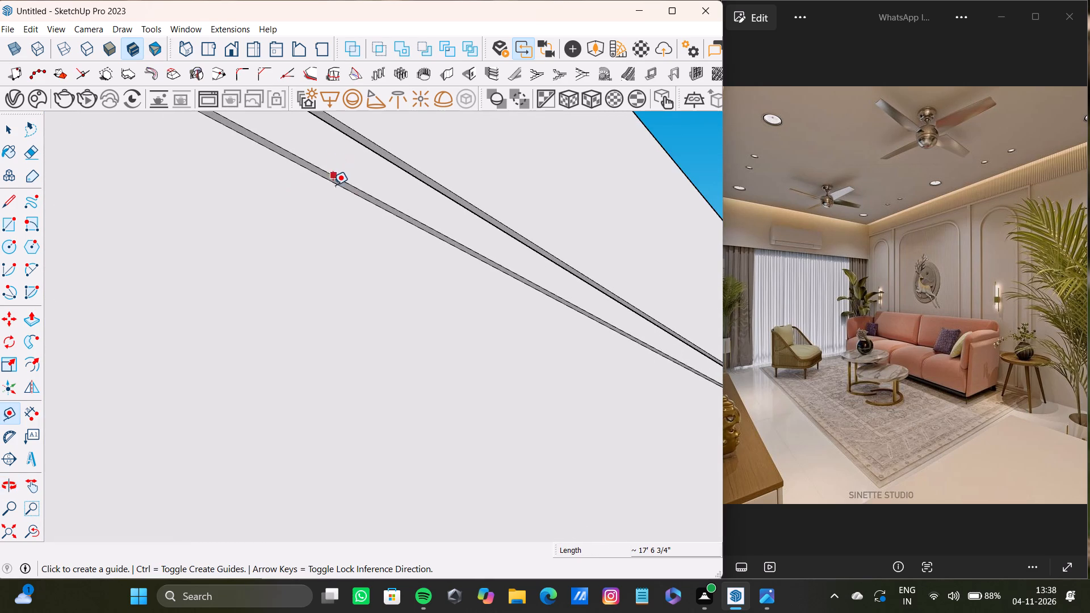
scroll(333, 185, "up", 4)
left_click(334, 185)
scroll(397, 363, "down", 12)
middle_click_drag(382, 401, 382, 399, "shift")
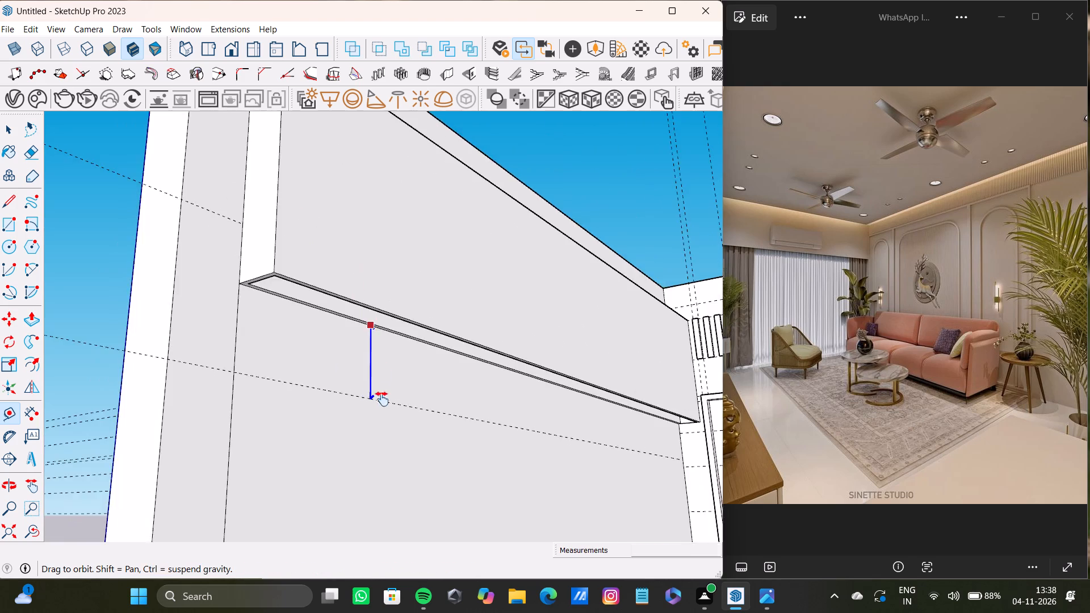
middle_click_drag(382, 399, 295, 372, "shift")
scroll(299, 370, "down", 4)
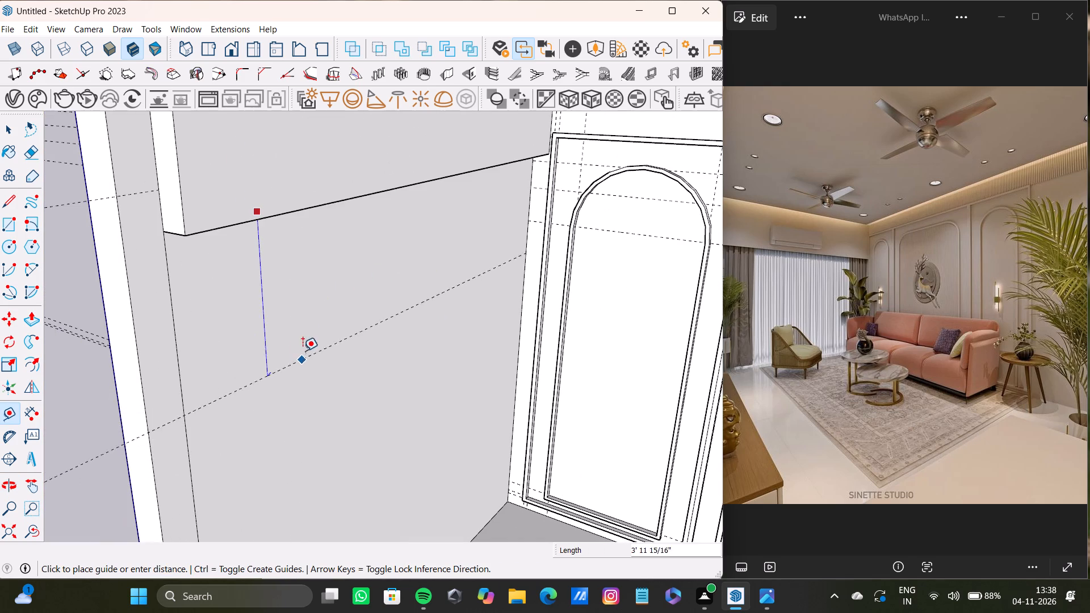
left_click(302, 238)
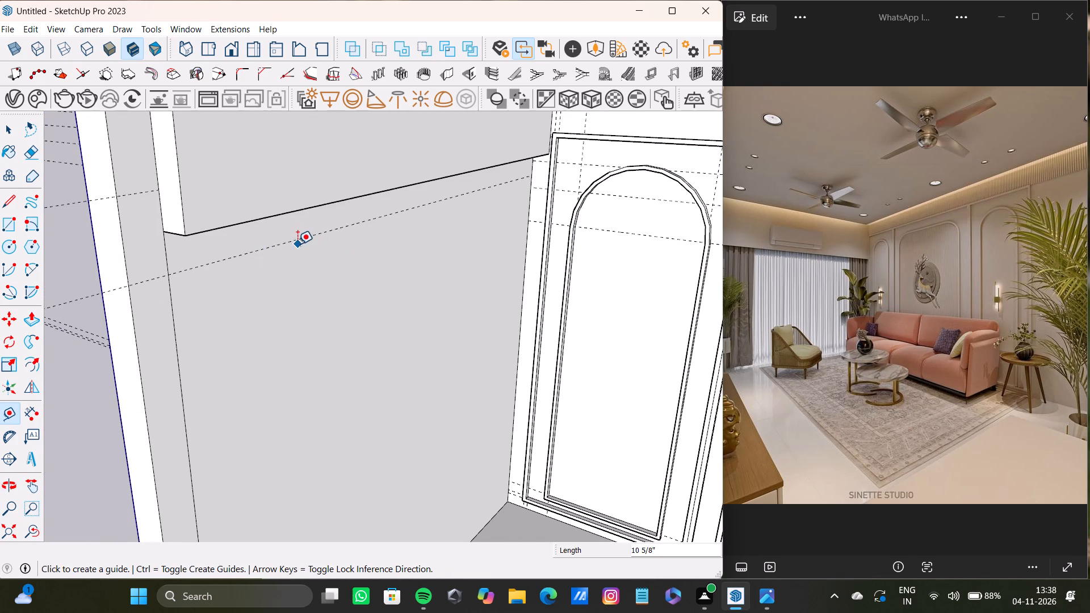
Place a second horizontal guide just above the floor on the side wall, about 14' 5 1/2" below the upper guide.
left_click(303, 240)
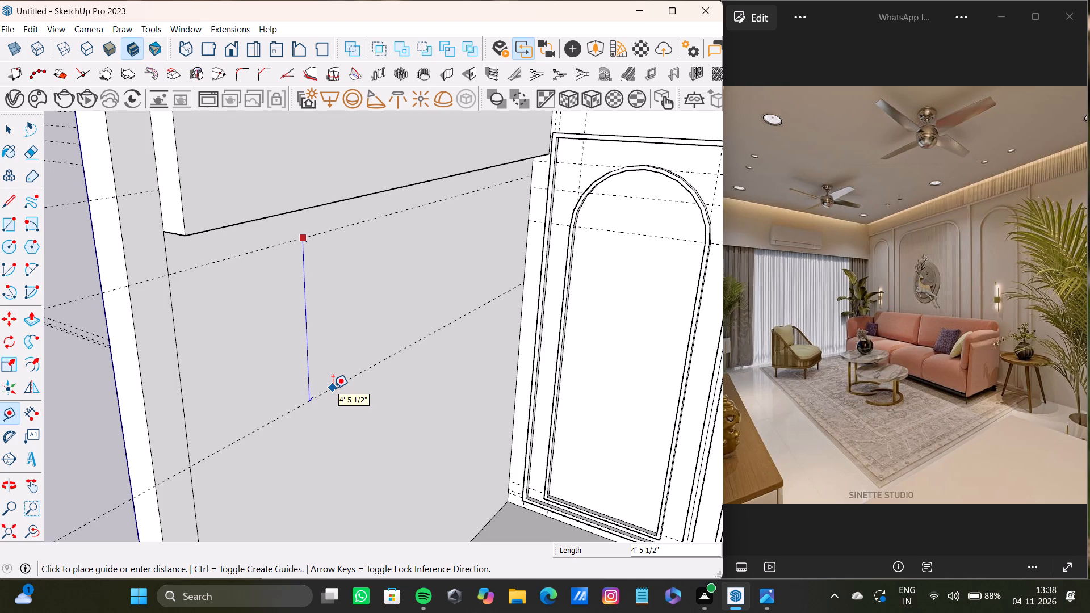
scroll(335, 387, "down", 6)
middle_click_drag(348, 398, 297, 228, "shift")
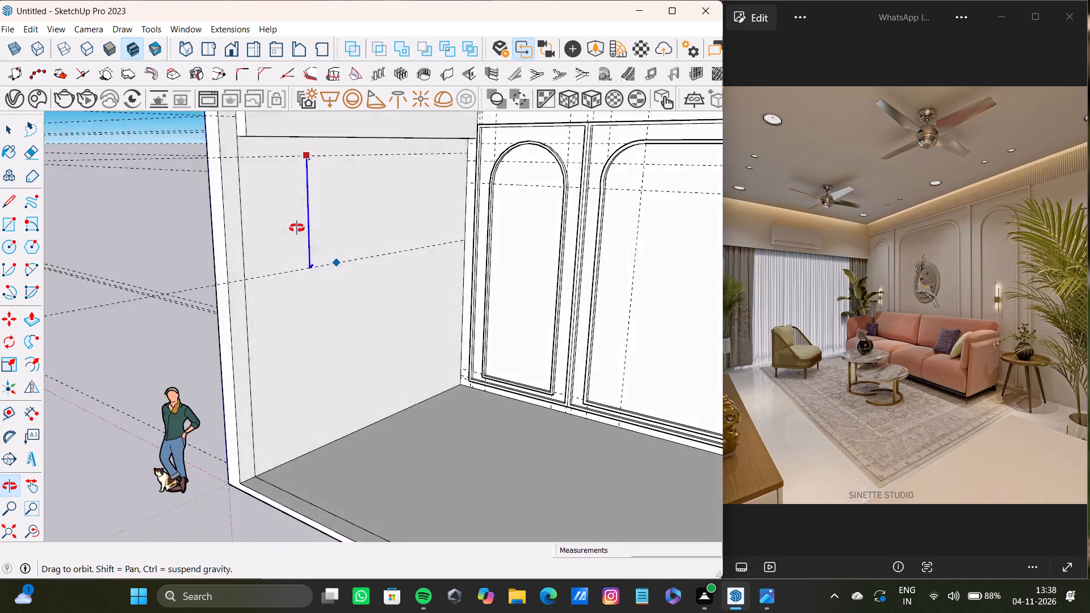
middle_click_drag(297, 228, 292, 224, "shift")
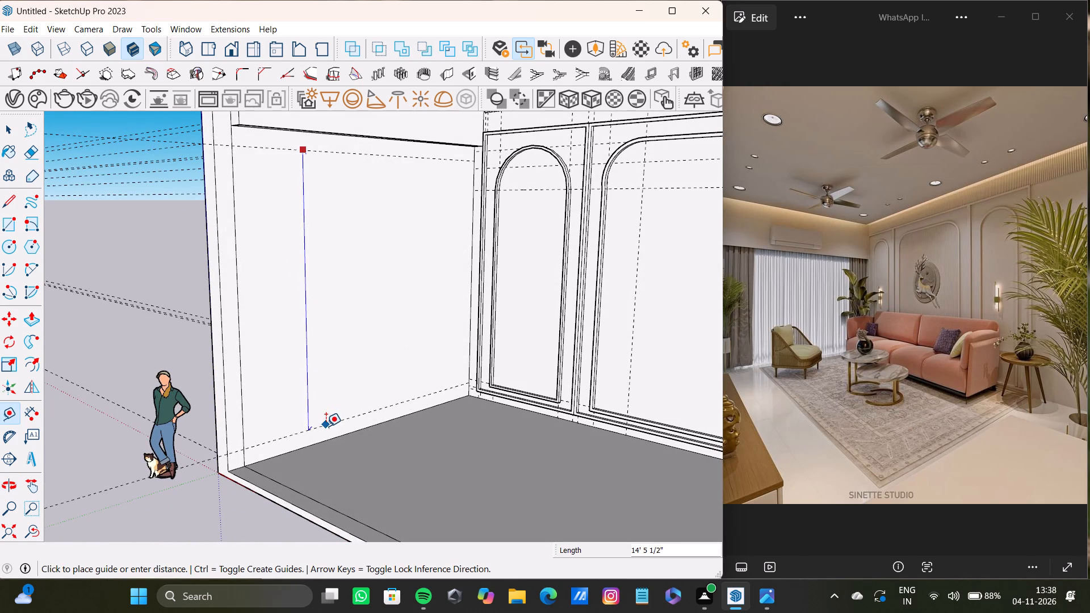
left_click(325, 426)
Place a vertical guide on the side wall about 1' 1 15/16" from the corner with the back wall.
scroll(458, 288, "up", 7)
left_click(480, 283)
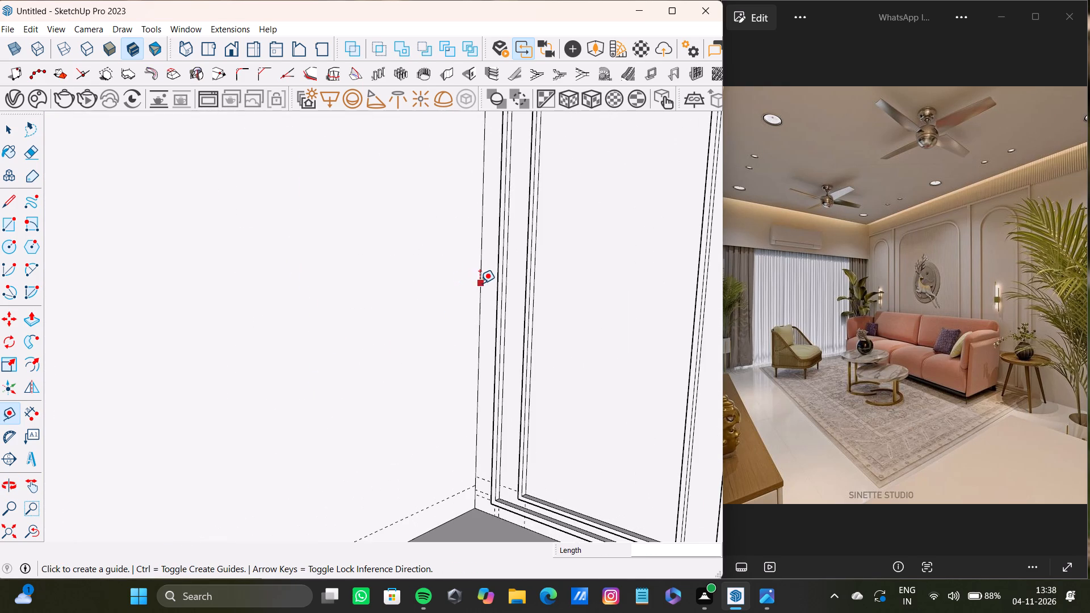
scroll(446, 298, "down", 4)
middle_click_drag(443, 300, 374, 346)
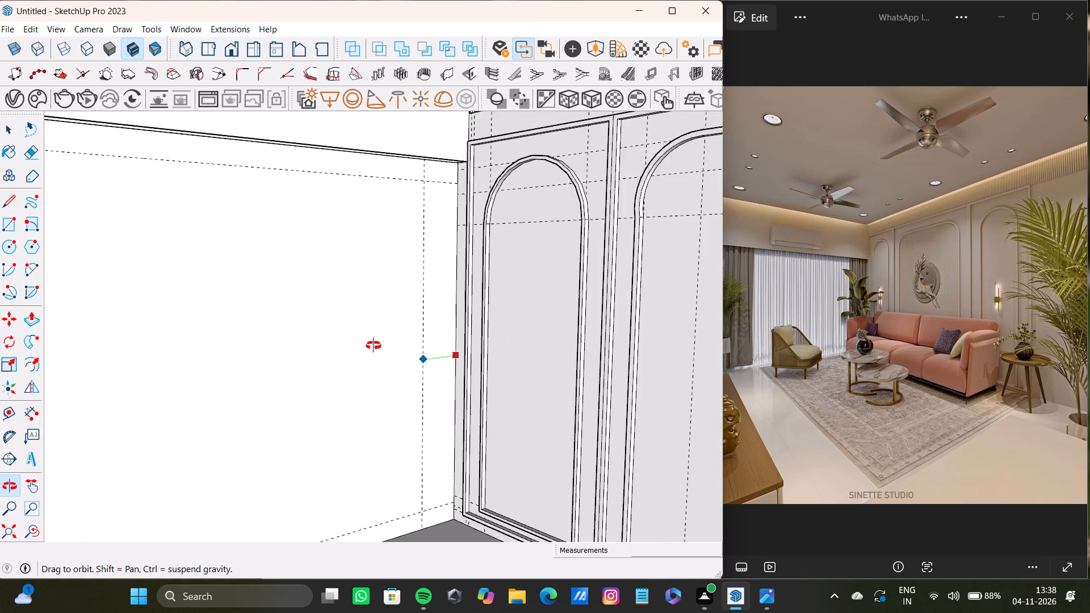
middle_click_drag(374, 346, 370, 347)
scroll(409, 347, "up", 3)
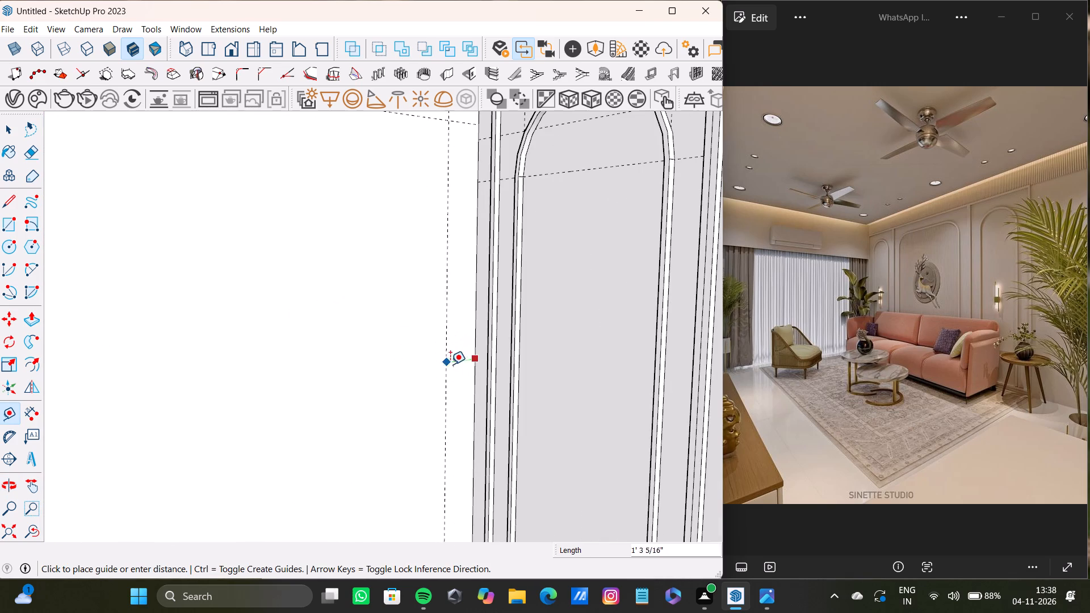
left_click(446, 399)
Place a vertical guide on the side wall about 9 7/8" in from its edge line near the open end.
scroll(417, 405, "down", 3)
middle_click_drag(417, 402, 471, 360, "shift")
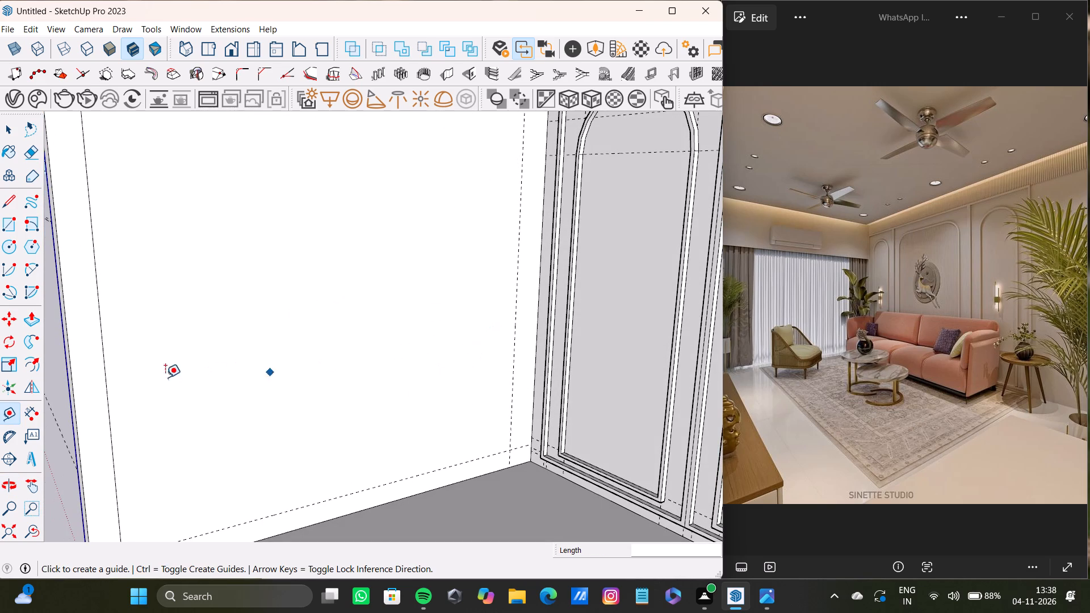
left_click(107, 390)
scroll(163, 378, "down", 6)
middle_click_drag(168, 370, 206, 352)
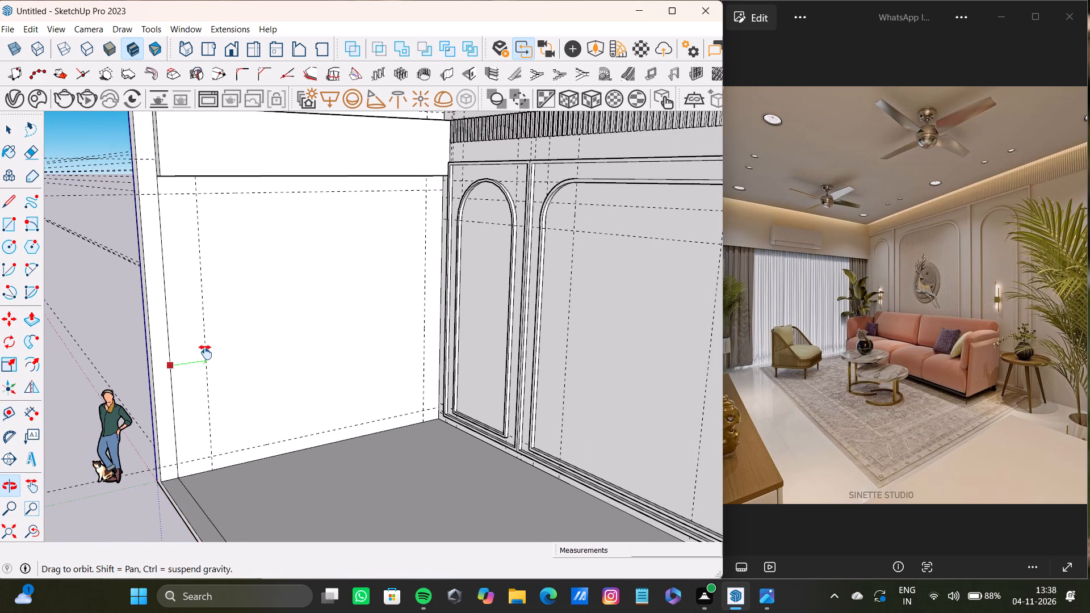
middle_click_drag(206, 352, 171, 361)
scroll(175, 348, "up", 3)
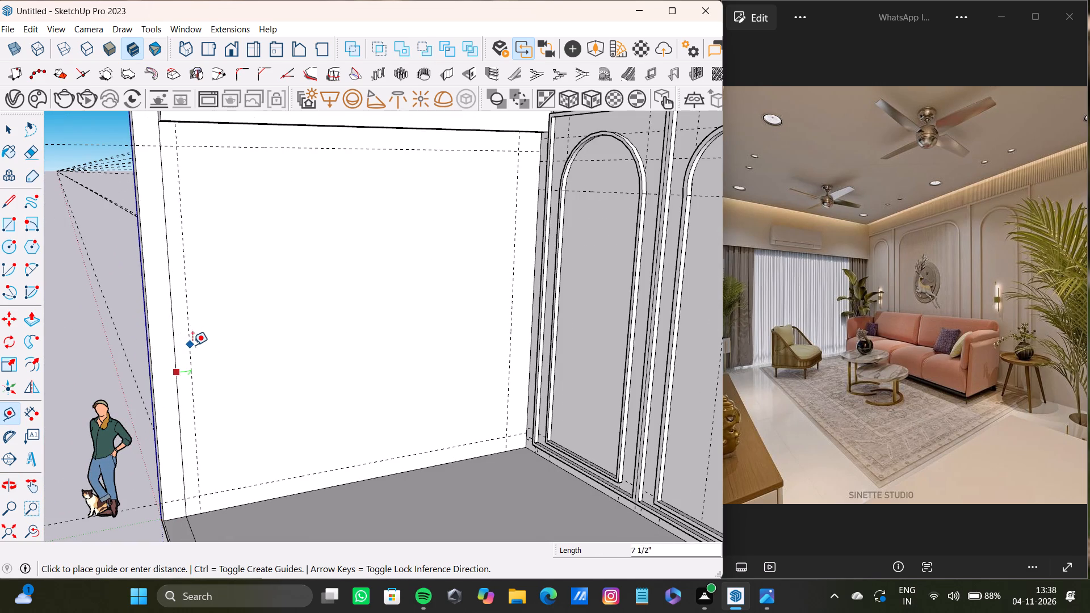
left_click(195, 348)
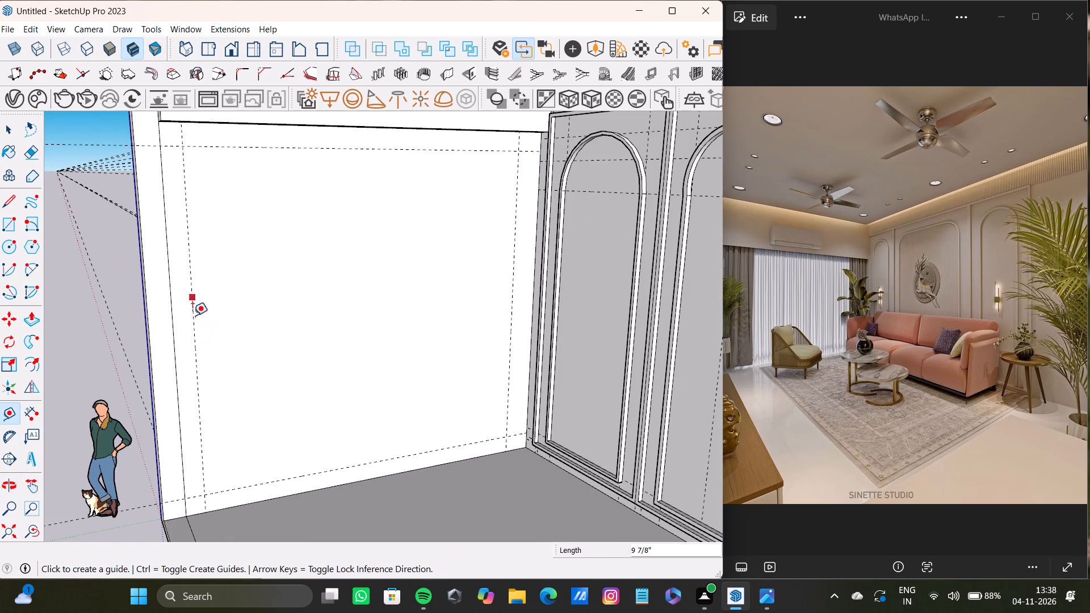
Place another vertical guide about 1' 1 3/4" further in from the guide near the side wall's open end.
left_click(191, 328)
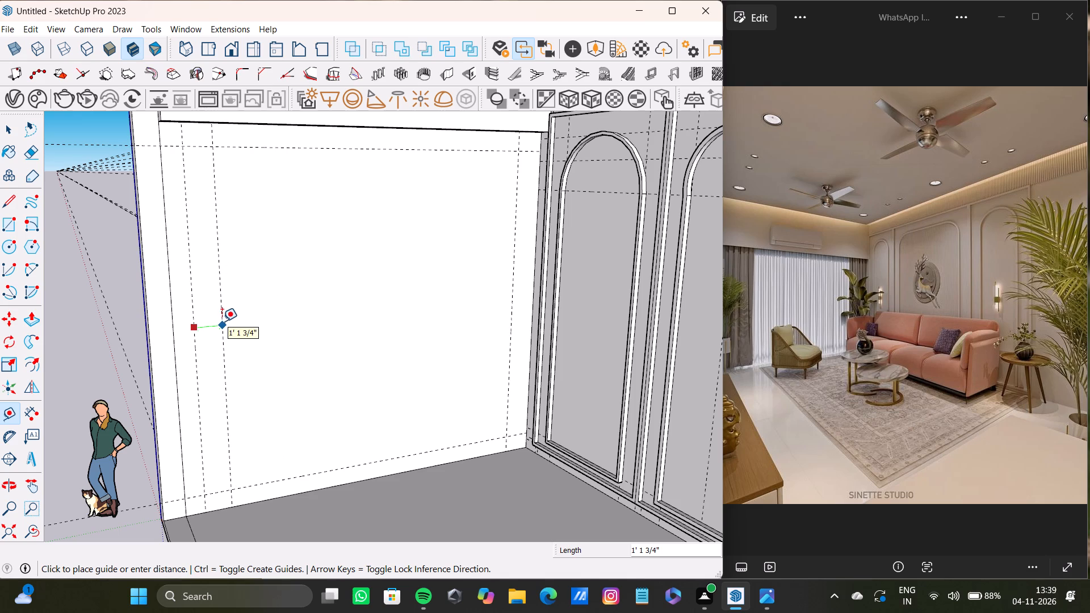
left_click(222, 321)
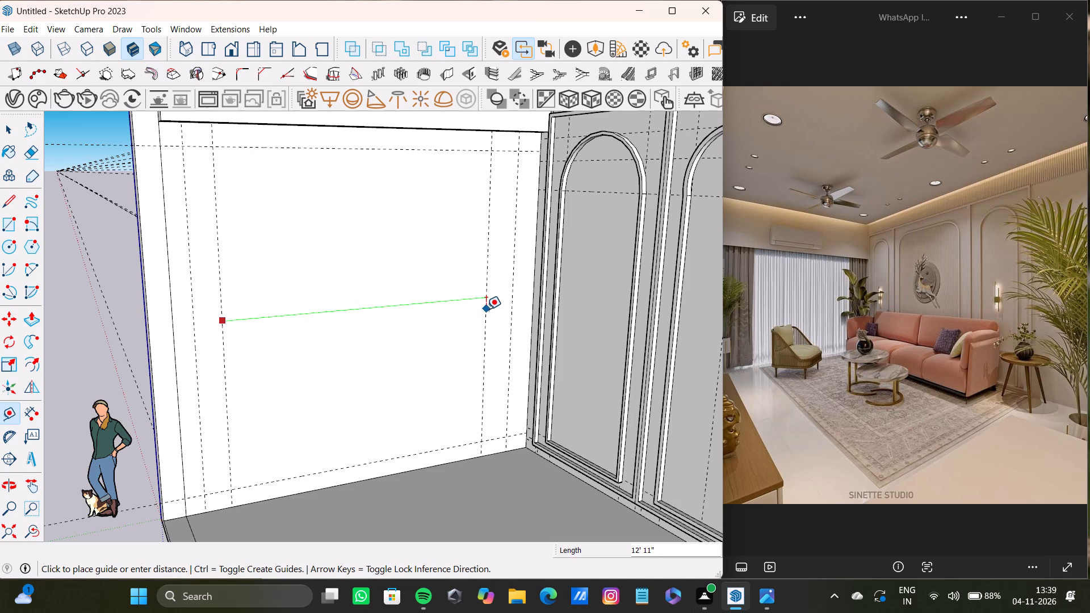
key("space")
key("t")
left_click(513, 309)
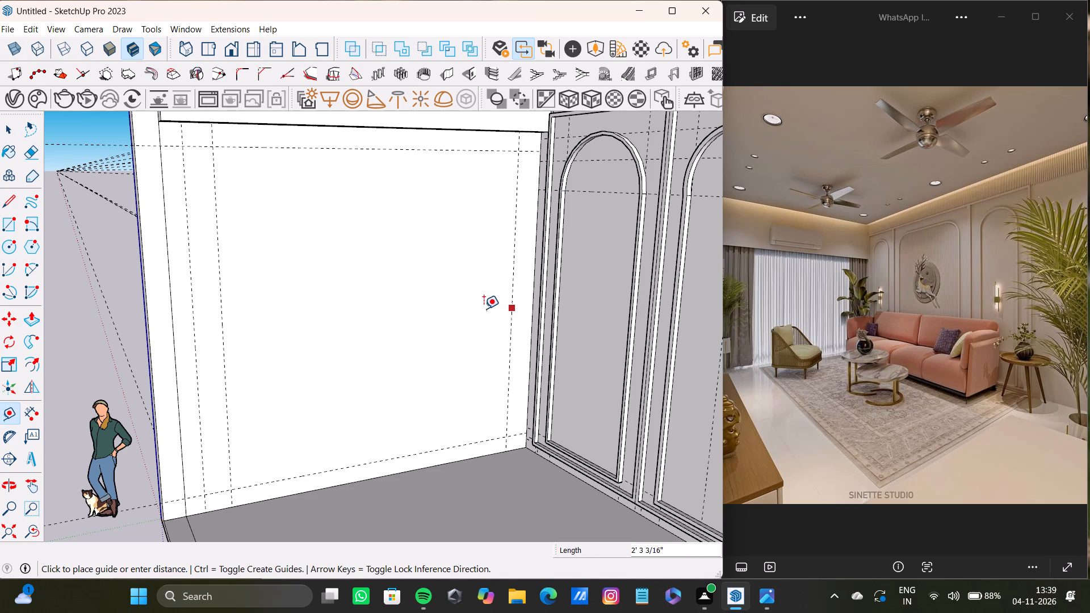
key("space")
Measure the distance from the edge line near the side wall's open end to the innermost vertical guide there.
key("t")
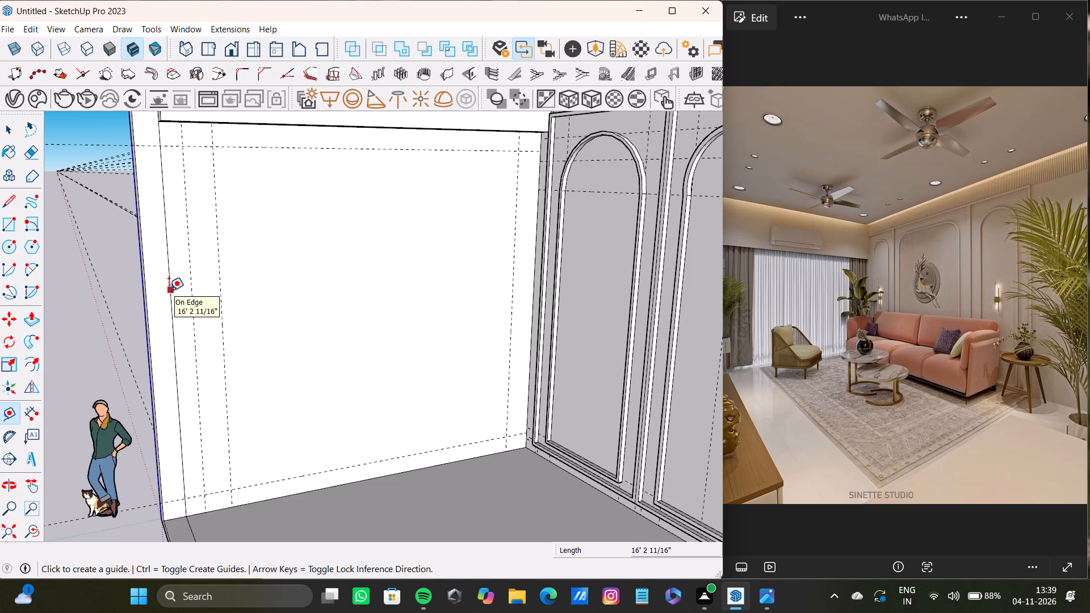
left_click(173, 321)
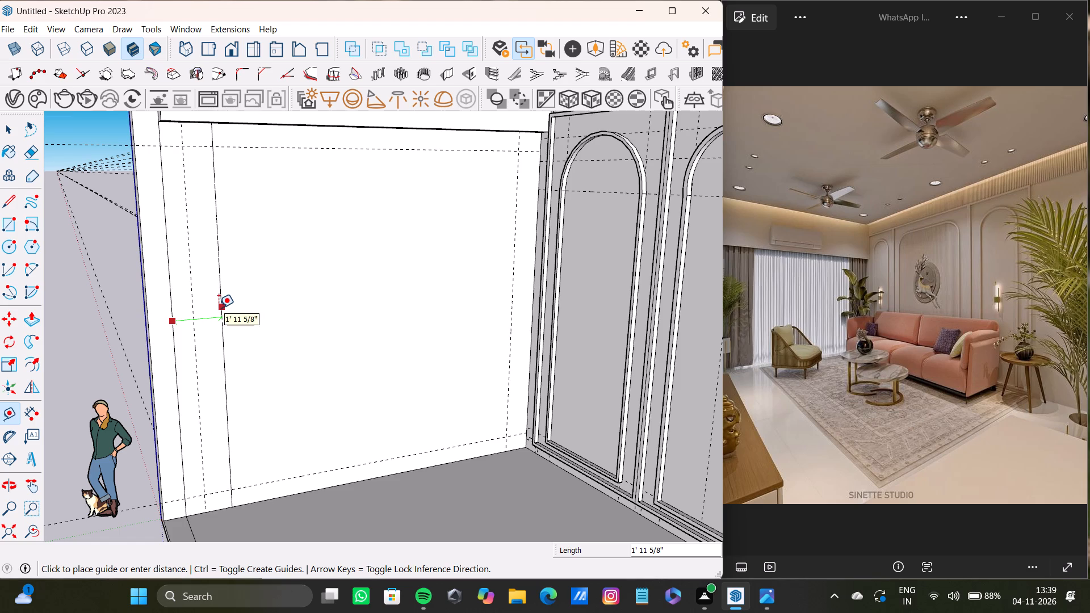
key("space")
Place a vertical guide on the side wall 2' from the corner with the back wall.
key("t")
scroll(530, 280, "up", 10)
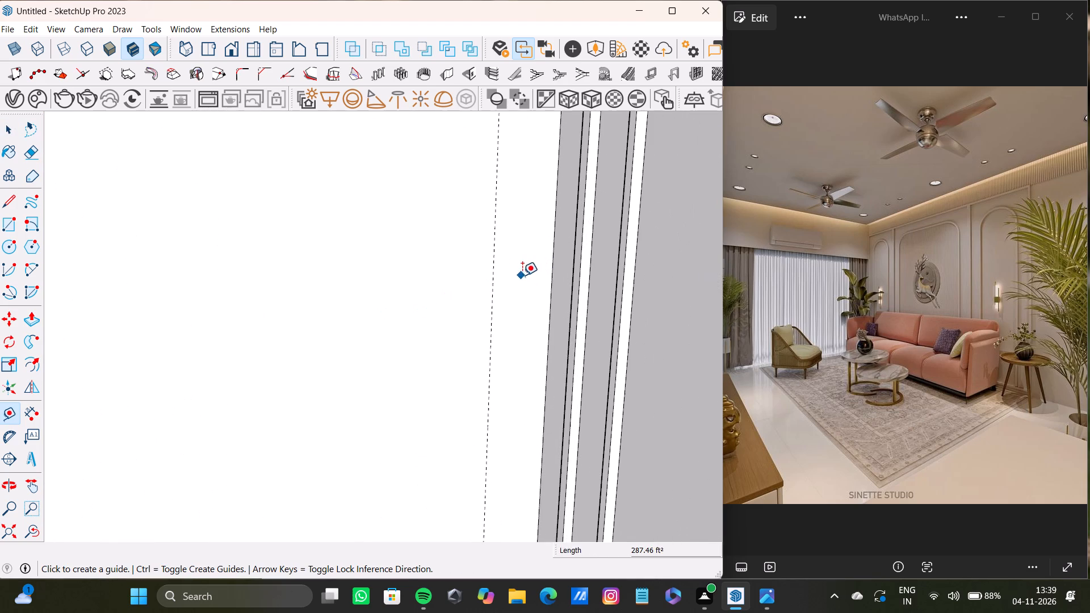
left_click(550, 271)
scroll(469, 296, "down", 7)
middle_click_drag(472, 293, 563, 274)
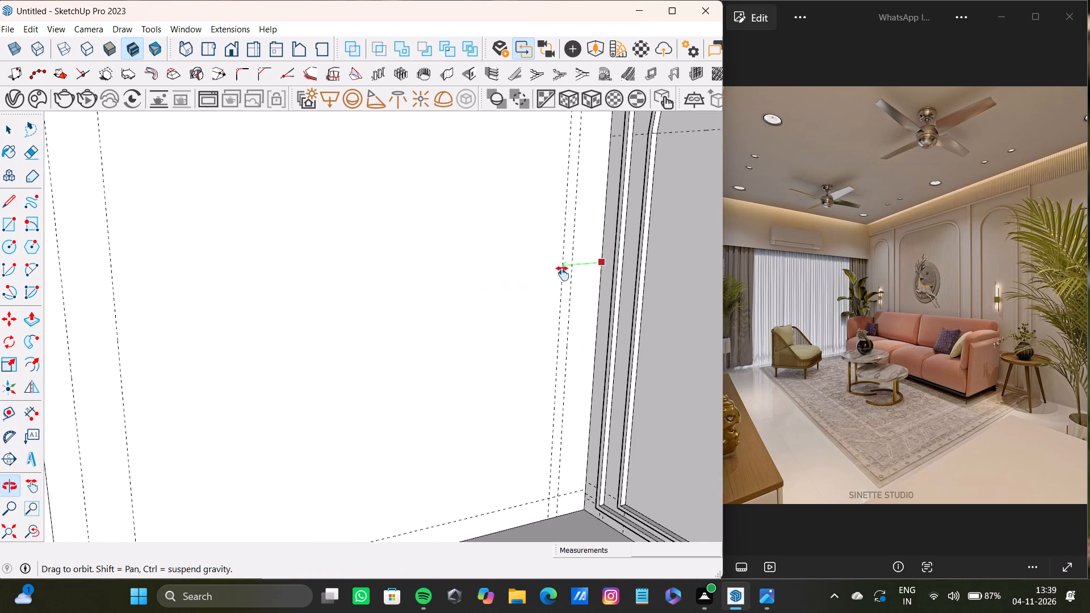
middle_click_drag(563, 274, 535, 285)
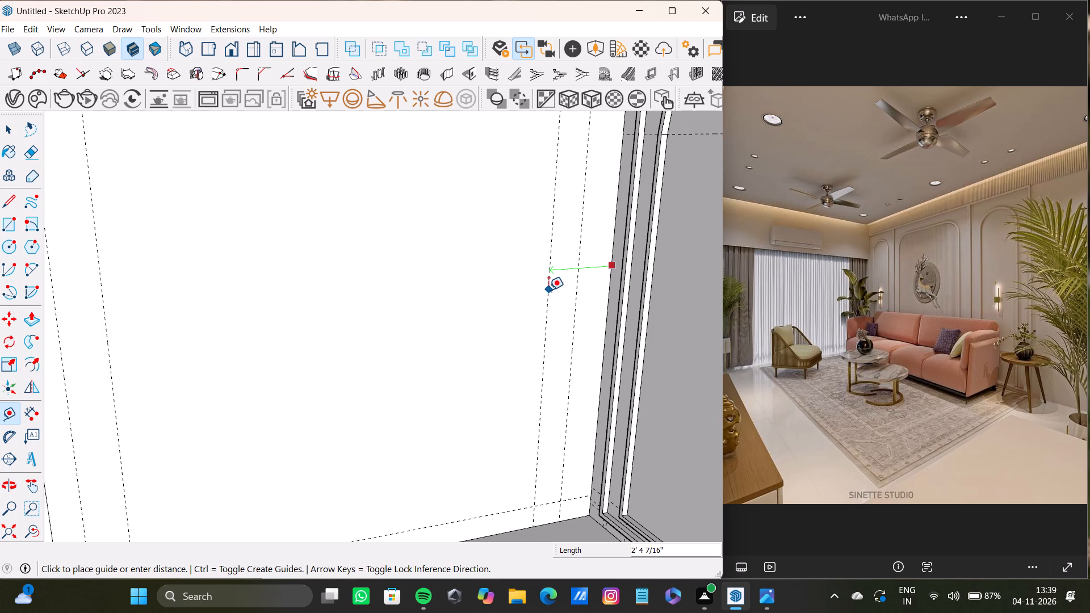
type("2'")
key("Return")
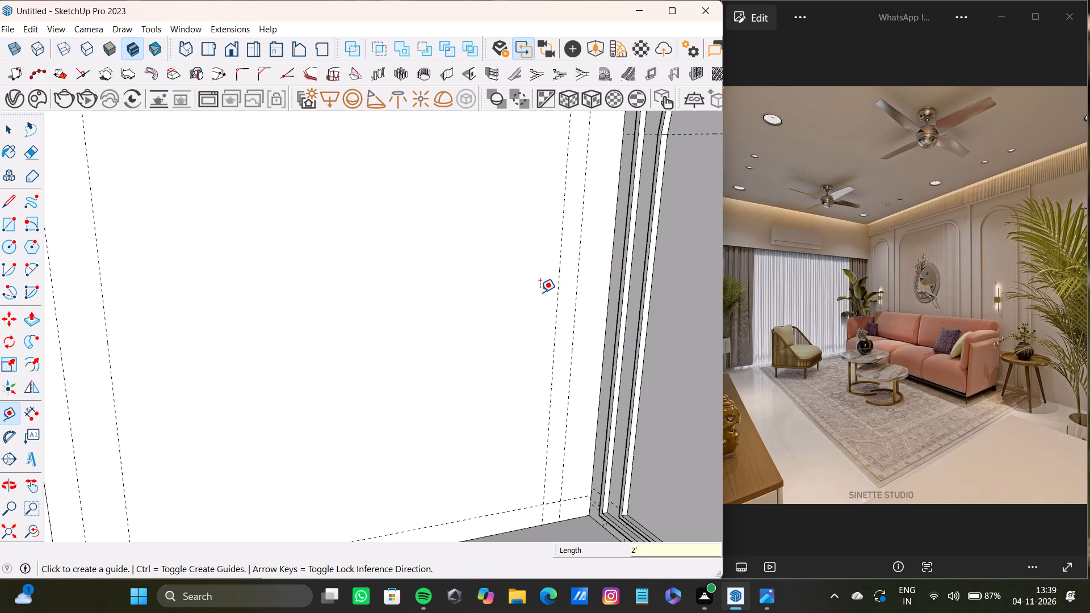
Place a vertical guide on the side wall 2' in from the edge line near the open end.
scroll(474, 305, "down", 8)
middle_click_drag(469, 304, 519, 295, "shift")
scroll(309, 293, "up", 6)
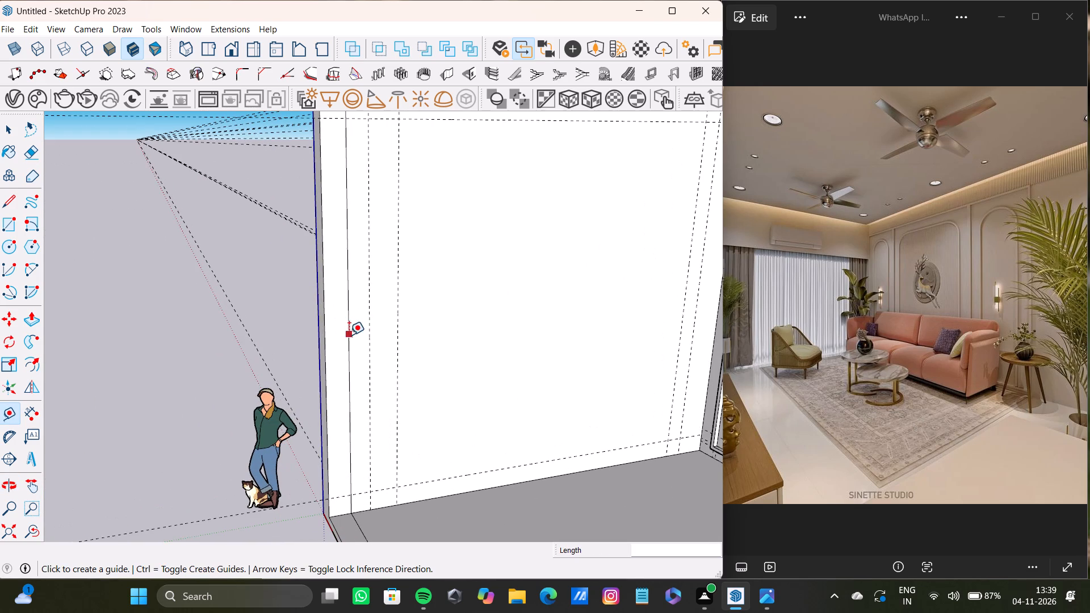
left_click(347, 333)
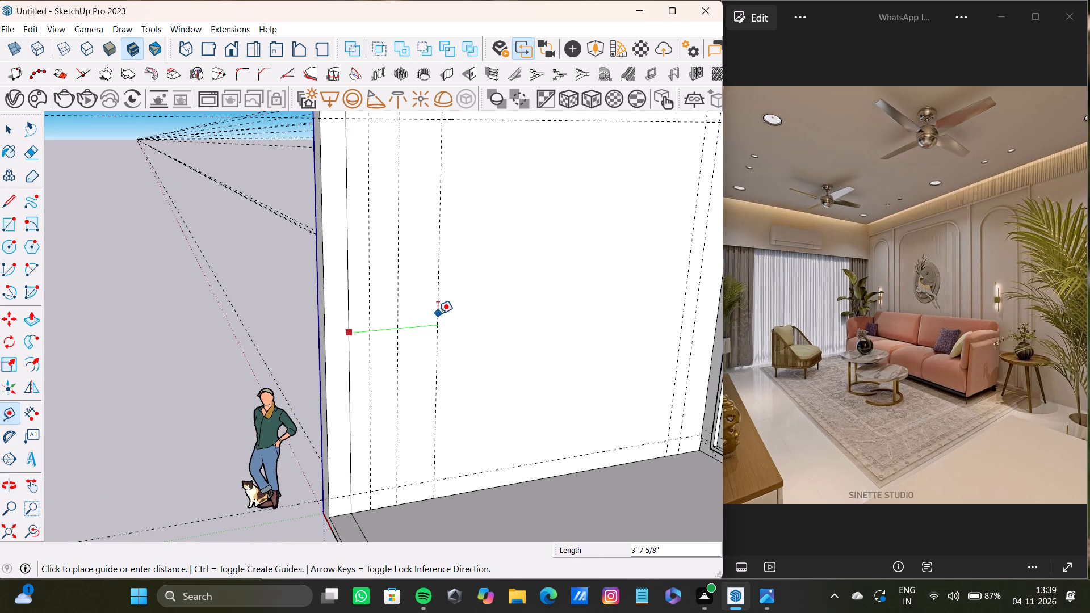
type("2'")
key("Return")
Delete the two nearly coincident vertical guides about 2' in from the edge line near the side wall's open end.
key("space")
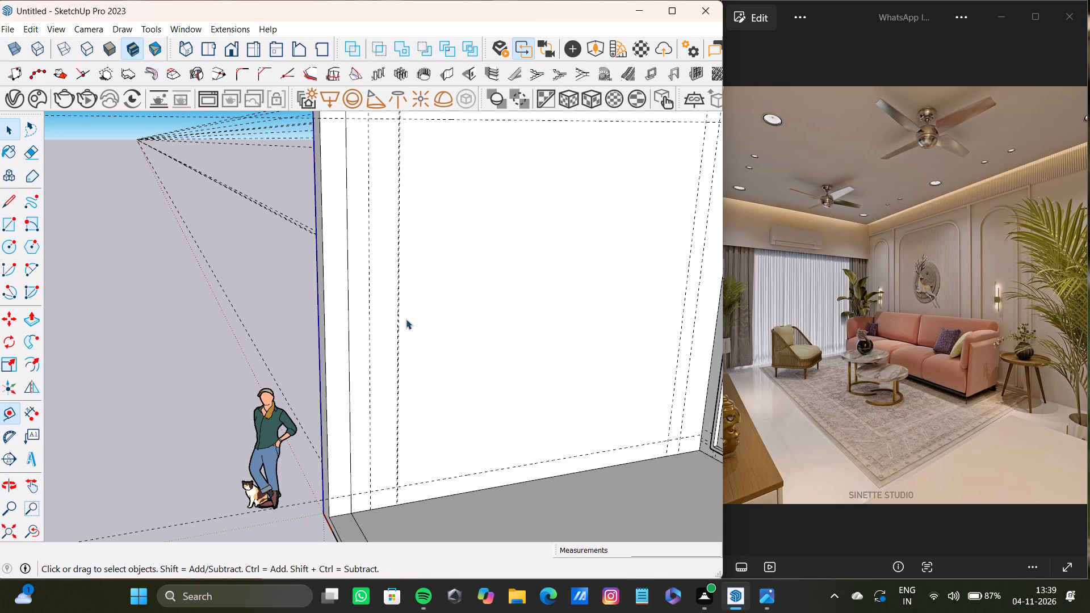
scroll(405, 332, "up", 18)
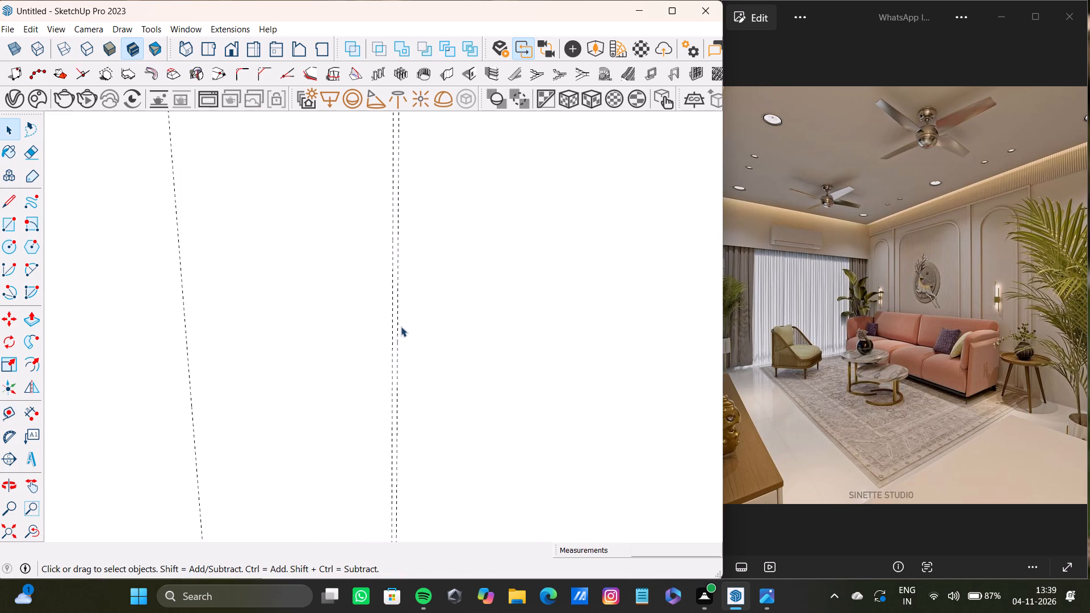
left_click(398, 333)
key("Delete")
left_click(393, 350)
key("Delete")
Delete the remaining vertical guide beside the edge line near the side wall's open end.
scroll(385, 346, "down", 7)
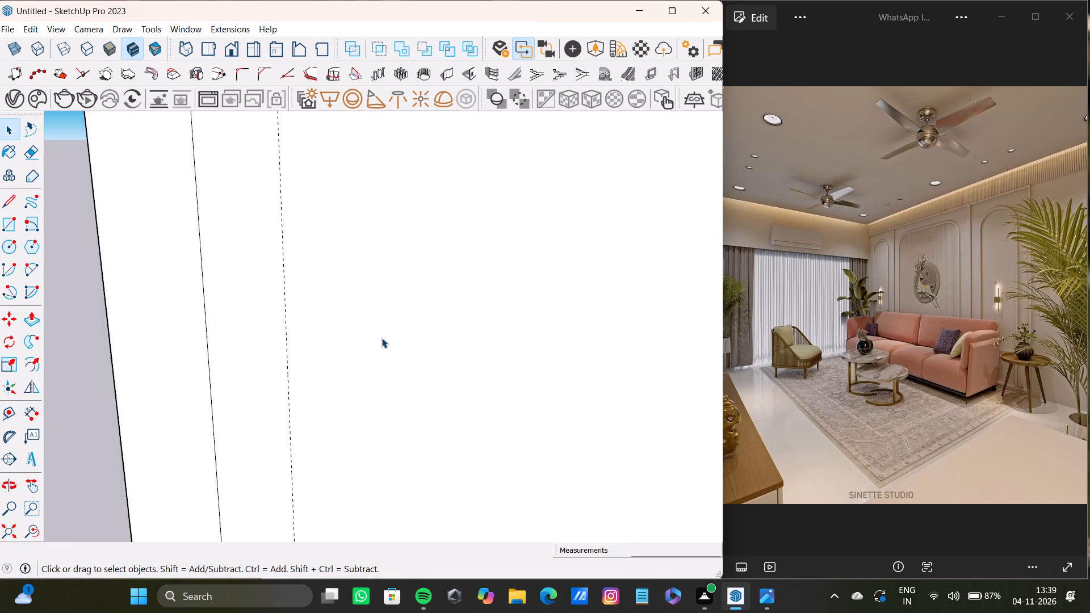
scroll(381, 338, "down", 3)
left_click(311, 368)
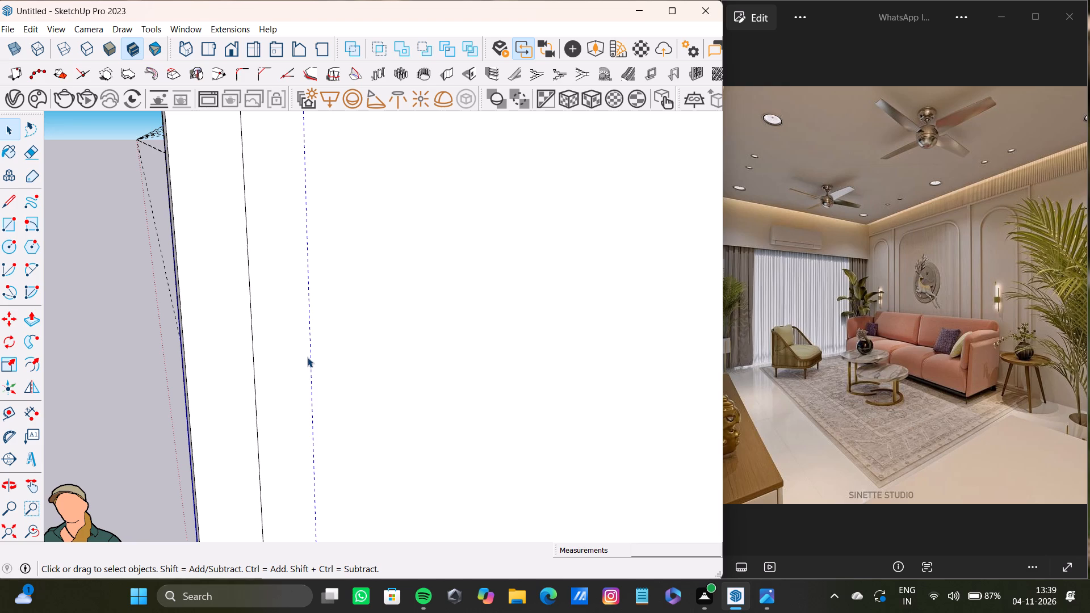
key("Delete")
Place a vertical guide on the side wall 2' in from the edge line near the open end.
scroll(252, 425, "down", 1)
key("t")
left_click(261, 450)
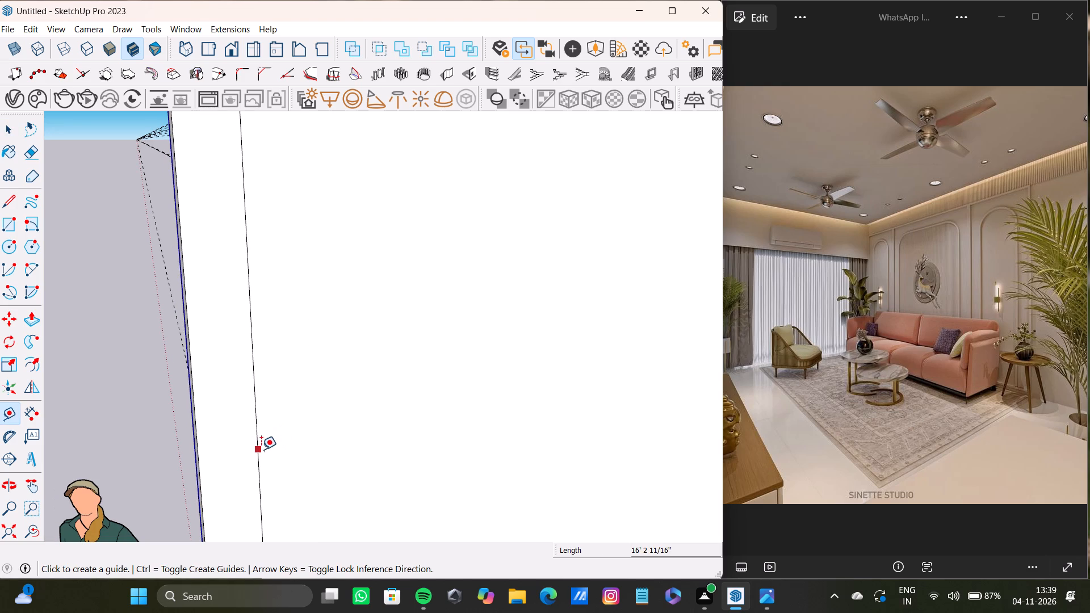
type("2'")
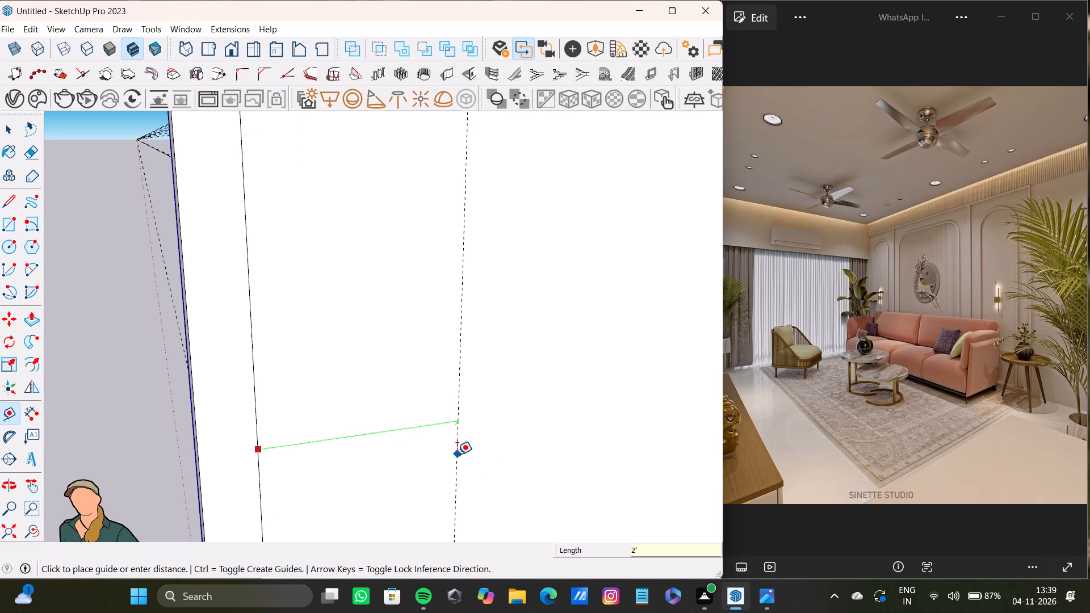
key("Return")
Delete the vertical guide on the side wall that lies closest to the corner with the back wall.
scroll(427, 365, "down", 20)
scroll(427, 365, "down", 1)
middle_click_drag(406, 328, 380, 338, "shift")
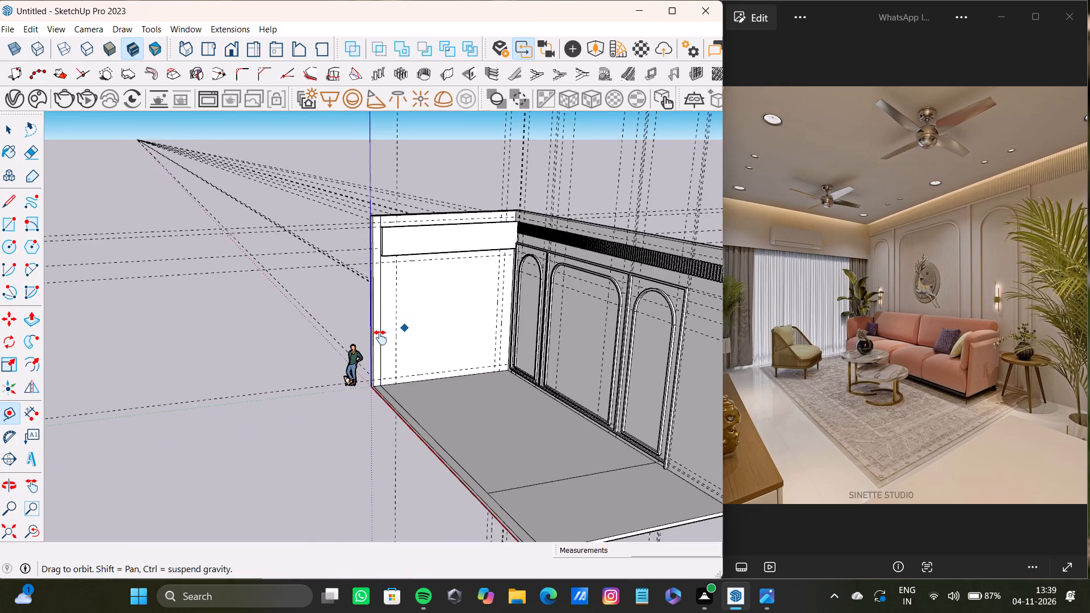
middle_click_drag(380, 338, 314, 338, "shift")
scroll(445, 326, "up", 13)
key("space")
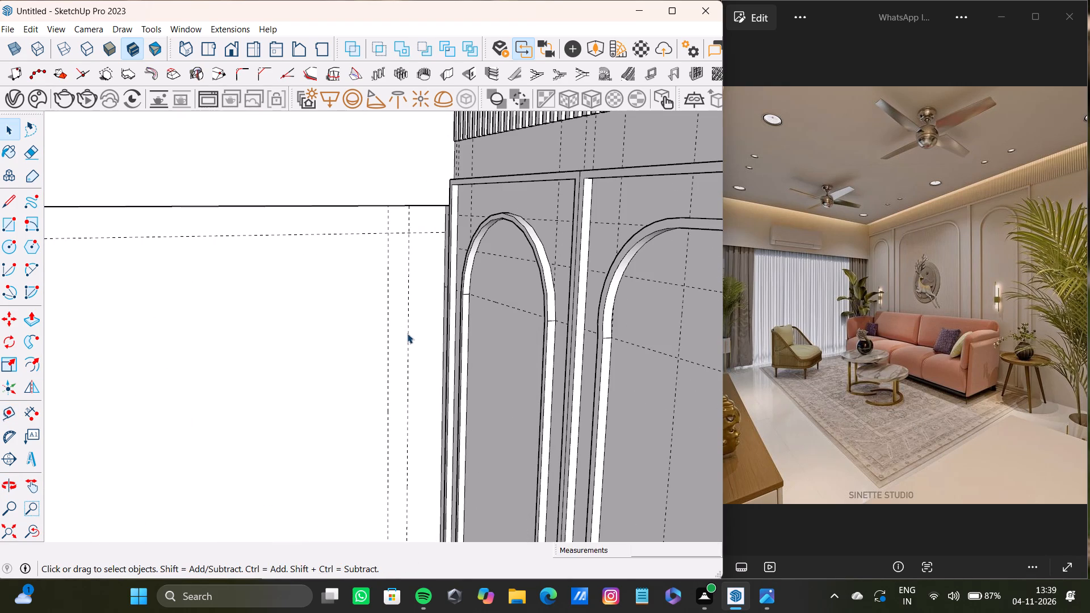
left_click(410, 341)
key("Delete")
Measure the distance from the edge line near the side wall's open end to the vertical guide beside it.
scroll(301, 252, "down", 8)
middle_click_drag(288, 268, 452, 236, "shift")
key("t")
scroll(288, 350, "up", 3)
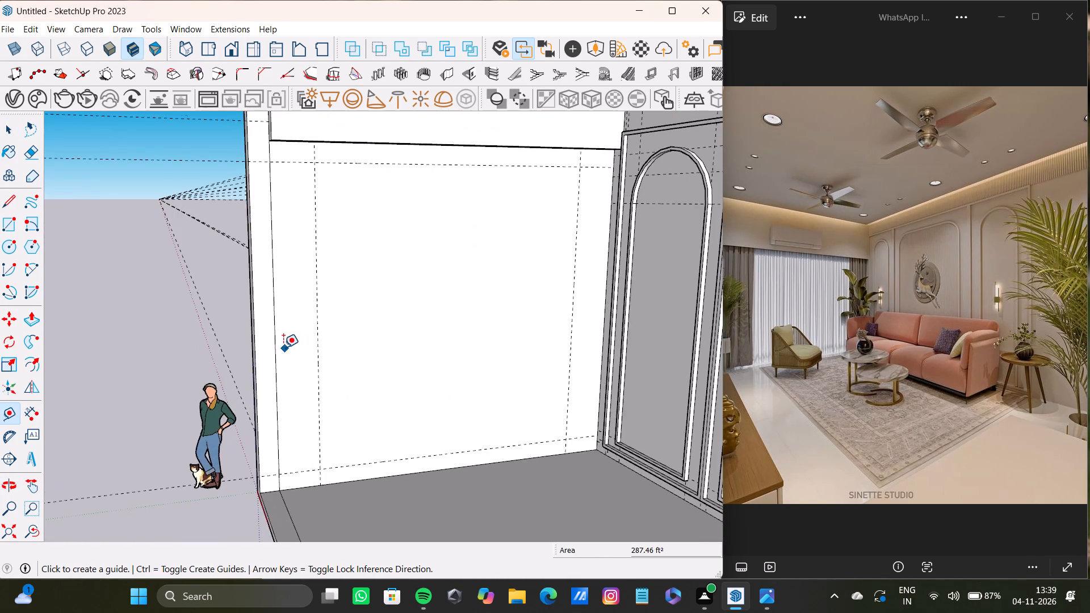
scroll(283, 347, "up", 3)
left_click_drag(274, 345, 287, 342)
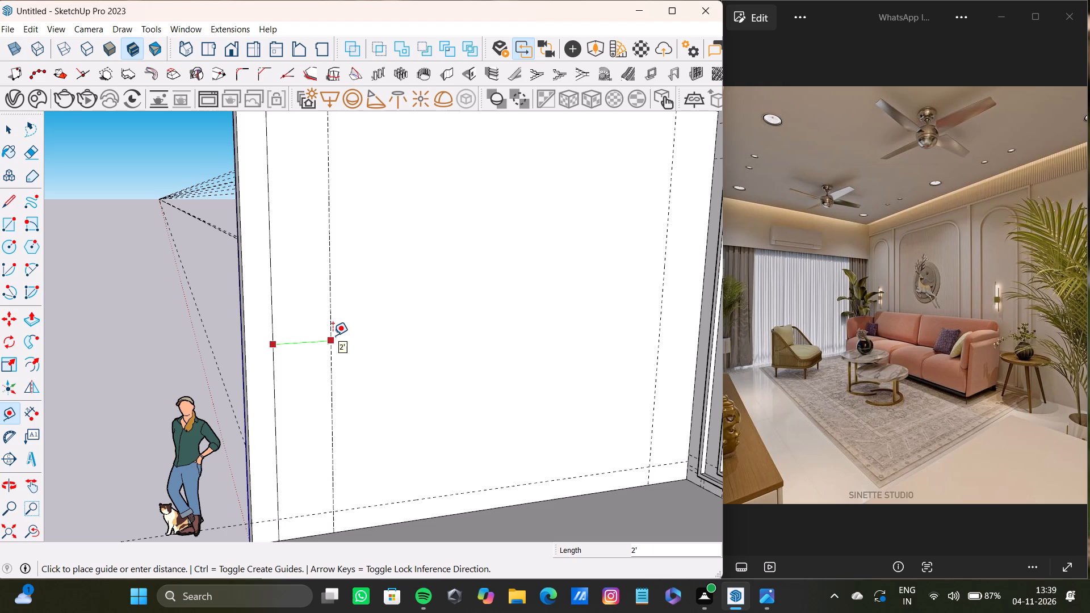
key("space")
Measure the distance from the corner with the back wall to the nearest vertical guide on the side wall.
scroll(336, 335, "down", 4)
middle_click_drag(441, 335, 354, 325)
key("t")
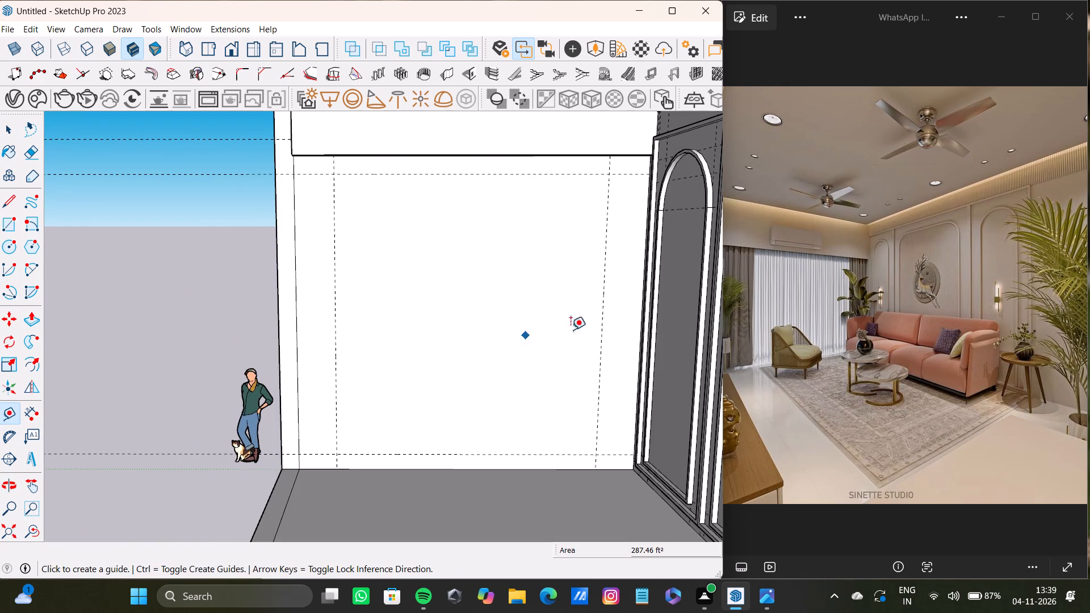
scroll(588, 331, "up", 4)
middle_click_drag(509, 332, 590, 351)
scroll(571, 342, "up", 5)
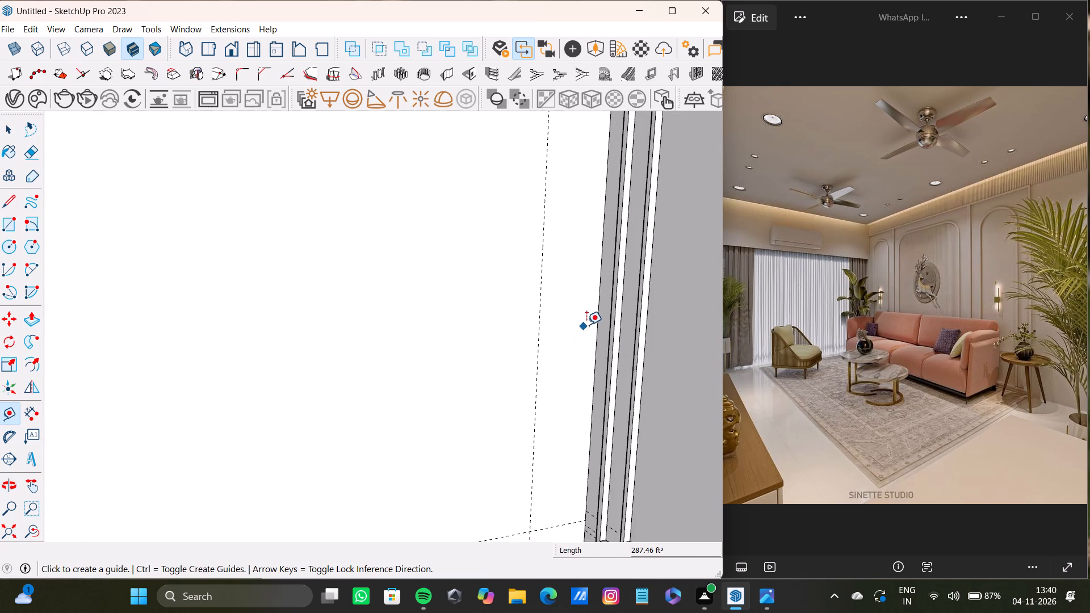
scroll(586, 325, "up", 1)
left_click(601, 318)
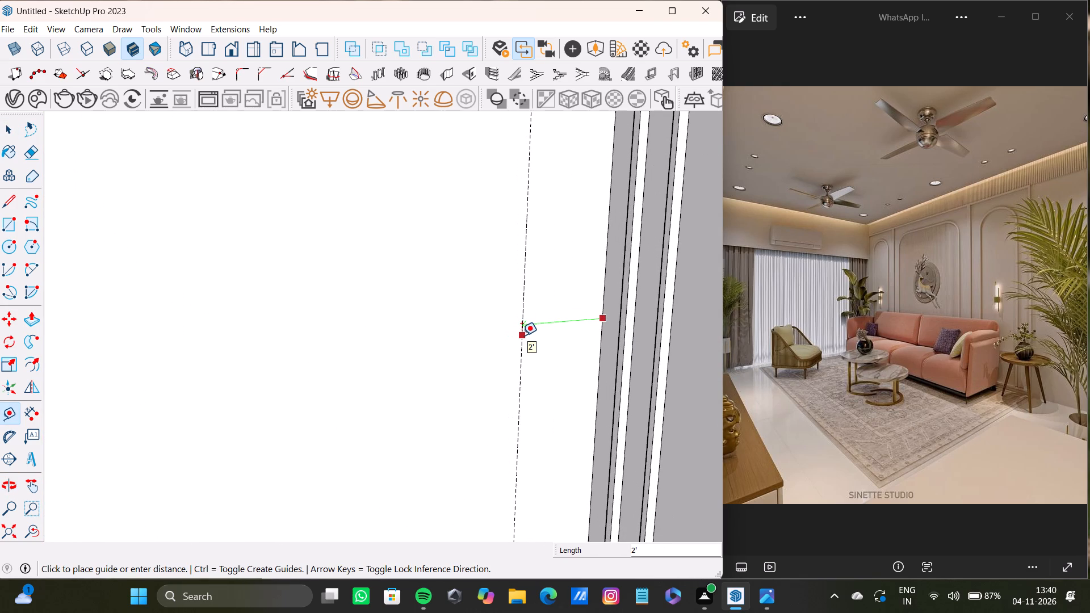
key("space")
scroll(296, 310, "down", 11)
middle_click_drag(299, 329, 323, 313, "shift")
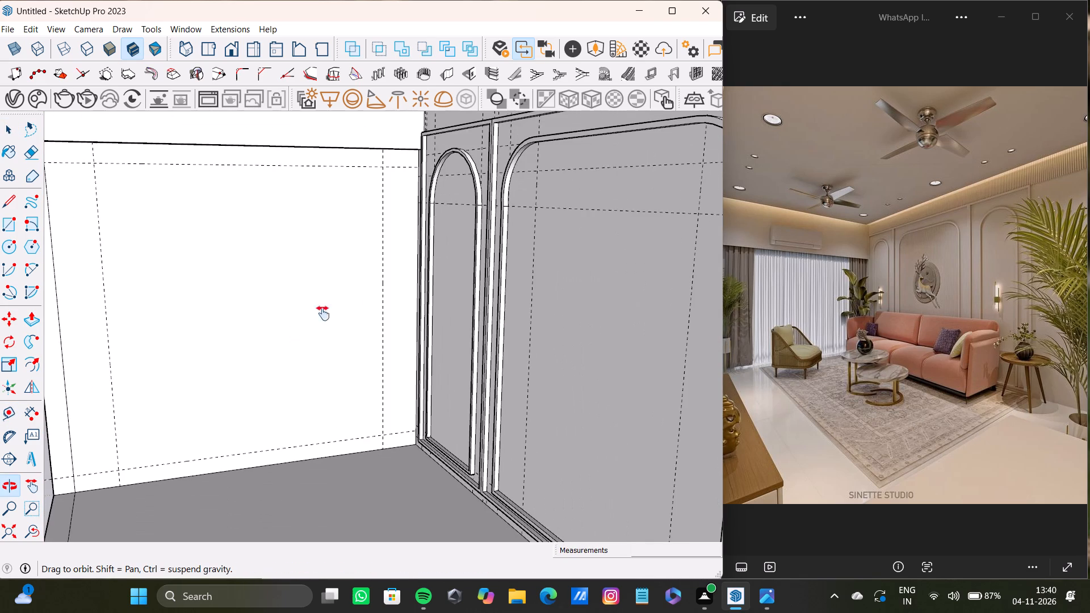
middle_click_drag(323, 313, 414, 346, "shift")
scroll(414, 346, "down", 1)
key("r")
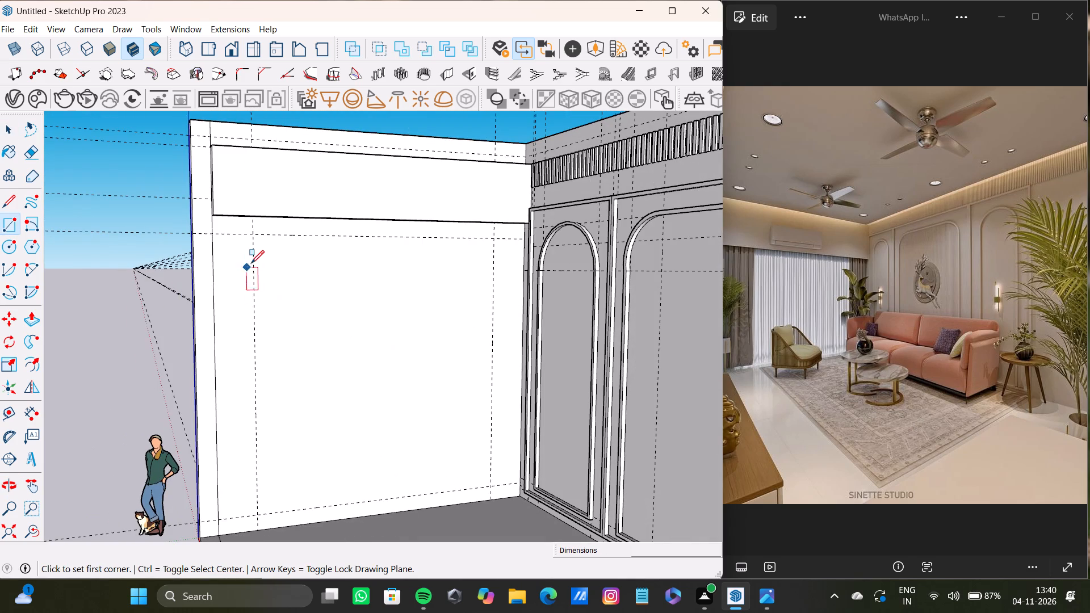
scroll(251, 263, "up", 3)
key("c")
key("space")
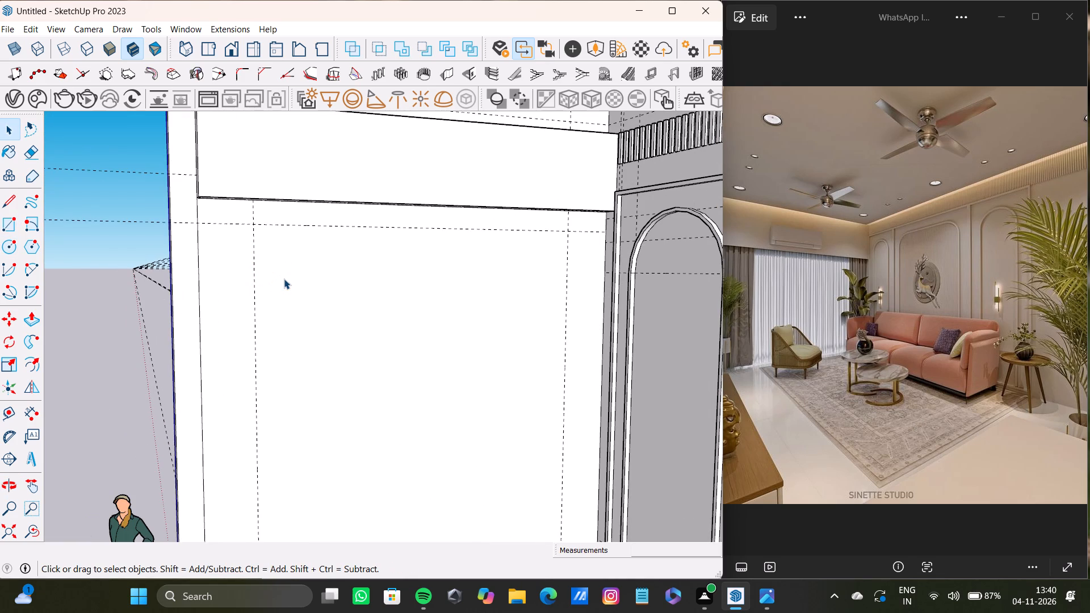
Start a new vertical guide offset inward from the side wall's vertical guide near the open end.
key("t")
left_click(255, 333)
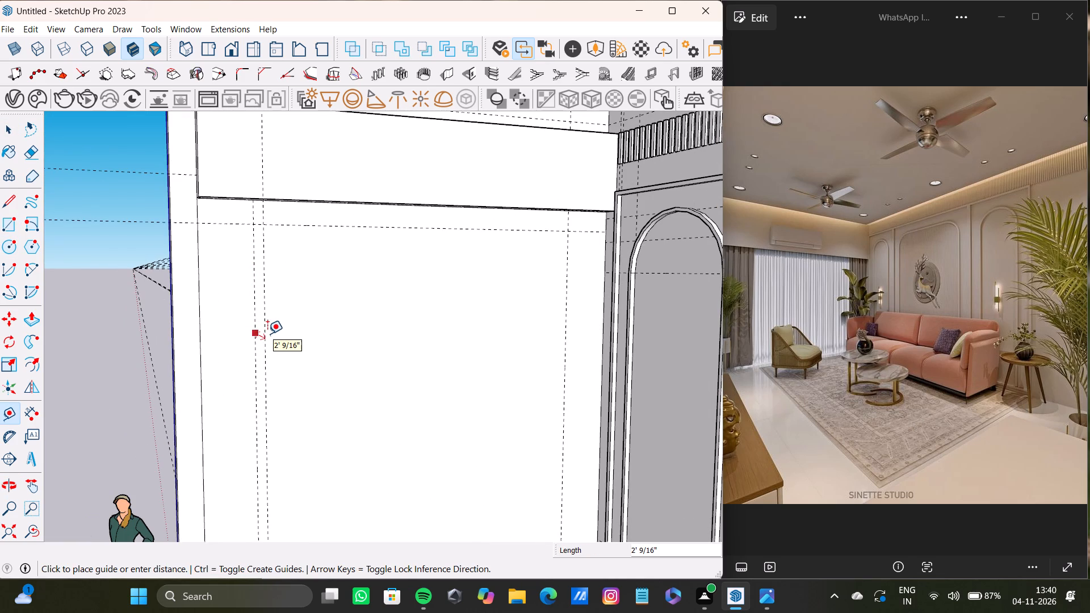
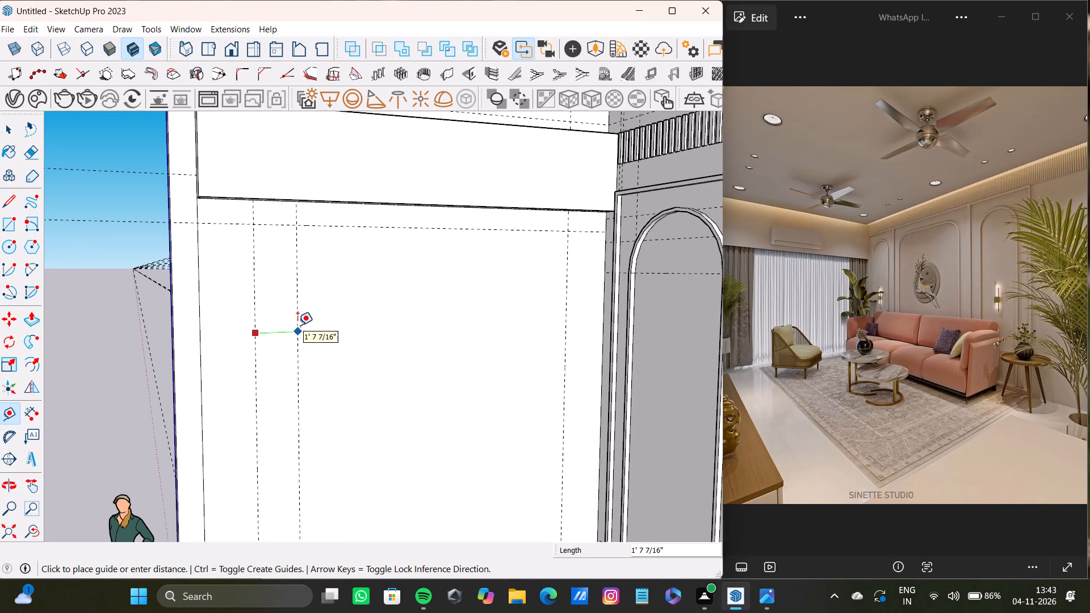
Place the new vertical guide 2" inward from the side wall's guide near the open end.
key("2")
key("shift+quotedbl")
key("Return")
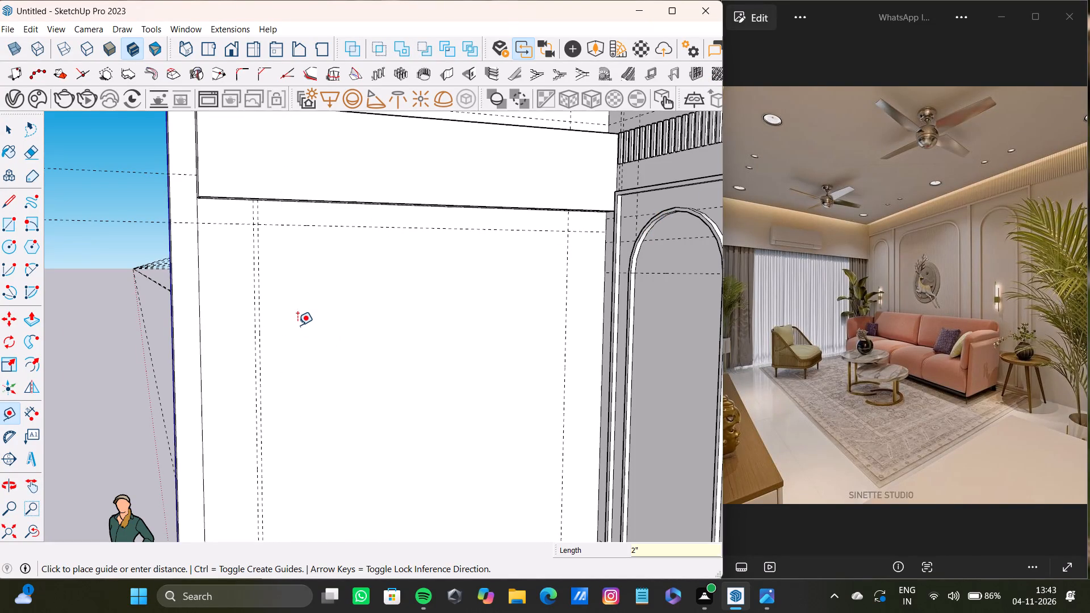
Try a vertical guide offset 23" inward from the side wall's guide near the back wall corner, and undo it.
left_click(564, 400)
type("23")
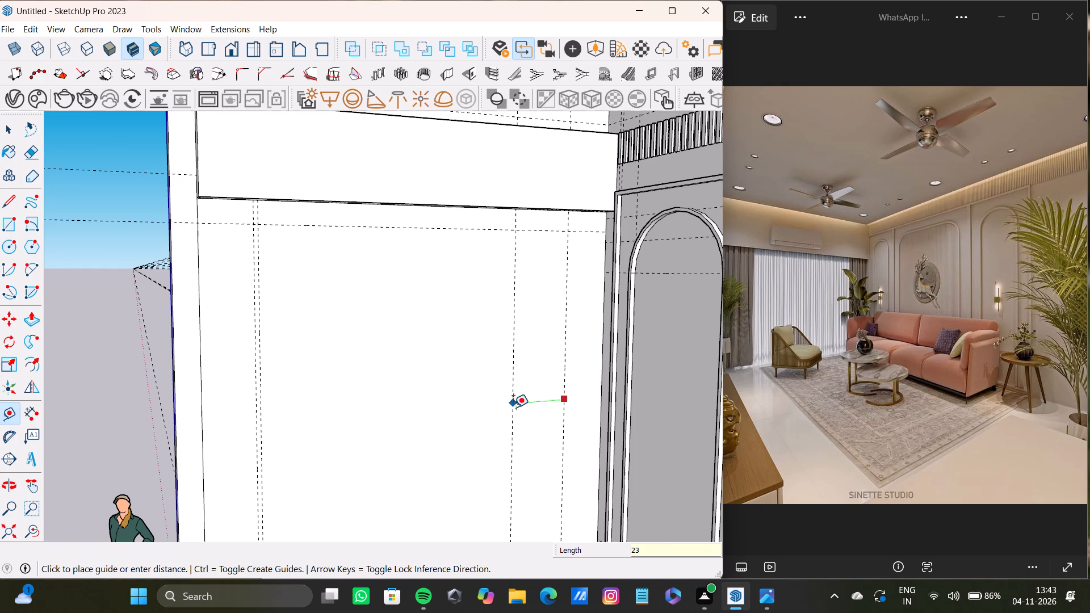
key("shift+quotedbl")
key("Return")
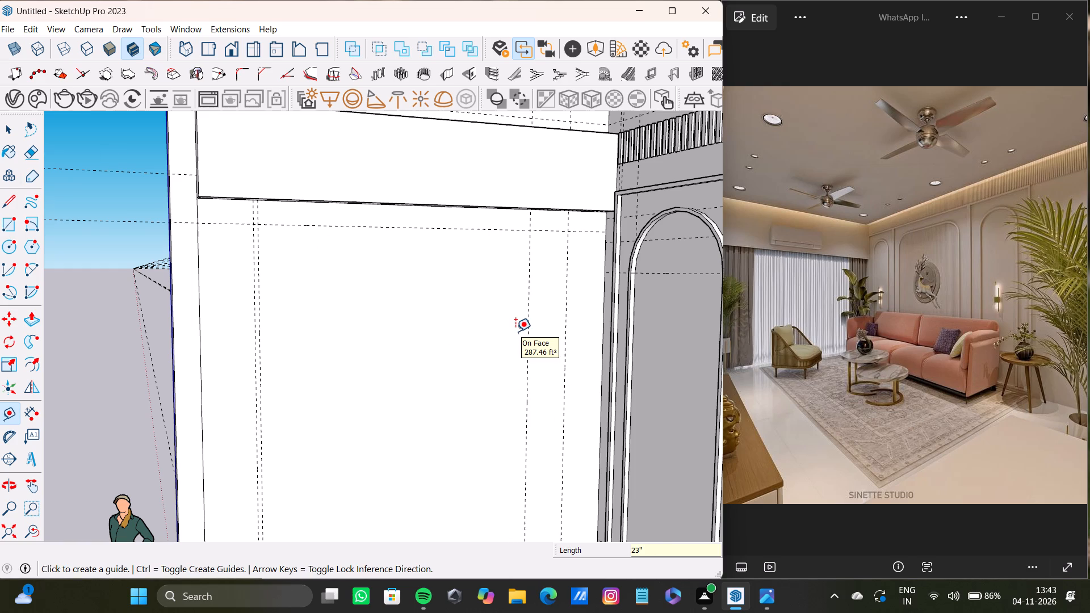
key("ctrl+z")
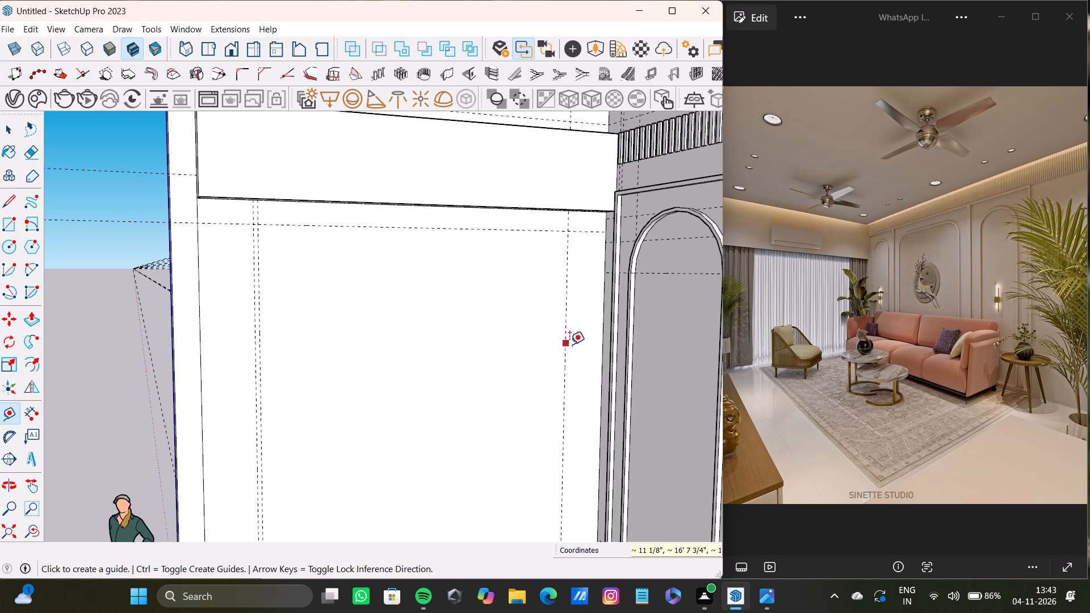
Add a vertical guide 2" inward from the side wall's guide near the back wall corner.
left_click_drag(569, 346, 560, 346)
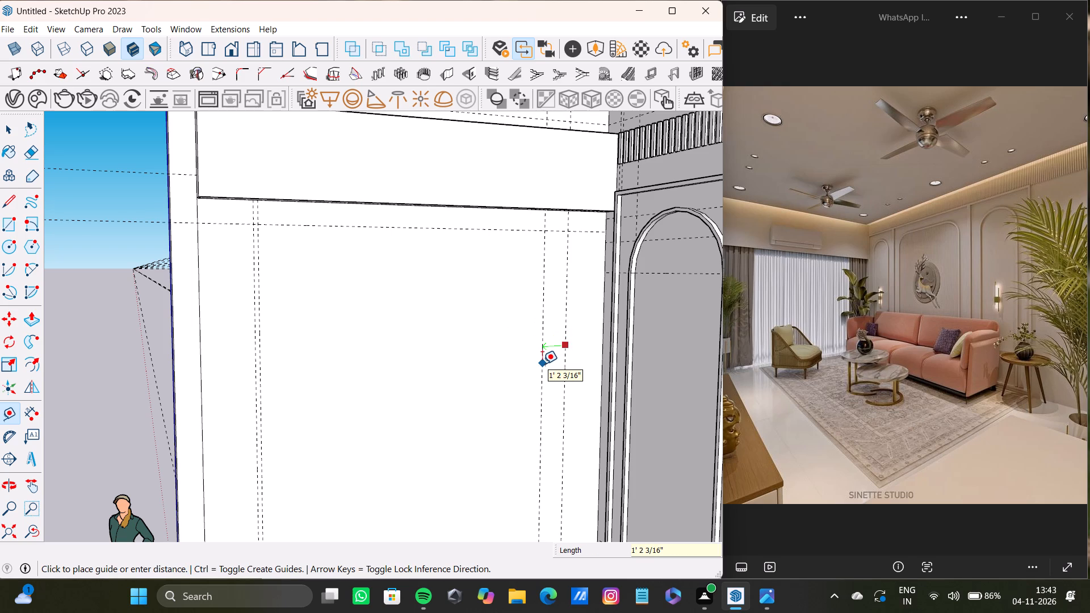
type("2\"")
key("Return")
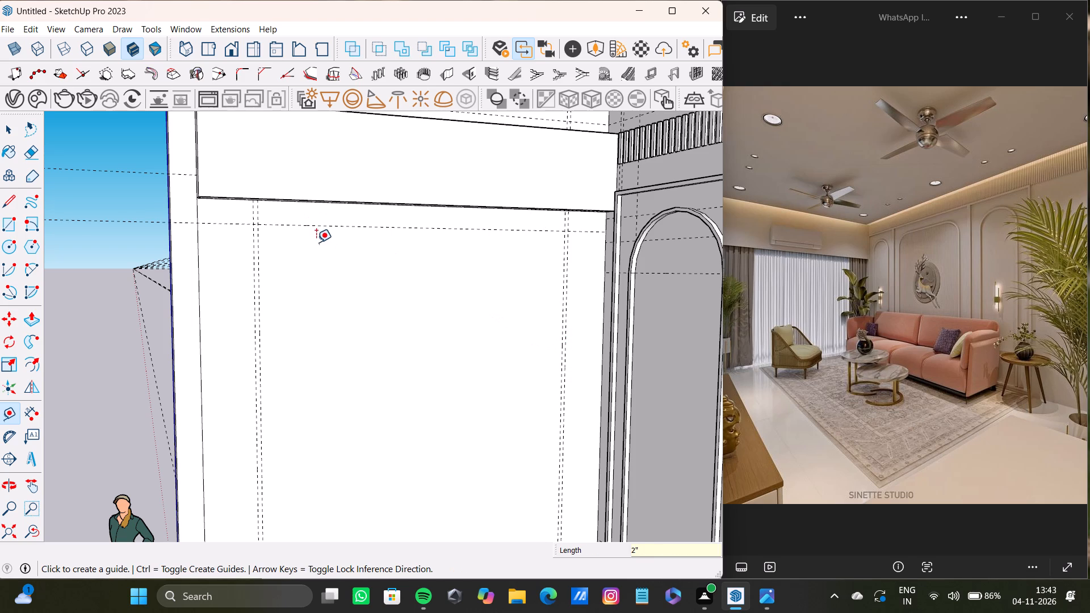
Draw the window rectangle, about 14' 6" by 13' 5", on the side wall between the inner vertical guides and the upper and lower horizontal guides.
key("r")
left_click(259, 226)
scroll(404, 379, "down", 5)
middle_click_drag(425, 392, 425, 390)
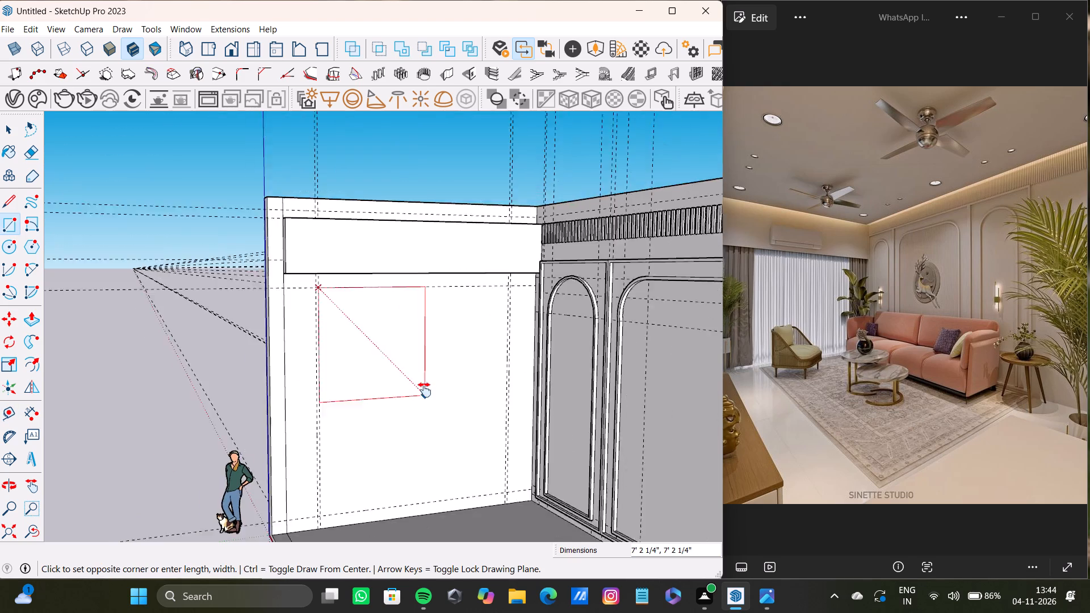
middle_click_drag(425, 390, 390, 311)
scroll(453, 381, "up", 8)
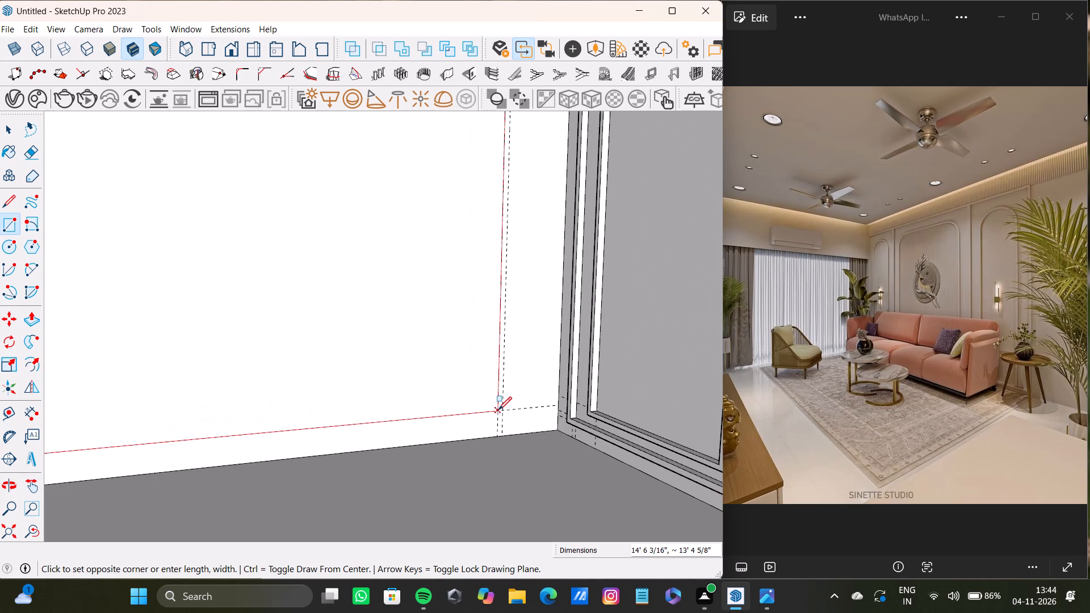
left_click(498, 410)
Push the window rectangle about 11 1/8" through the side wall's thickness to cut the opening.
scroll(439, 376, "down", 9)
middle_click_drag(249, 308, 451, 418, "shift")
key("space")
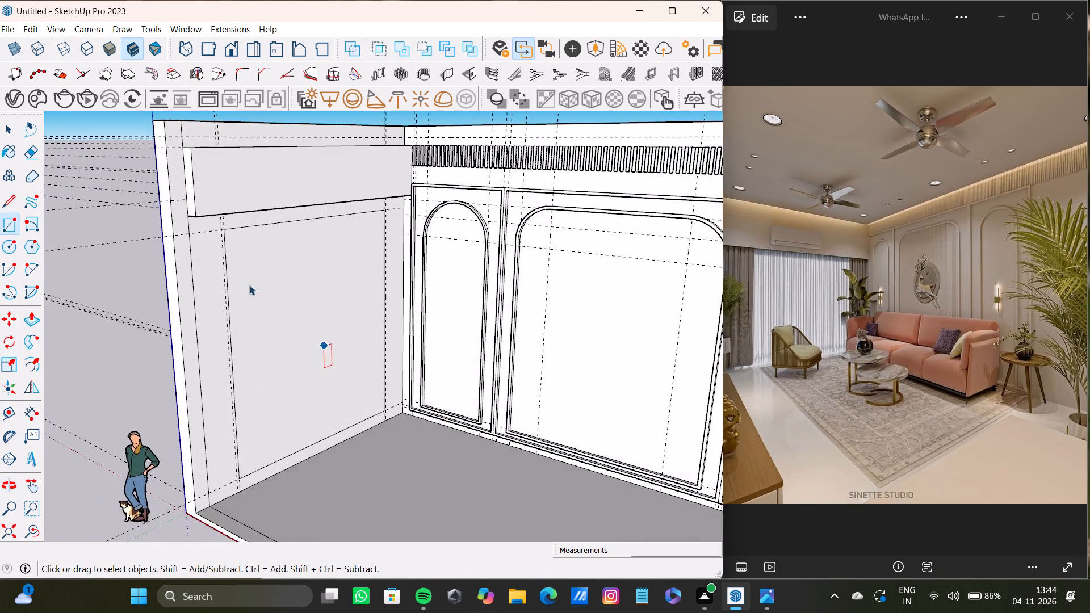
scroll(251, 282, "up", 4)
left_click(247, 263)
key("p")
left_click_drag(247, 260, 128, 286)
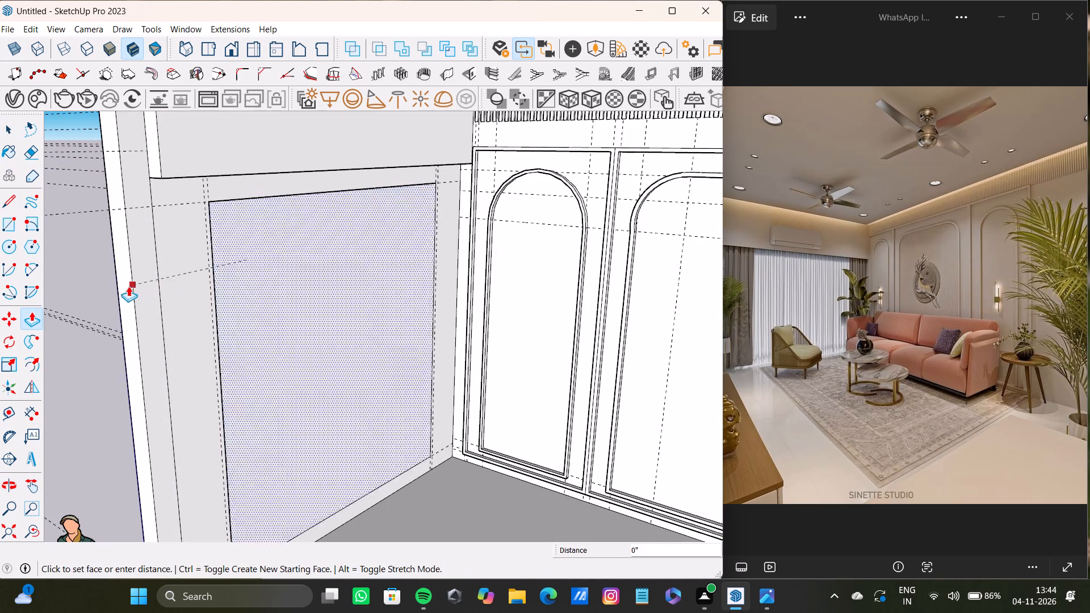
left_click_drag(128, 286, 118, 291)
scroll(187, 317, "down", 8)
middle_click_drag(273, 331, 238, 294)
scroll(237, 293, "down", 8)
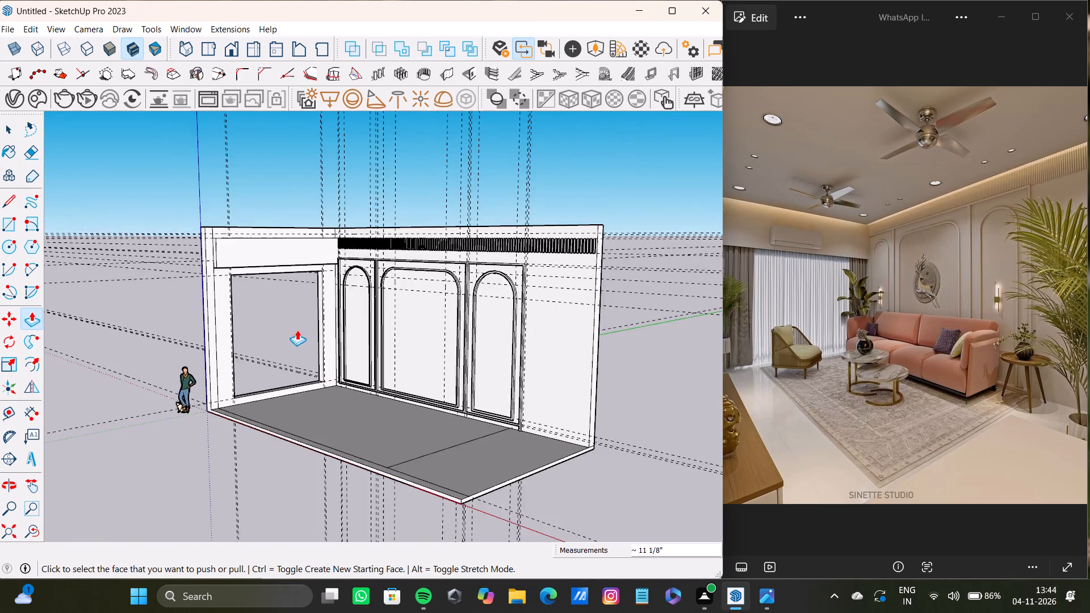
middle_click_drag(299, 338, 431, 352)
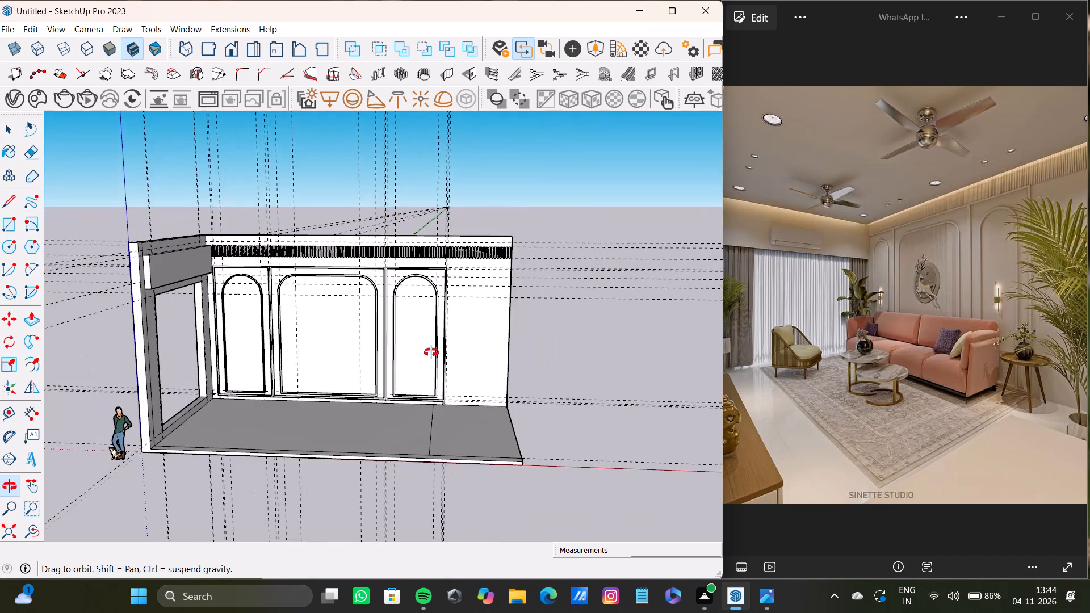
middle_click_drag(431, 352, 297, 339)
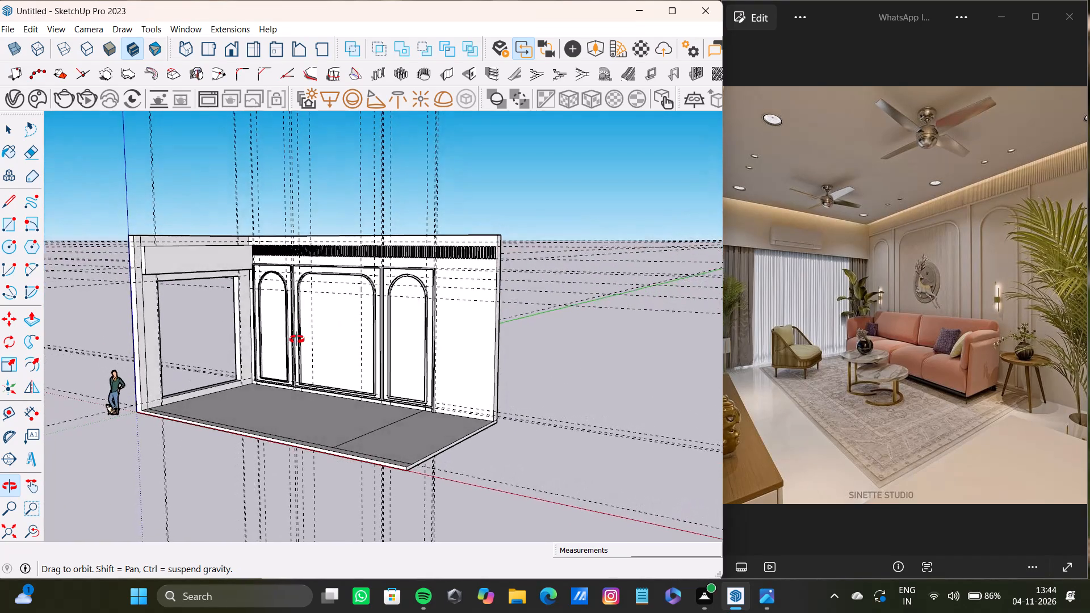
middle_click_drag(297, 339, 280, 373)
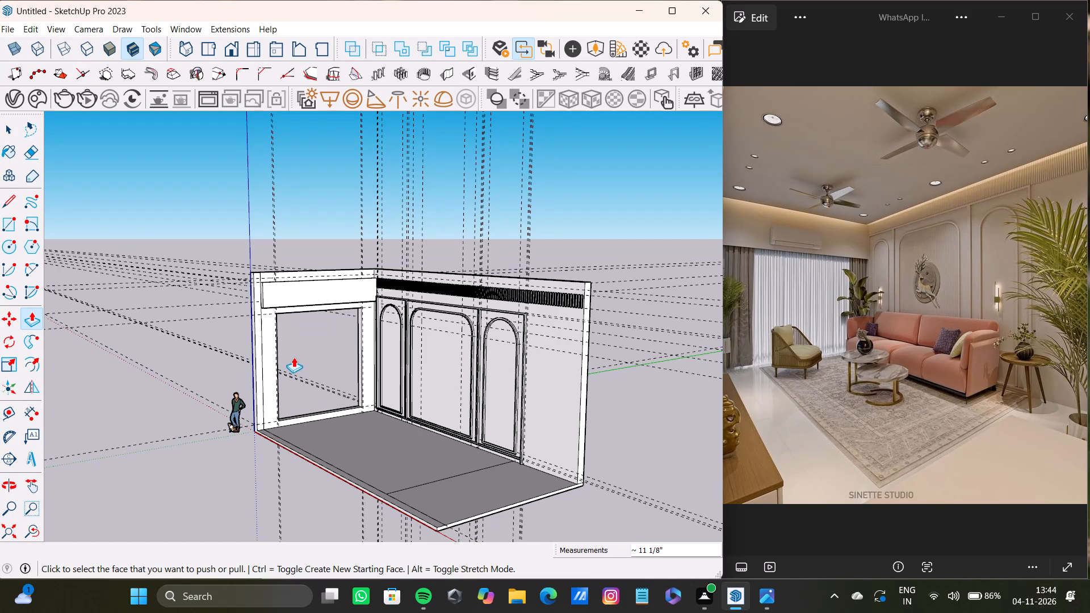
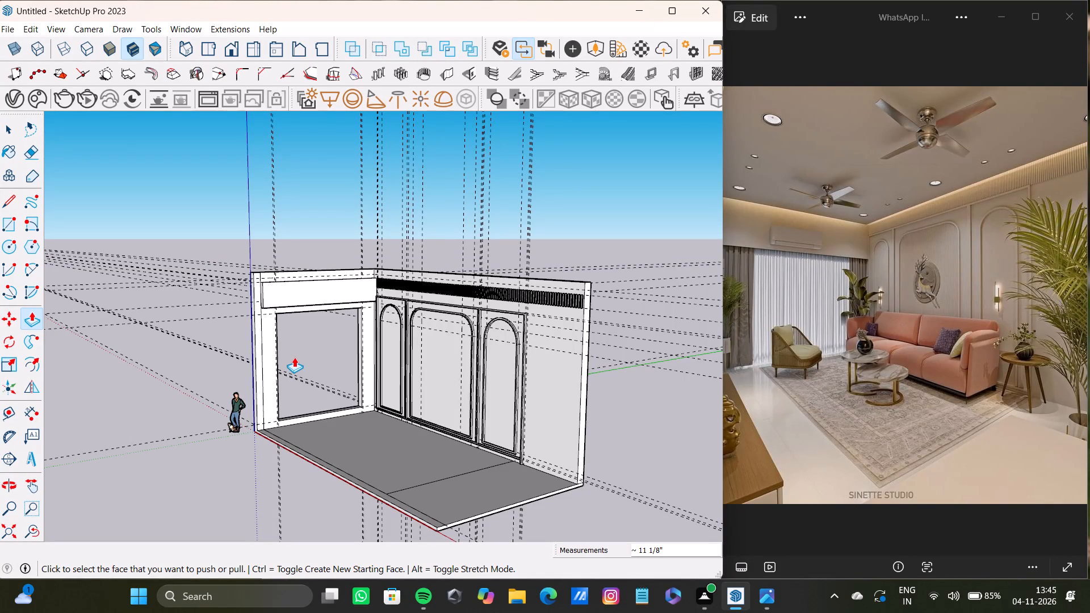
Set the display brightness to 27.
scroll(249, 418, "down", 8)
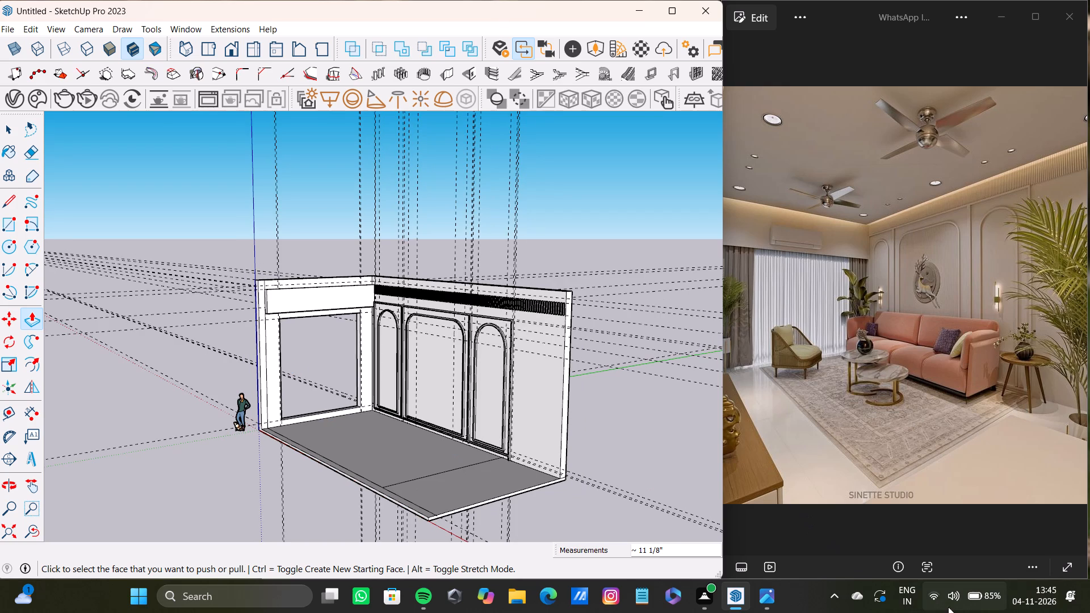
left_click(956, 607)
left_click(917, 469)
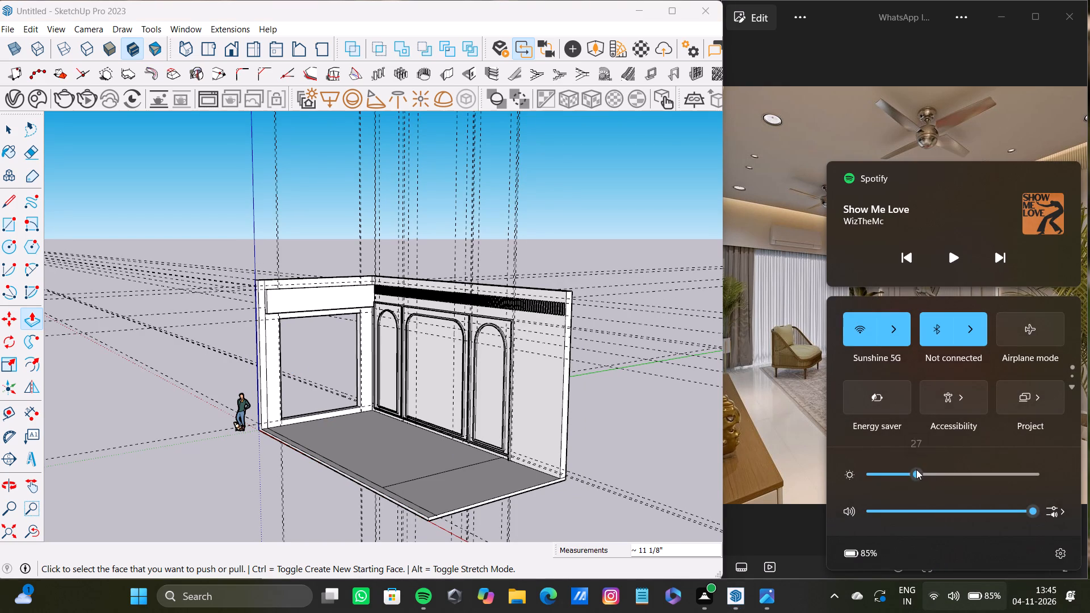
left_click(800, 599)
Examine the middle panel's round-cornered moulding on the back wall from several angles, focusing on its upper corners.
key("space")
scroll(499, 417, "down", 3)
middle_click_drag(205, 388, 454, 367)
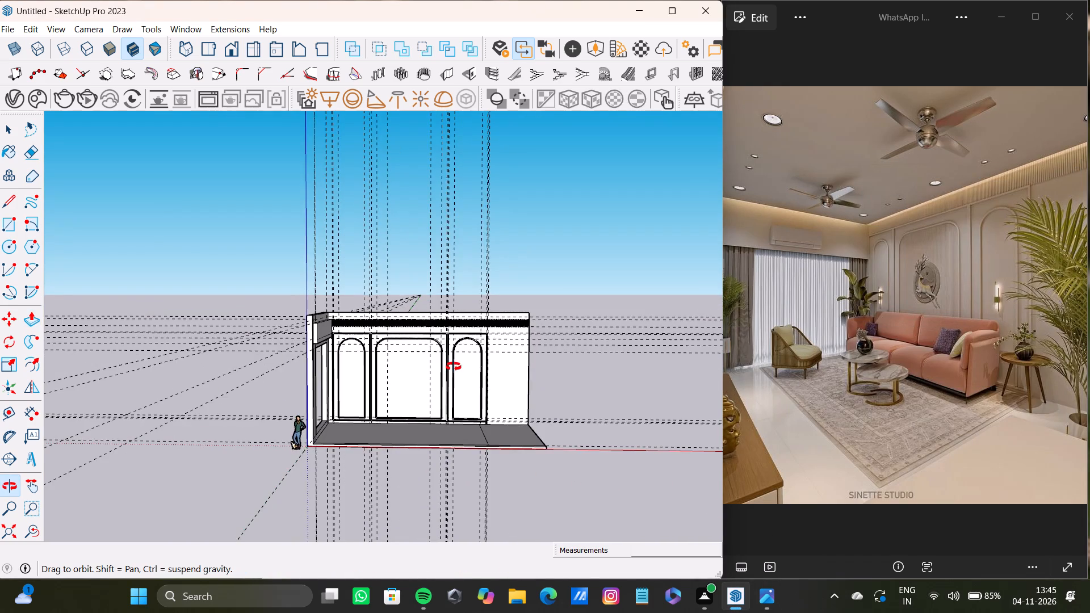
middle_click_drag(454, 367, 346, 338)
scroll(346, 338, "down", 1)
scroll(343, 350, "up", 20)
scroll(343, 350, "up", 1)
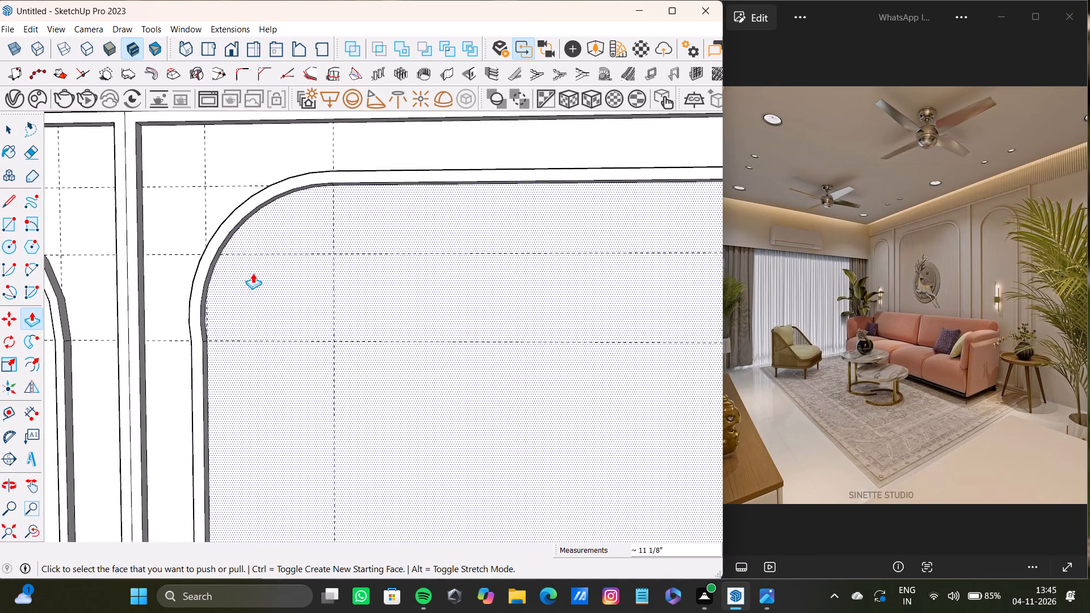
scroll(253, 273, "up", 5)
middle_click_drag(252, 272, 195, 198)
scroll(262, 279, "down", 3)
middle_click_drag(259, 278, 186, 246)
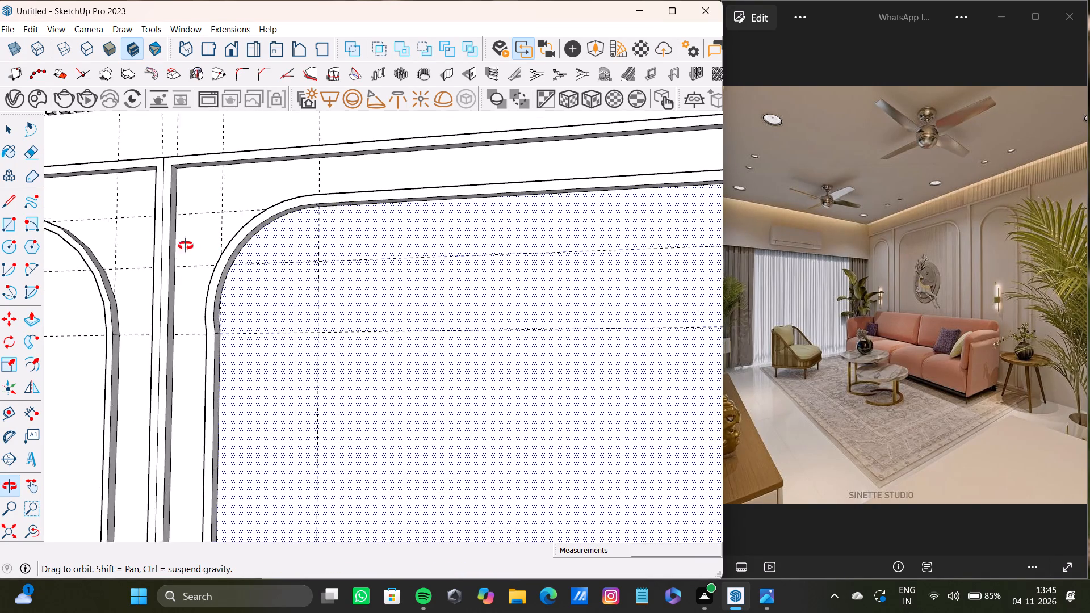
middle_click_drag(186, 246, 221, 257)
scroll(285, 262, "down", 8)
middle_click_drag(292, 264, 368, 261, "shift")
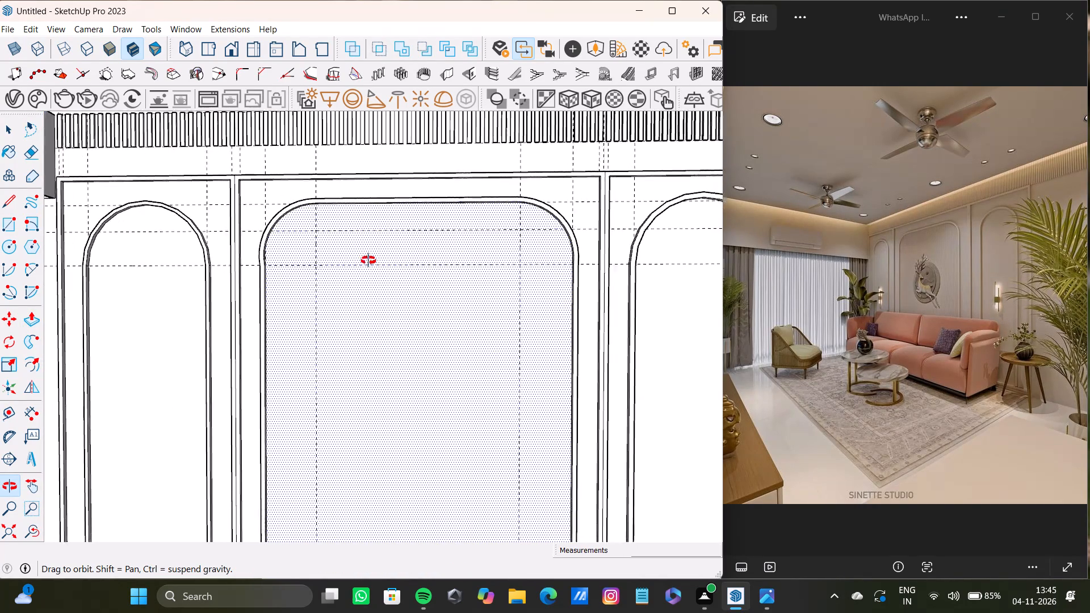
middle_click_drag(368, 261, 364, 330, "shift")
scroll(280, 256, "up", 7)
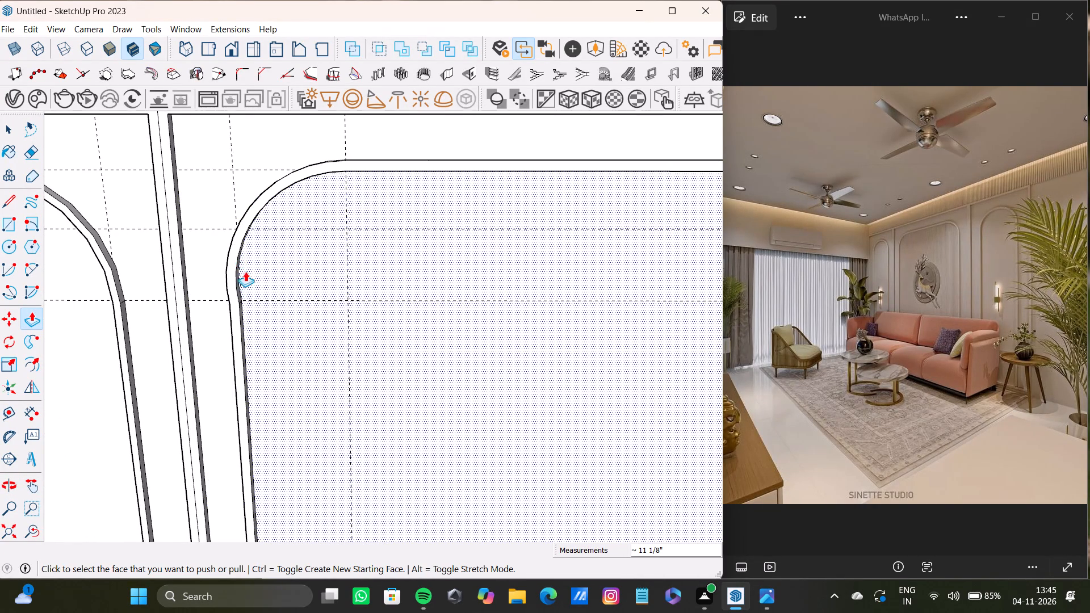
scroll(274, 243, "down", 7)
middle_click_drag(316, 253, 236, 175, "shift")
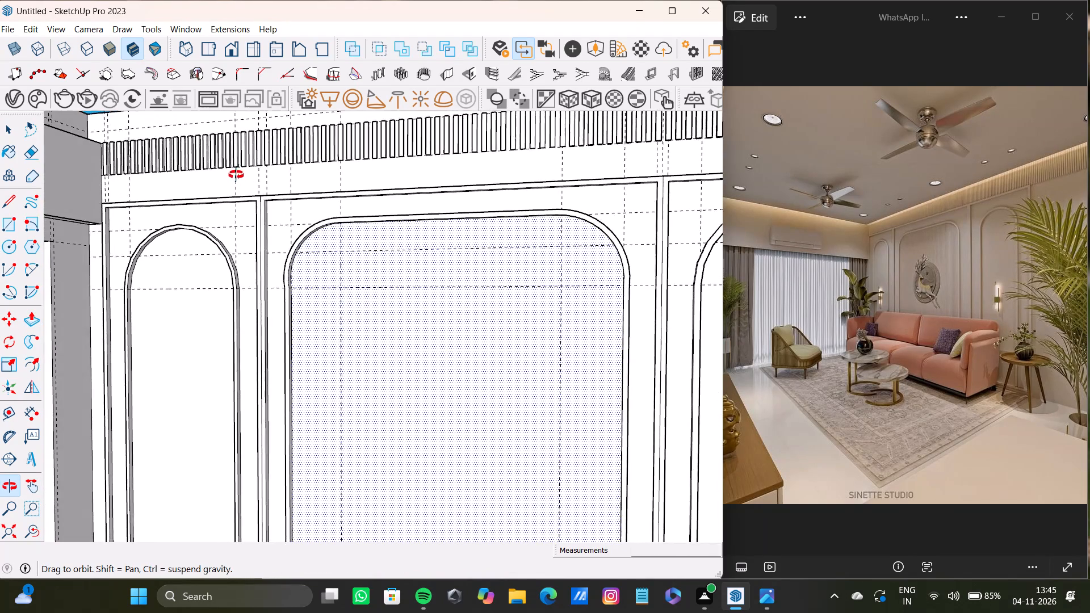
middle_click_drag(236, 175, 316, 322, "shift")
Select the middle round-cornered moulding's front face together with its outer side faces along the top edge and both upper corners.
key("space")
scroll(265, 255, "up", 11)
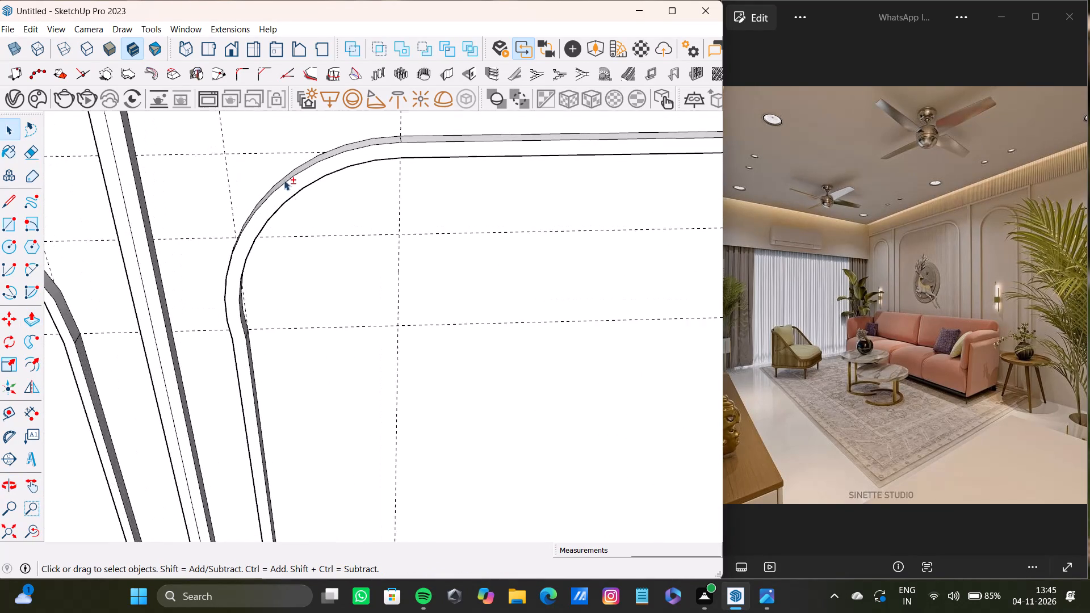
double_click(301, 182, "shift")
scroll(309, 162, "up", 5, "shift")
middle_click_drag(312, 162, 271, 222)
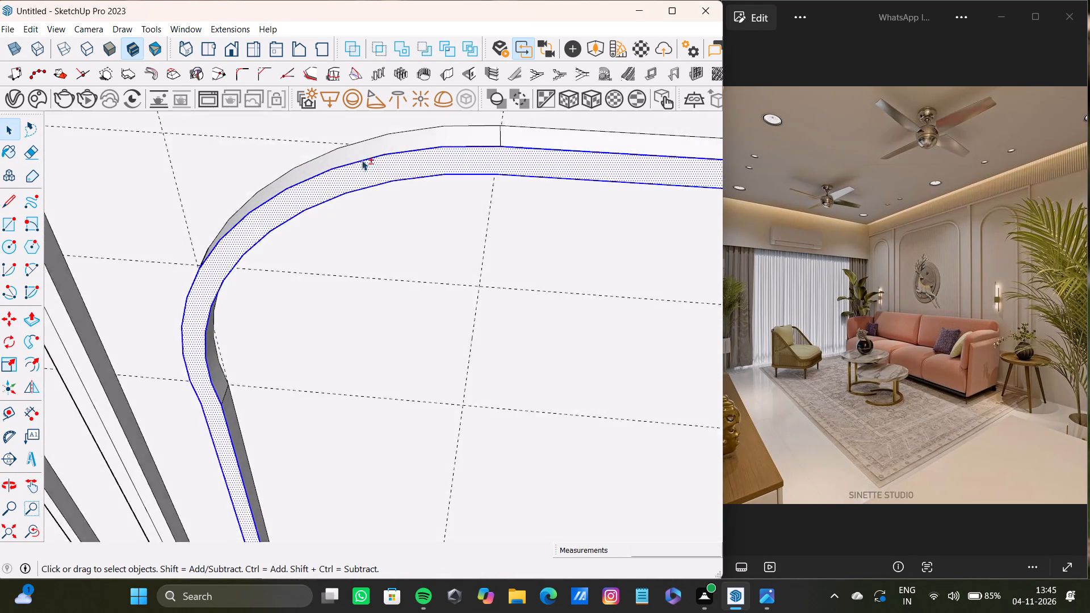
scroll(371, 154, "up", 3, "shift")
double_click(388, 143, "shift")
scroll(518, 151, "down", 4, "shift")
middle_click_drag(533, 148, 246, 171, "shift")
double_click(420, 174, "shift")
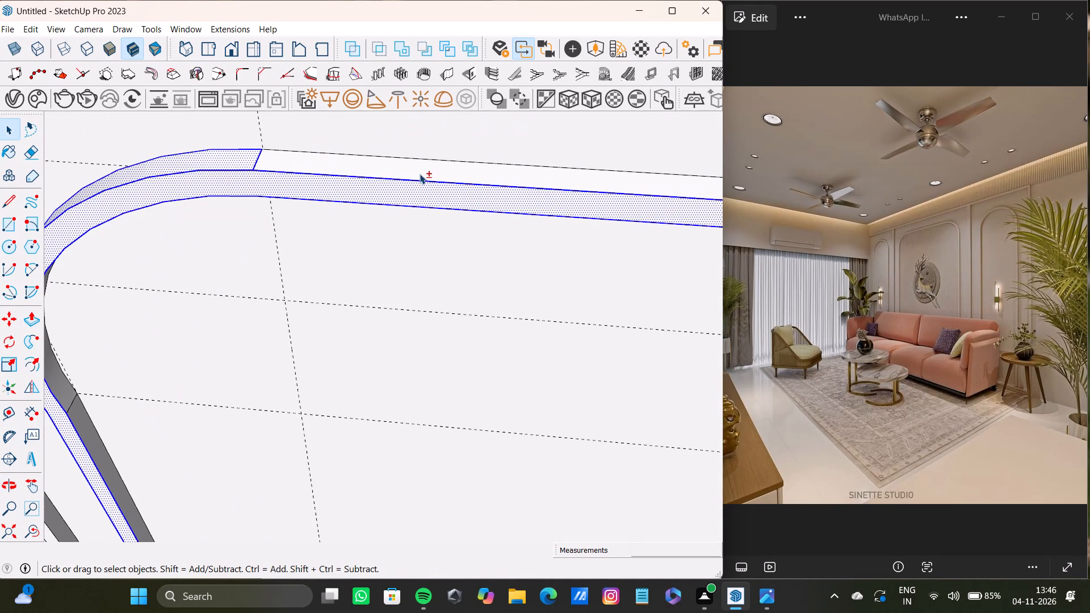
scroll(414, 181, "down", 10, "shift")
middle_click_drag(404, 181, 272, 161, "shift")
scroll(651, 208, "down", 2, "shift")
middle_click_drag(641, 209, 276, 171, "shift")
scroll(438, 180, "up", 9, "shift")
double_click(437, 168, "shift")
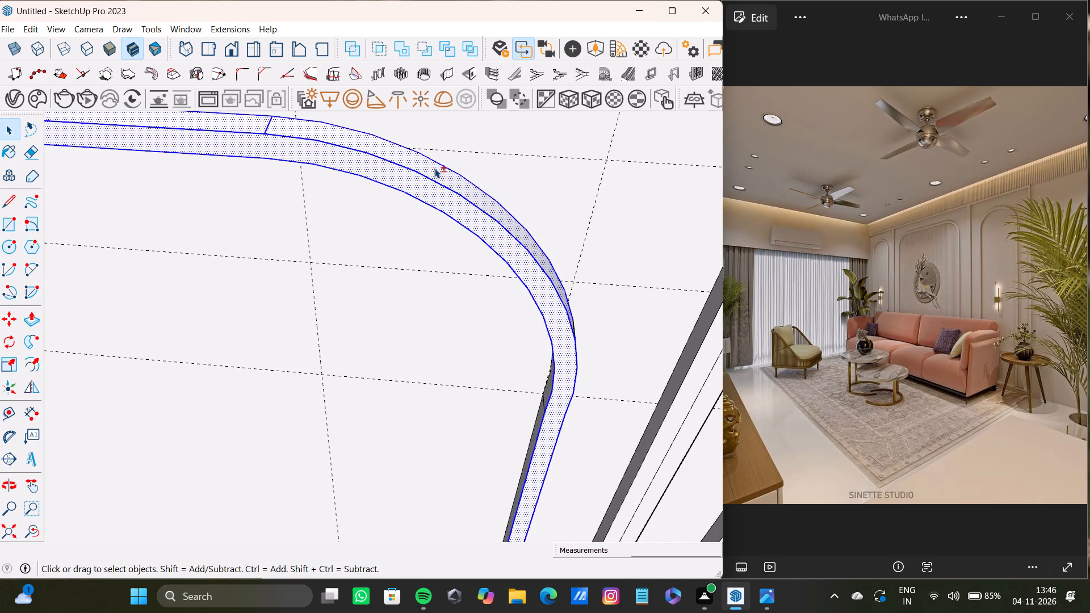
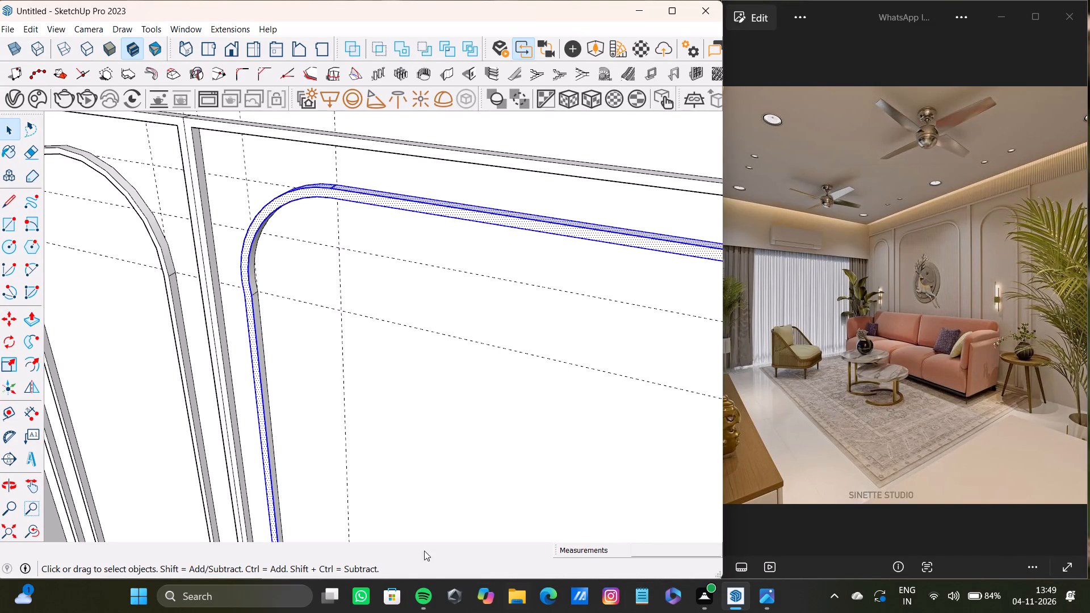
Examine the reference photo's middle wall panel closely, comparing its round-cornered moulding and fluted infill with the modelled back wall.
scroll(425, 562, "down", 20)
scroll(425, 562, "down", 11)
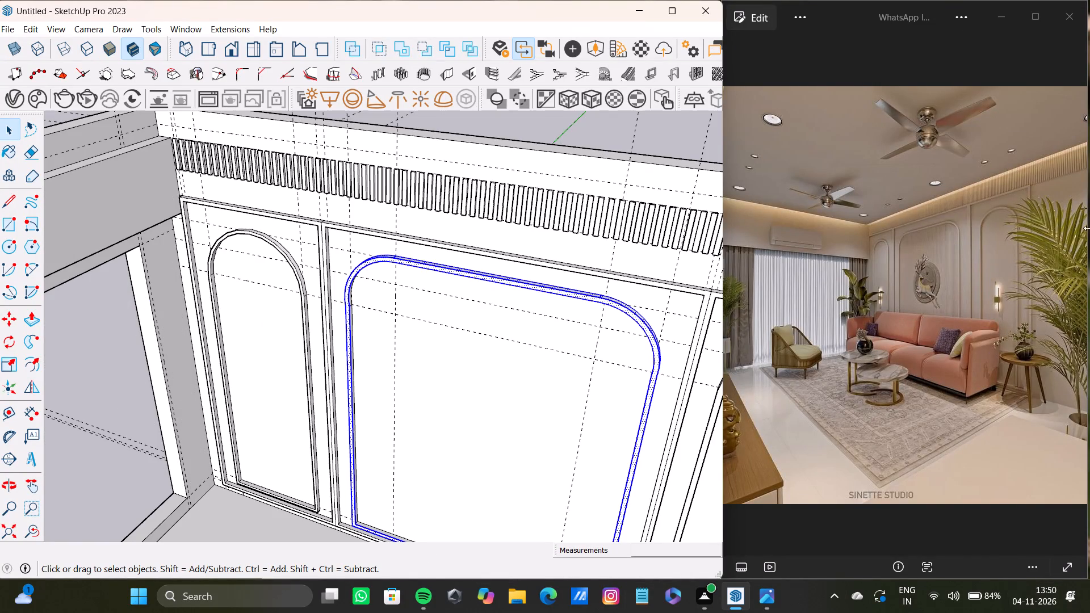
scroll(974, 257, "up", 15)
scroll(940, 242, "down", 4)
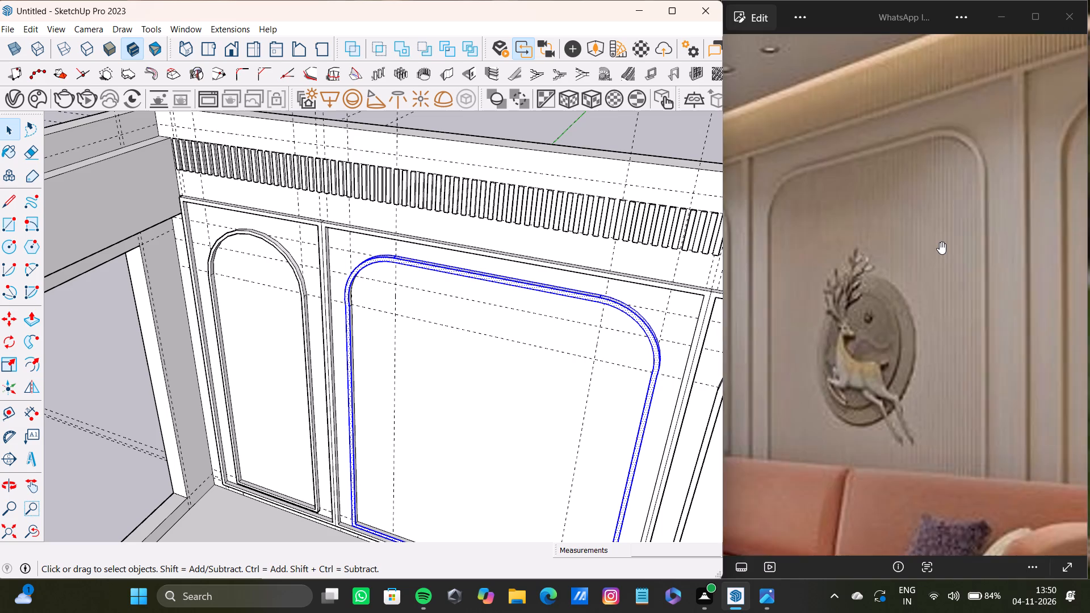
scroll(940, 242, "down", 4)
middle_click_drag(940, 241, 924, 253, "shift")
scroll(924, 253, "up", 11)
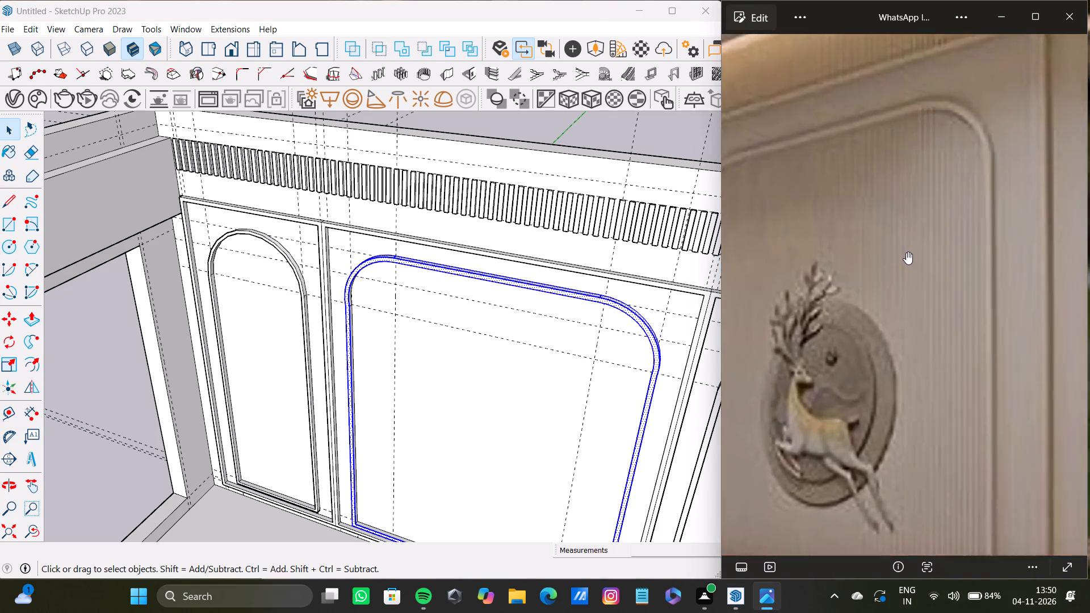
scroll(906, 251, "down", 12)
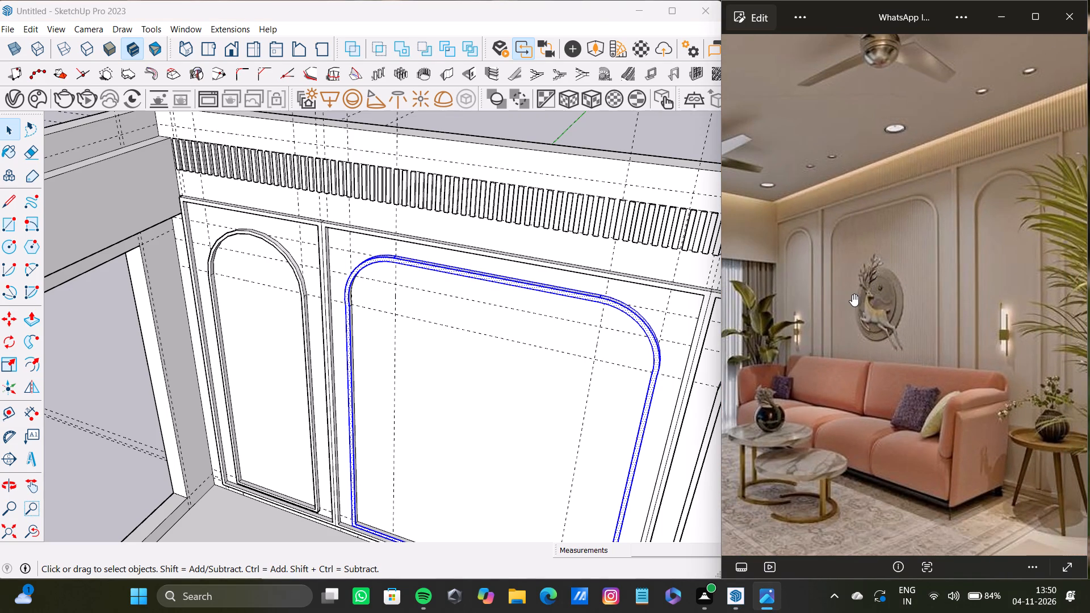
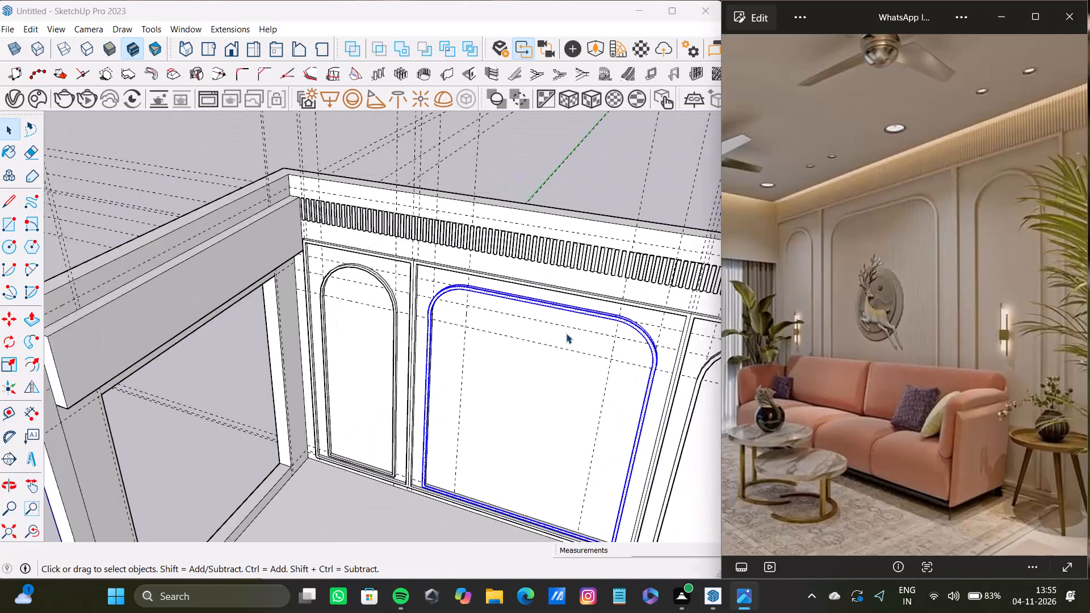
Examine the modelled left arch and middle round-cornered moulding, then the ceiling and window wall in the full reference photo.
middle_click_drag(566, 333, 383, 308)
scroll(413, 303, "up", 4)
scroll(449, 304, "down", 8)
middle_click_drag(446, 313, 412, 231, "shift")
scroll(479, 267, "up", 11)
scroll(405, 258, "down", 7)
middle_click_drag(403, 262, 656, 282, "shift")
scroll(284, 242, "up", 4)
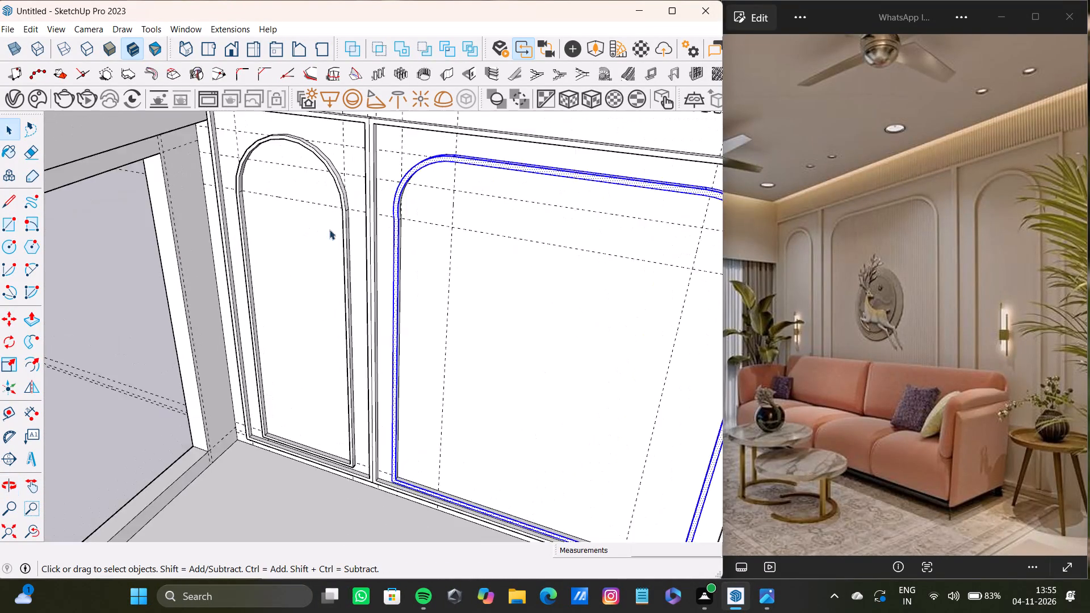
scroll(329, 229, "up", 3)
middle_click_drag(396, 238, 370, 182)
key("t")
scroll(382, 194, "up", 6)
scroll(338, 259, "down", 6)
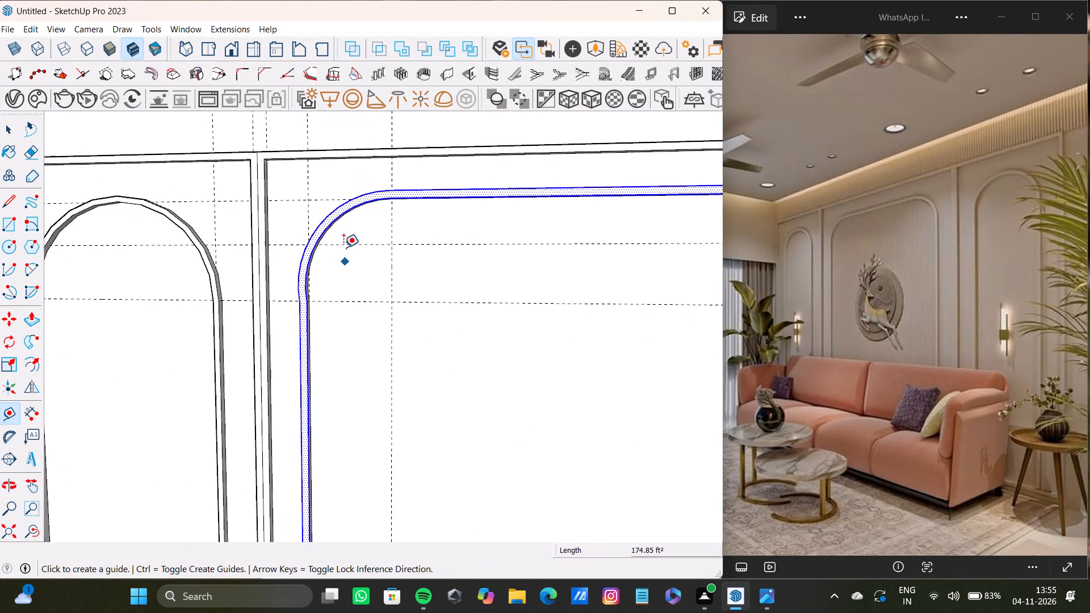
scroll(340, 217, "down", 12, "shift")
scroll(916, 268, "down", 11)
middle_click_drag(895, 281, 877, 251)
scroll(429, 251, "down", 6)
middle_click_drag(435, 259, 304, 305)
key("space")
scroll(278, 225, "up", 7)
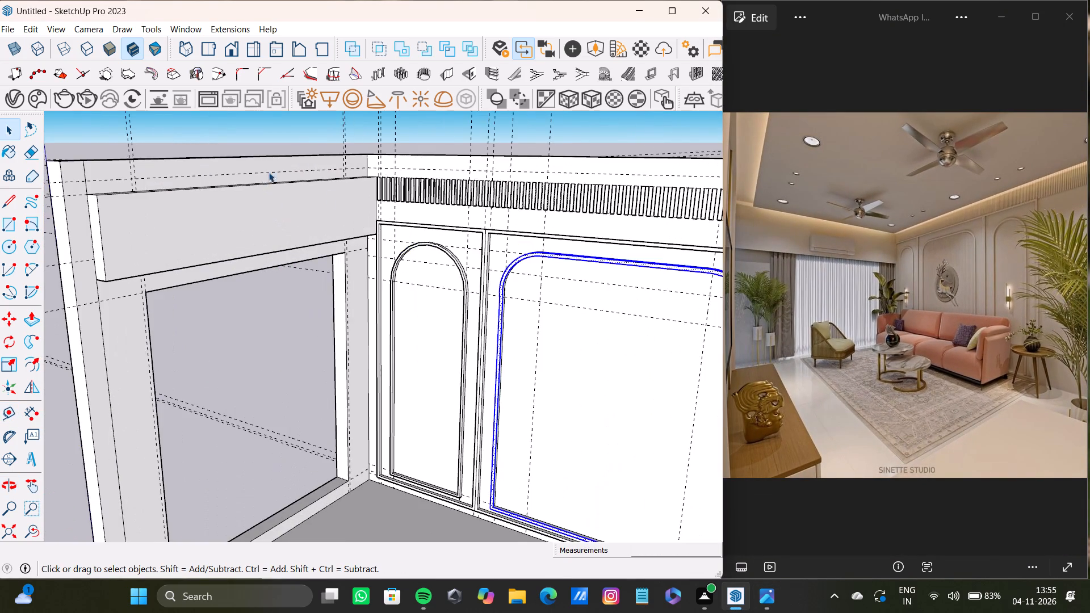
Draw a rectangle on the window wall's top strip above the pelmet, from the front corner line to the back wall corner.
scroll(349, 196, "down", 4)
middle_click_drag(382, 217, 182, 272)
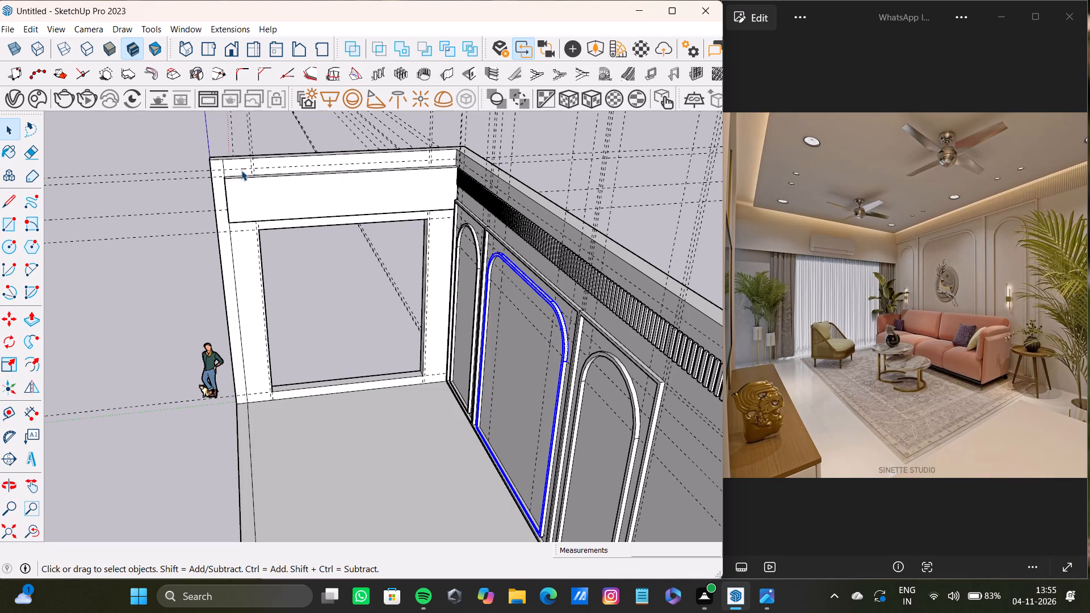
key("r")
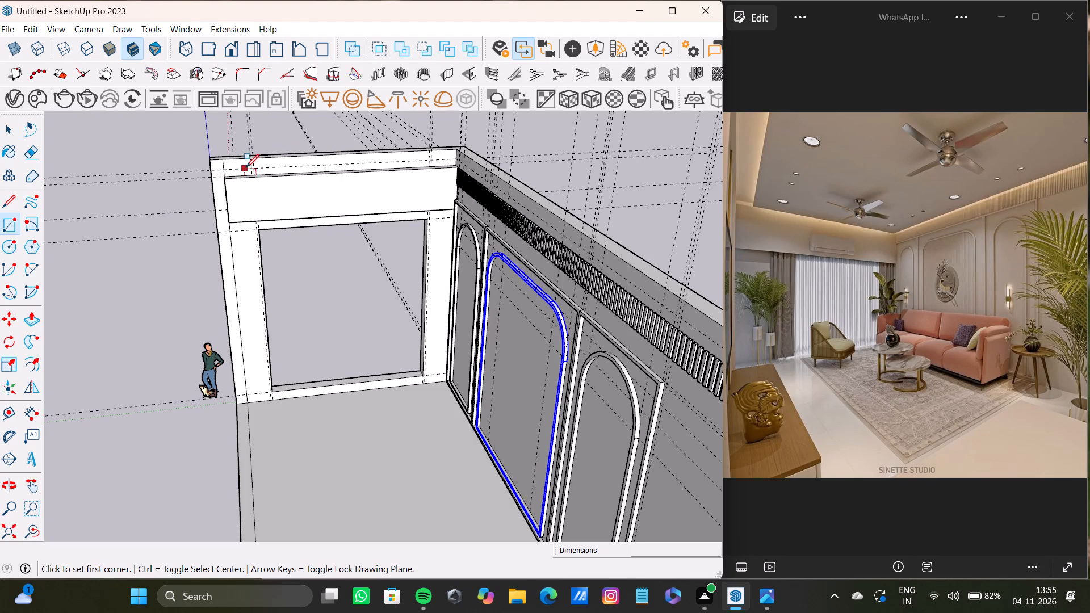
scroll(236, 173, "up", 11)
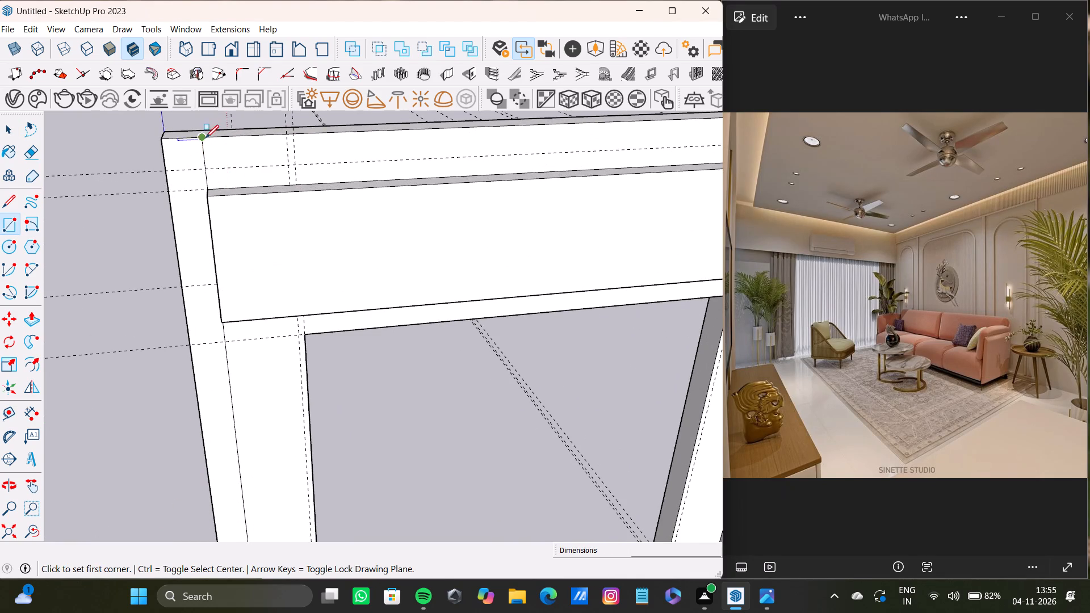
left_click(206, 138)
scroll(368, 163, "down", 4)
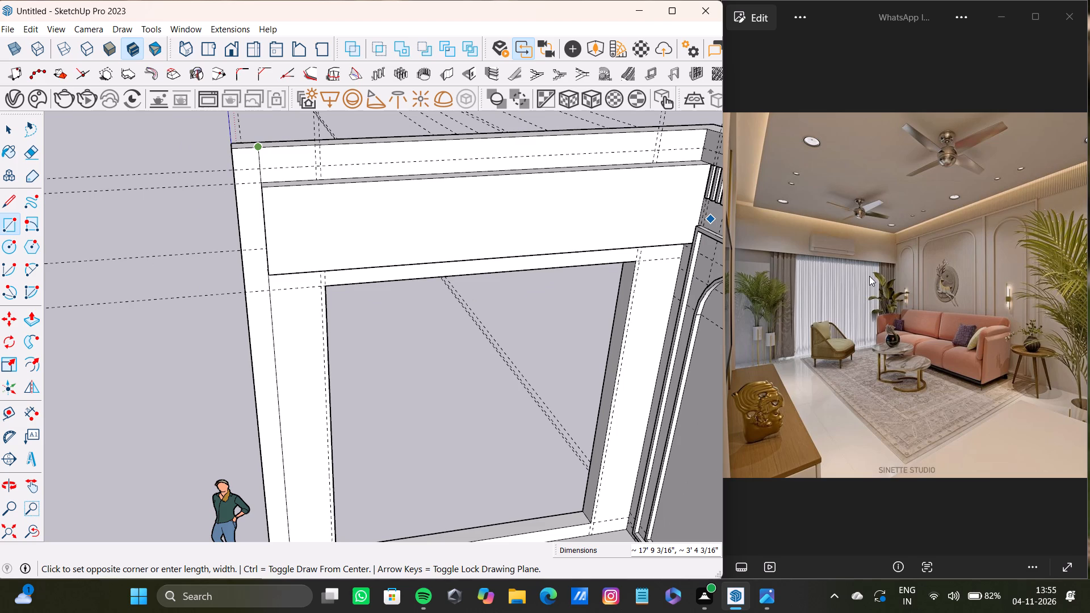
scroll(615, 204, "down", 7)
middle_click_drag(614, 201, 514, 212)
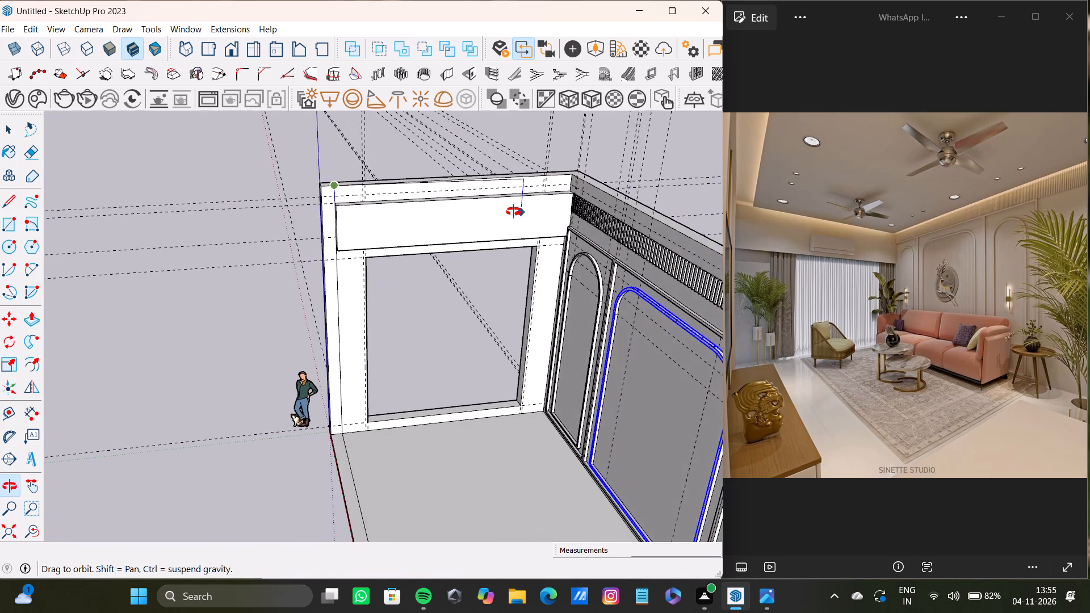
middle_click_drag(514, 212, 515, 204)
scroll(538, 183, "up", 10)
left_click(586, 199)
Push/Pull the top strip of the window wall along the room's full length to form the ceiling slab.
scroll(536, 199, "down", 5)
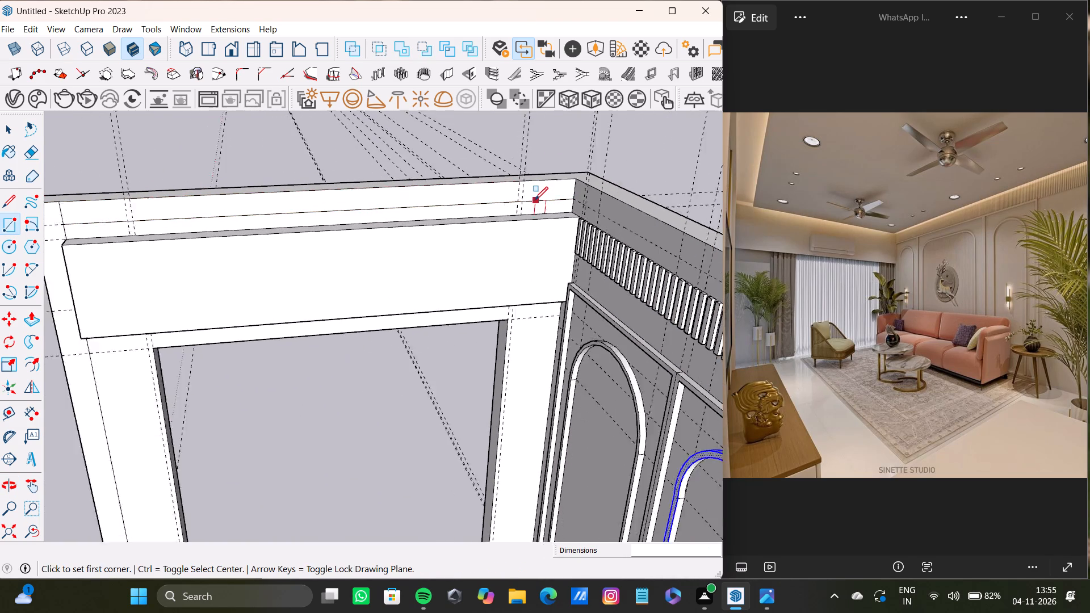
scroll(535, 200, "down", 2)
middle_click_drag(530, 209, 560, 213)
key("space")
left_click(490, 194)
key("p")
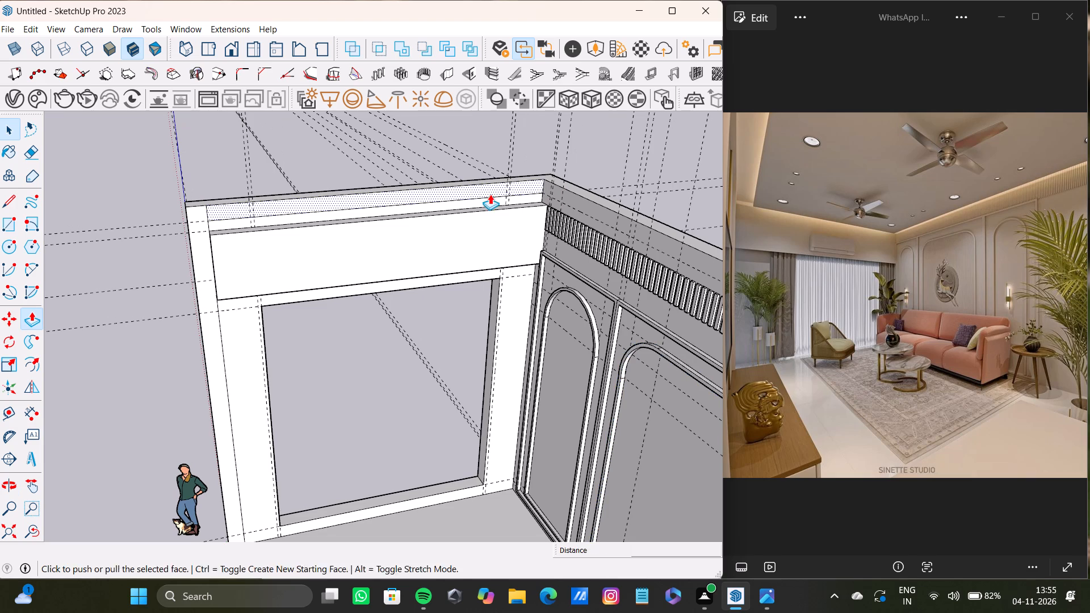
left_click_drag(490, 194, 629, 295)
scroll(627, 299, "down", 8)
middle_click_drag(615, 305, 480, 229)
scroll(459, 202, "up", 1)
left_click_drag(459, 201, 533, 238)
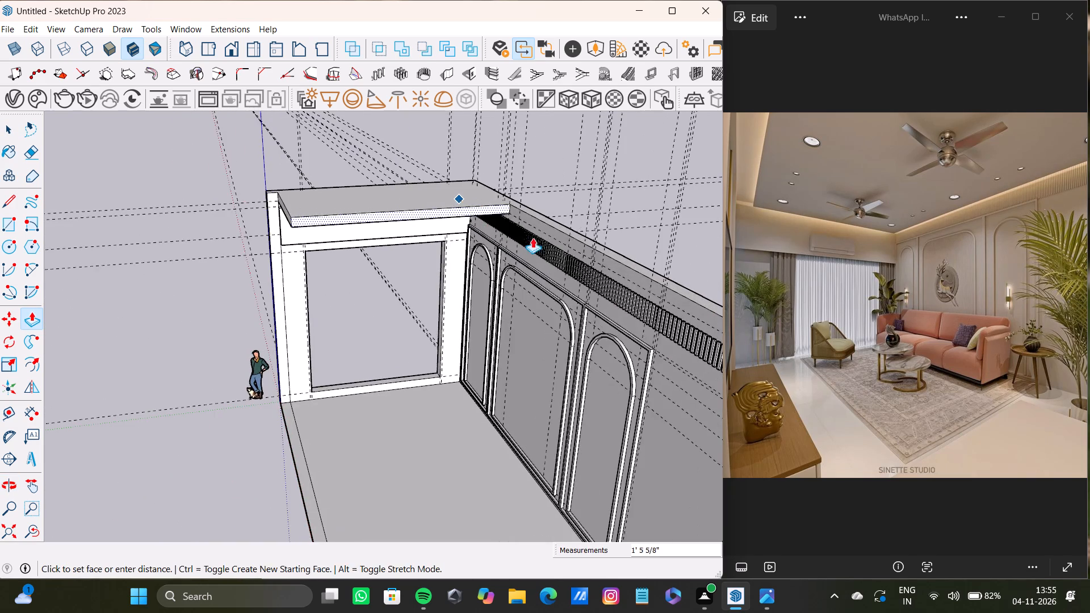
left_click_drag(533, 238, 664, 305)
scroll(664, 306, "down", 2)
middle_click_drag(656, 306, 518, 235, "shift")
scroll(523, 240, "up", 3)
left_click_drag(559, 253, 630, 275)
scroll(607, 285, "down", 3)
middle_click_drag(593, 289, 654, 112)
middle_click_drag(535, 199, 724, 229)
scroll(258, 238, "up", 4)
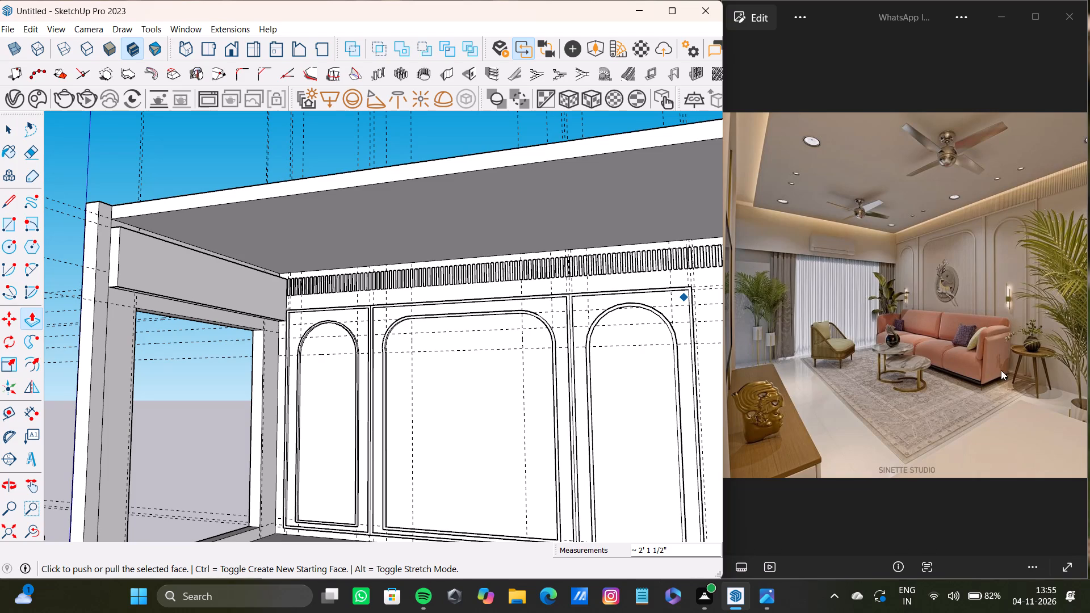
scroll(357, 263, "down", 2)
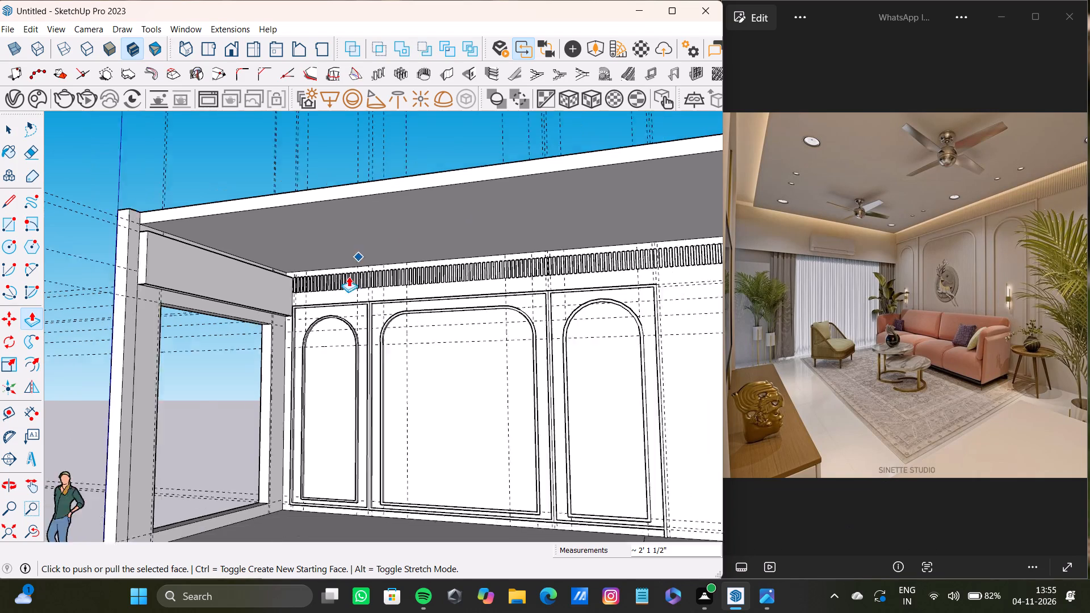
scroll(349, 276, "down", 4)
middle_click_drag(352, 267, 358, 350)
scroll(359, 319, "down", 1)
scroll(294, 279, "up", 12)
Extend the ceiling slab's front edge face about 11 1/8" outward, to the window wall's outer edge.
key("space")
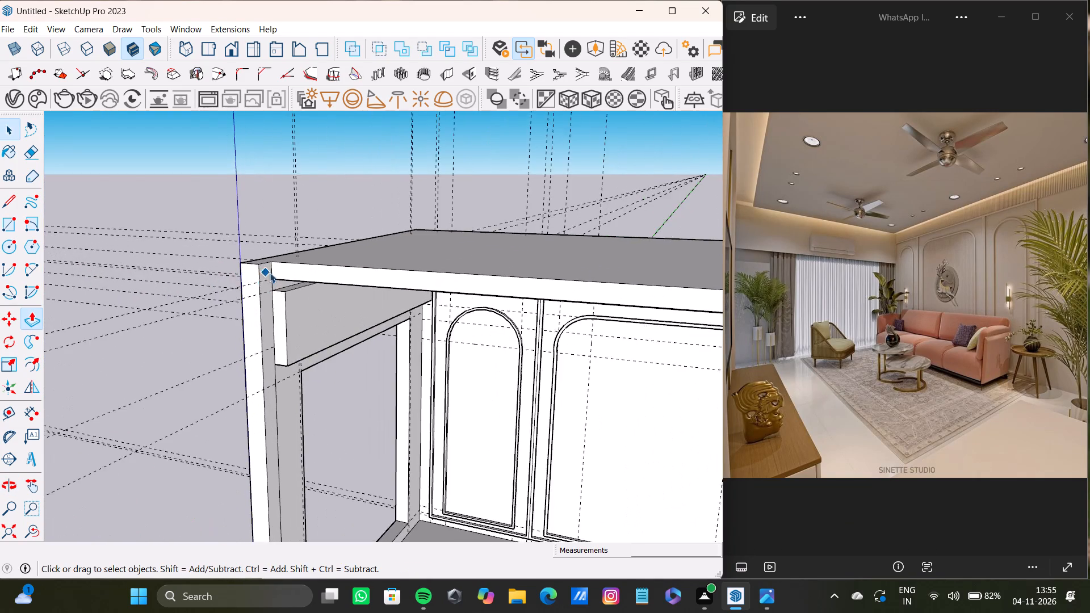
scroll(270, 272, "up", 2)
left_click(278, 270)
key("p")
left_click_drag(278, 270, 233, 268)
scroll(280, 287, "down", 5)
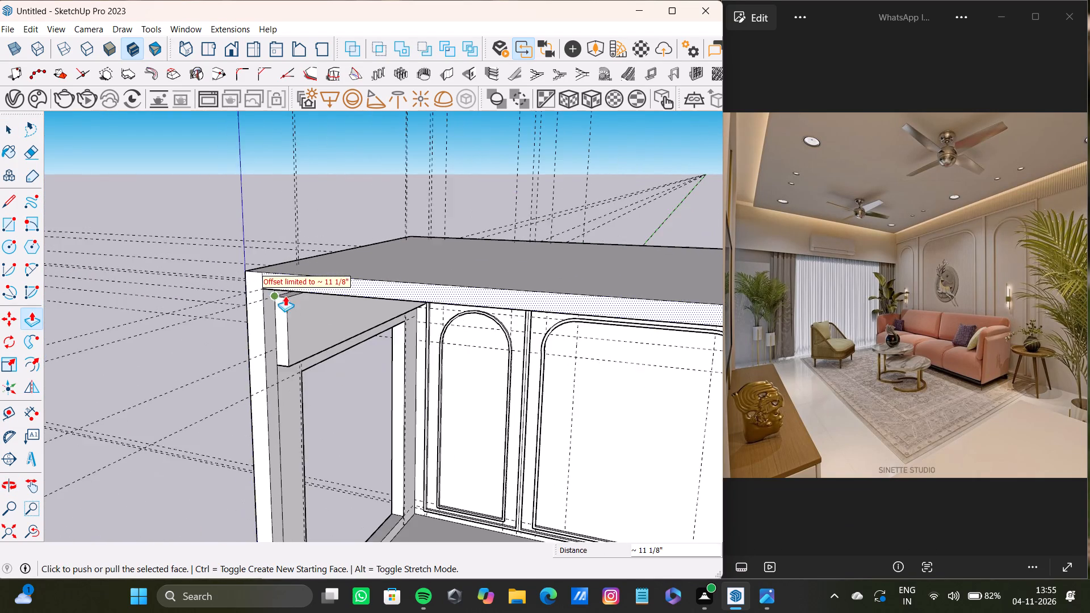
Examine the room shell from the front and open end, checking how the ceiling slab lines up with the walls and floor.
scroll(285, 296, "down", 4)
middle_click_drag(393, 350, 196, 117)
scroll(220, 144, "down", 4)
middle_click_drag(301, 261, 483, 351)
scroll(471, 326, "down", 4)
middle_click_drag(408, 324, 358, 389, "shift")
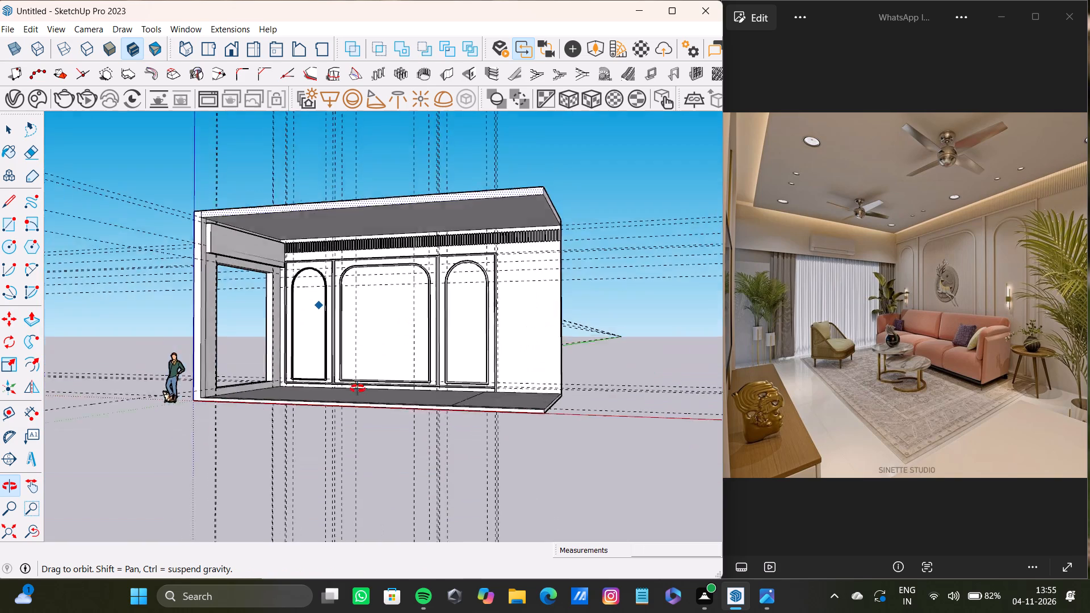
middle_click_drag(358, 389, 476, 419, "shift")
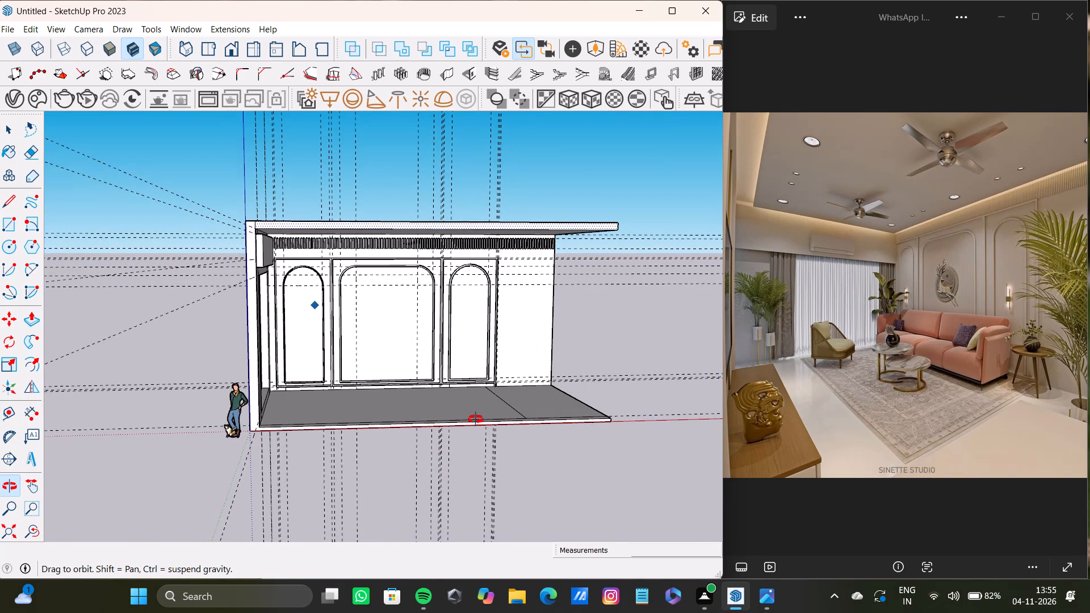
middle_click_drag(476, 419, 451, 420, "shift")
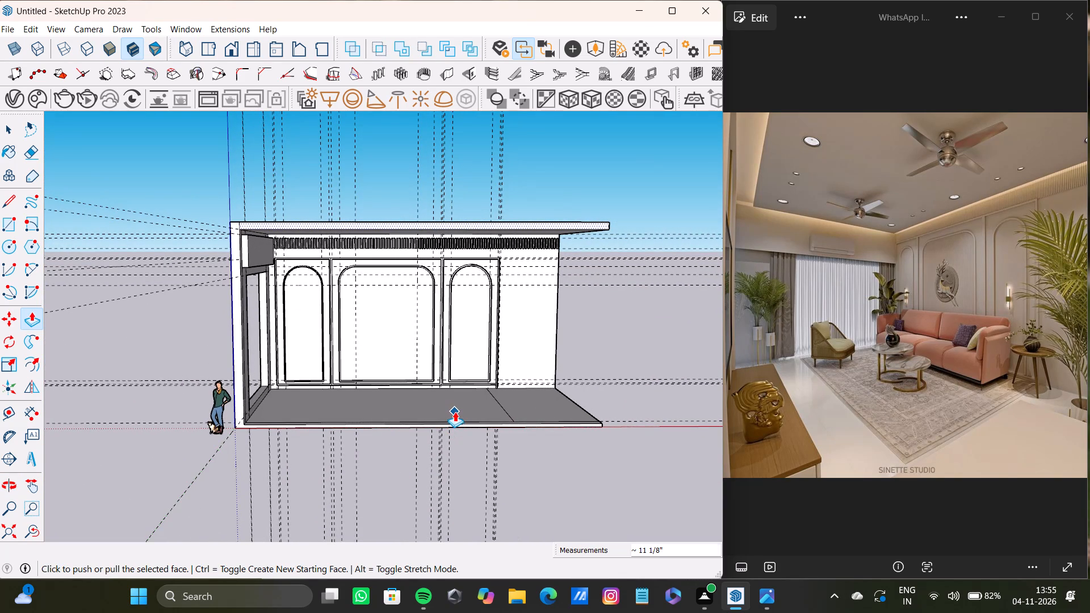
middle_click_drag(420, 397, 303, 410)
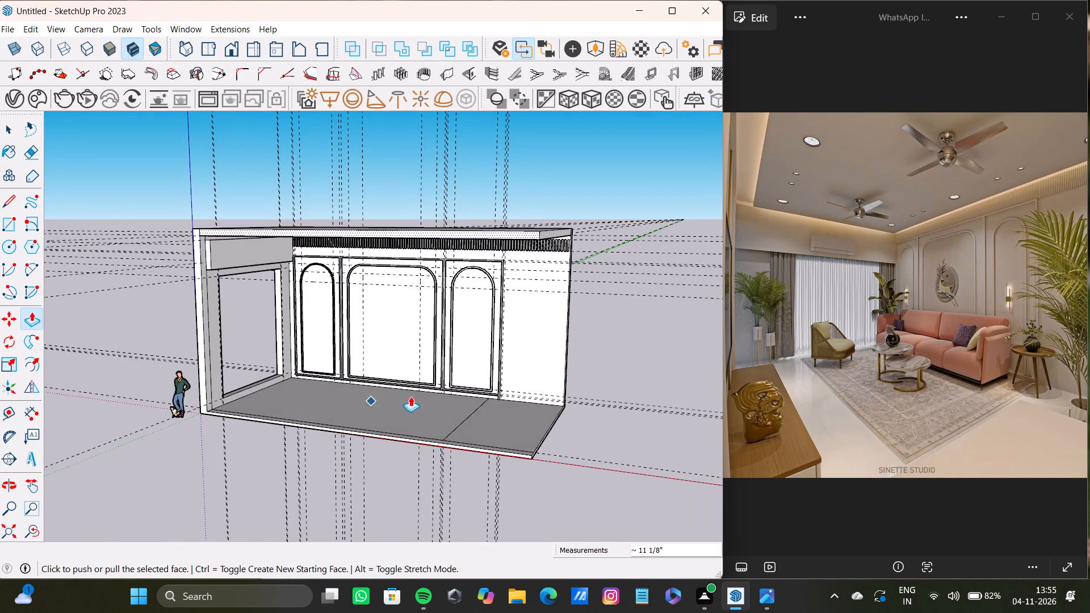
middle_click_drag(420, 384, 265, 393)
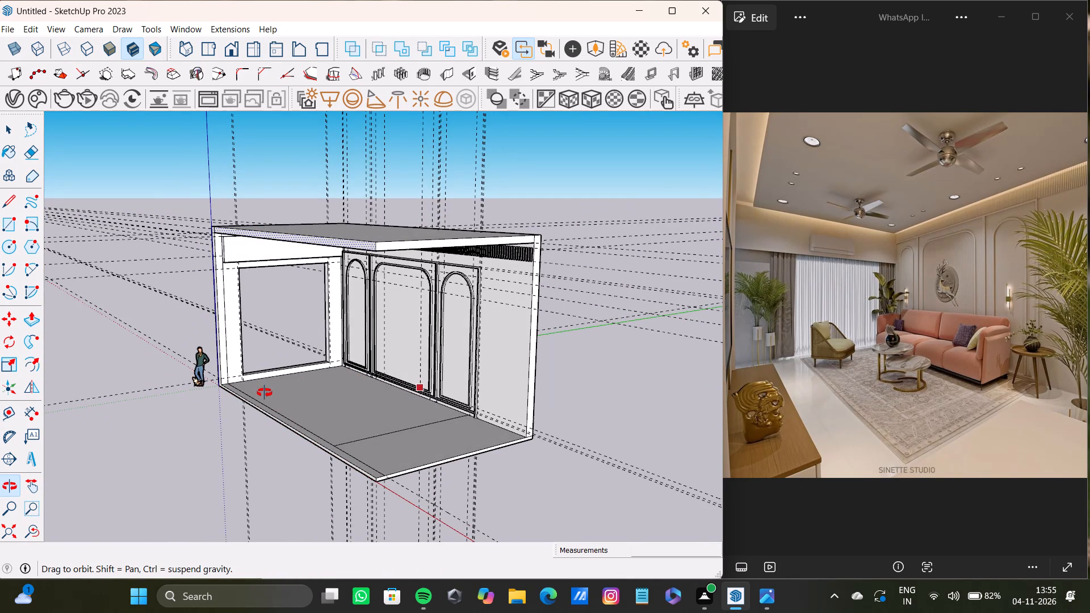
middle_click_drag(265, 393, 307, 366)
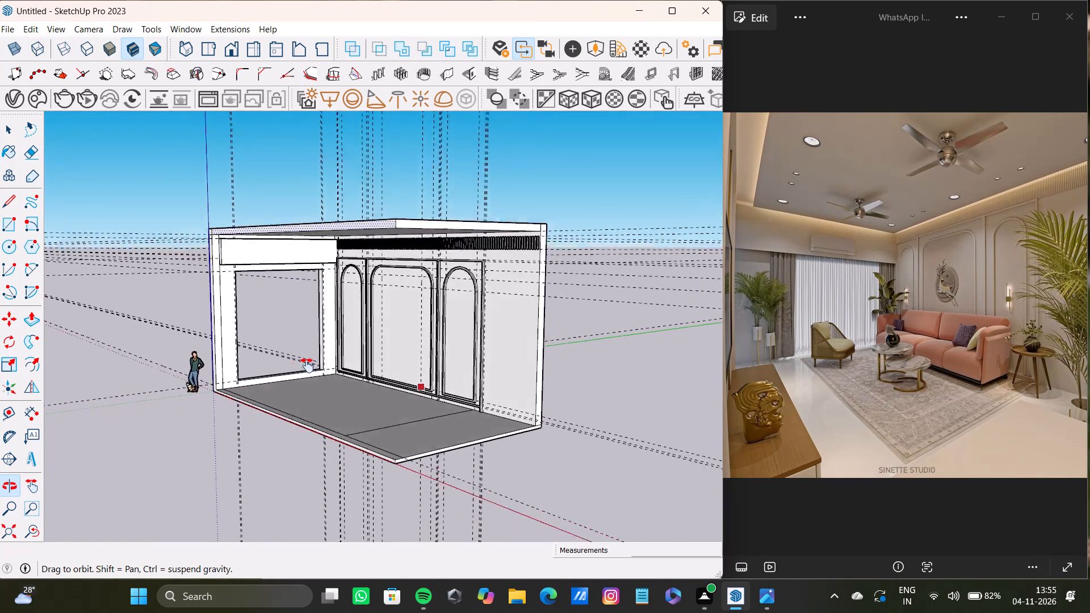
middle_click_drag(307, 366, 240, 398)
scroll(317, 420, "up", 7)
scroll(337, 430, "down", 8)
middle_click_drag(341, 425, 403, 409)
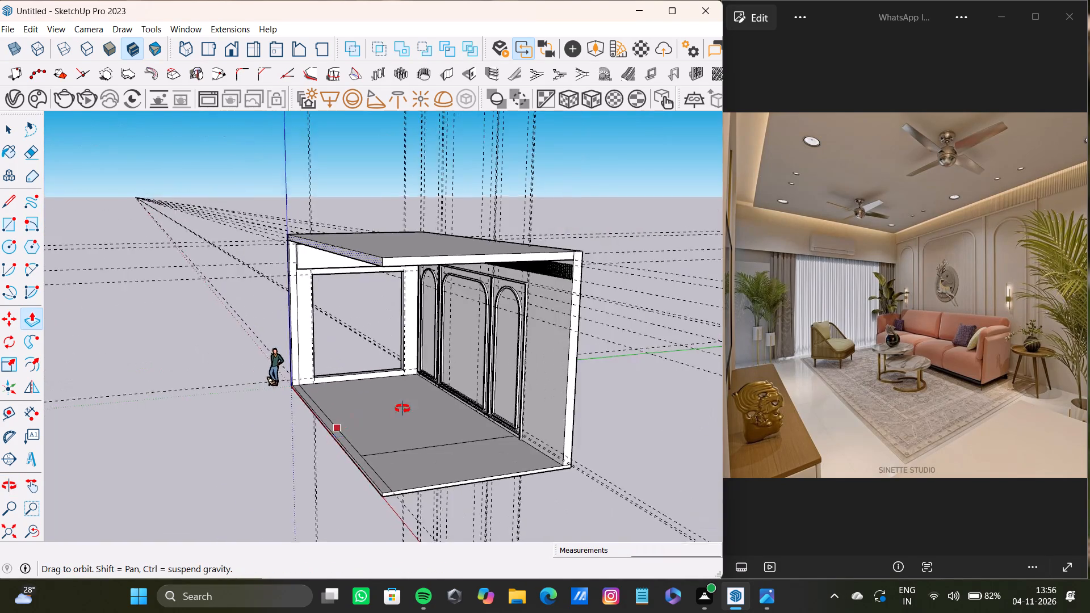
middle_click_drag(403, 409, 284, 415)
Copy the cross line on the floor about 8' 3" along the room, near the open end's edge.
scroll(321, 434, "up", 7)
key("space")
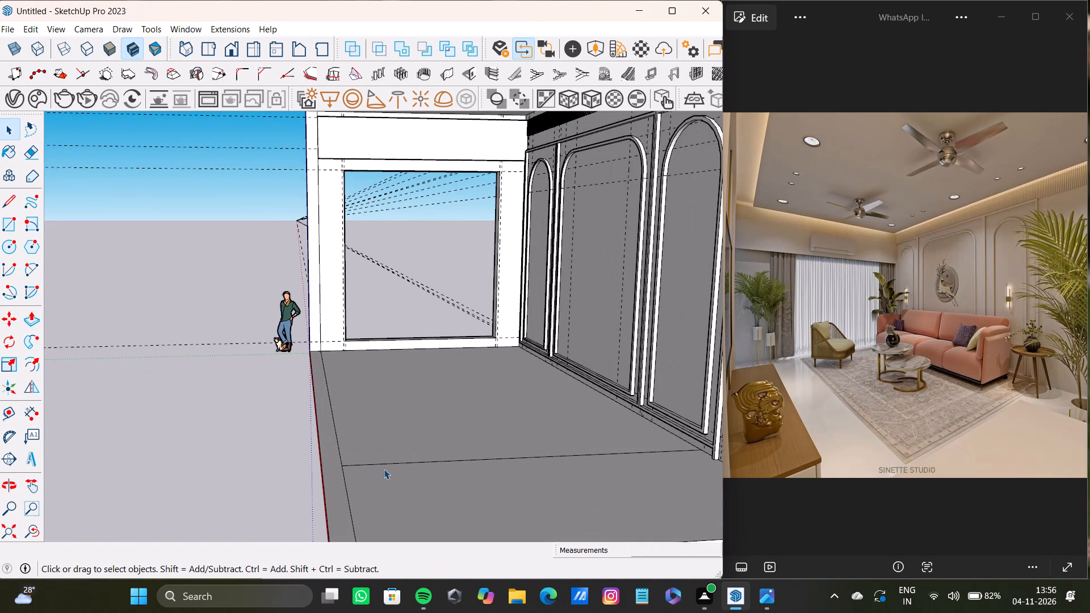
left_click(388, 463)
key("m")
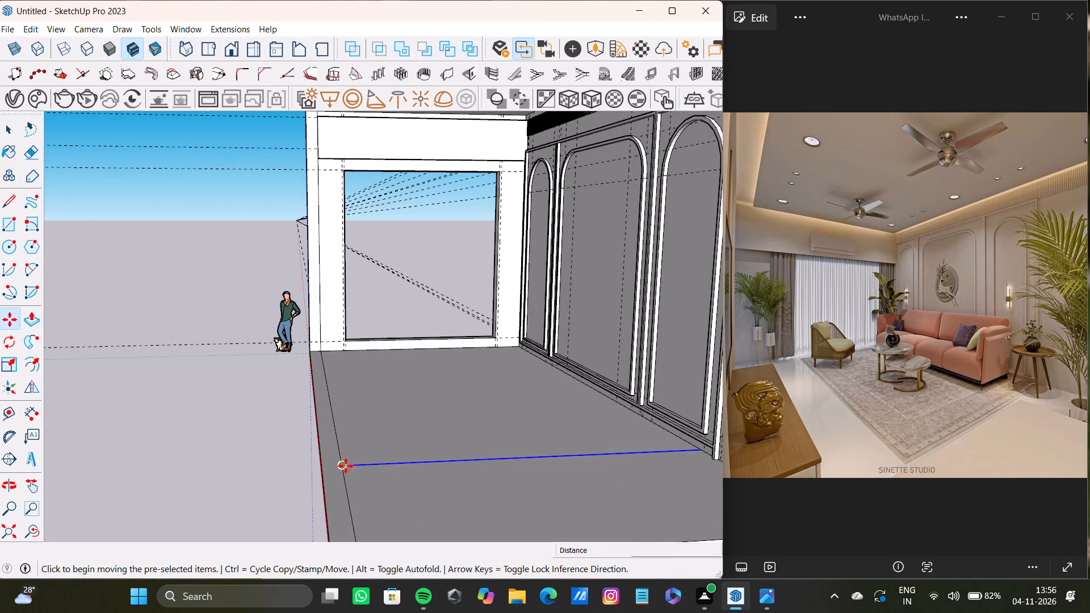
left_click(346, 466, "ctrl")
scroll(410, 492, "down", 3)
middle_click_drag(424, 492, 505, 522)
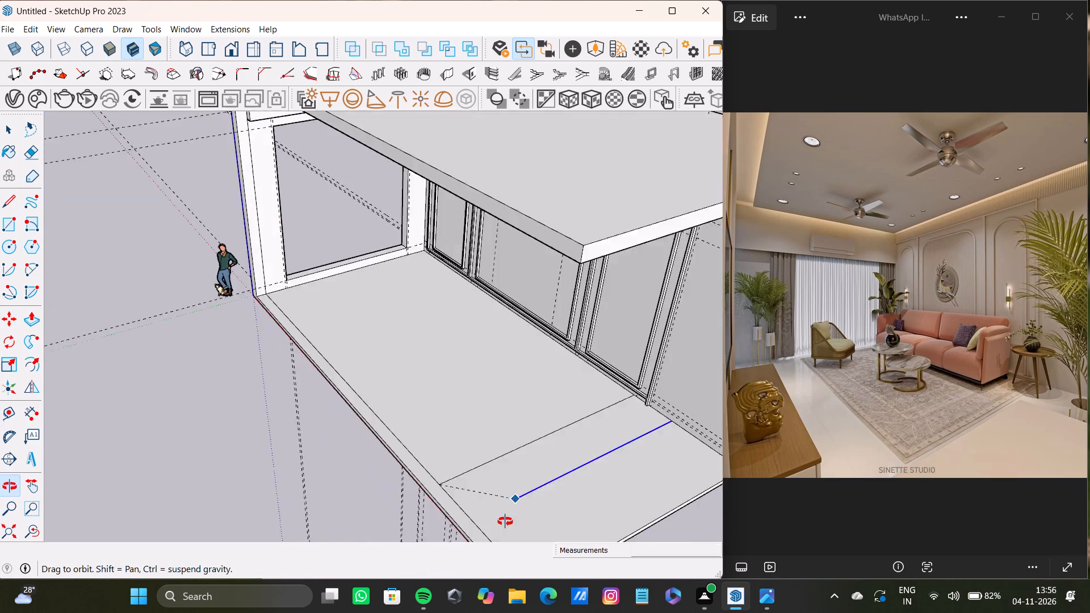
middle_click_drag(505, 522, 529, 469)
scroll(529, 469, "down", 1)
scroll(547, 461, "up", 1)
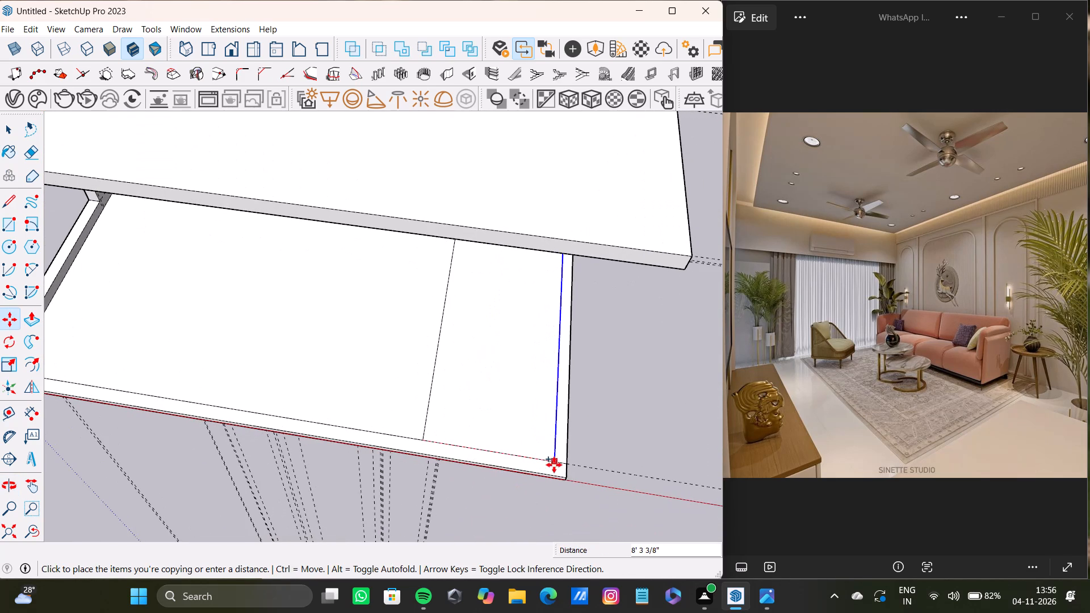
left_click(549, 462)
scroll(490, 459, "down", 4)
middle_click_drag(488, 454, 378, 340)
Delete the original cross line in the middle of the floor.
key("space")
scroll(432, 392, "up", 4)
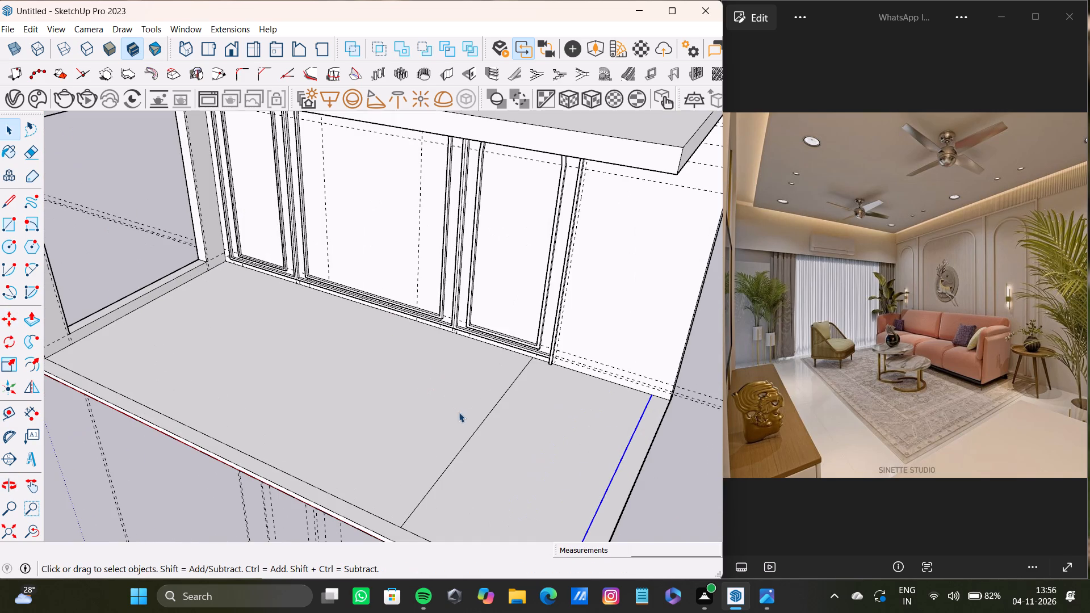
left_click(473, 434)
key("Delete")
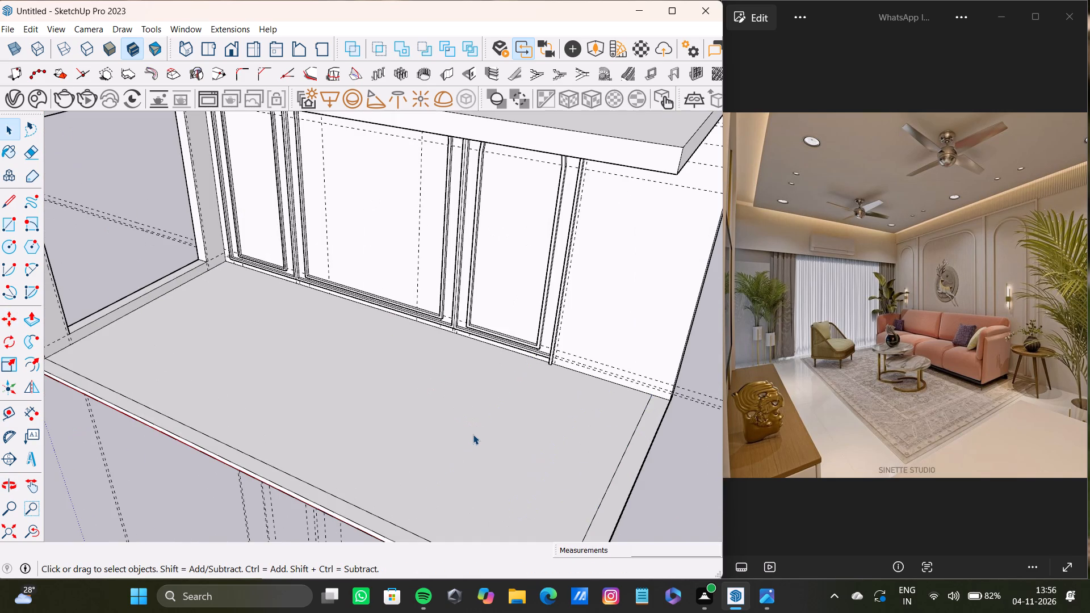
scroll(467, 435, "down", 12)
middle_click_drag(473, 423, 283, 363, "shift")
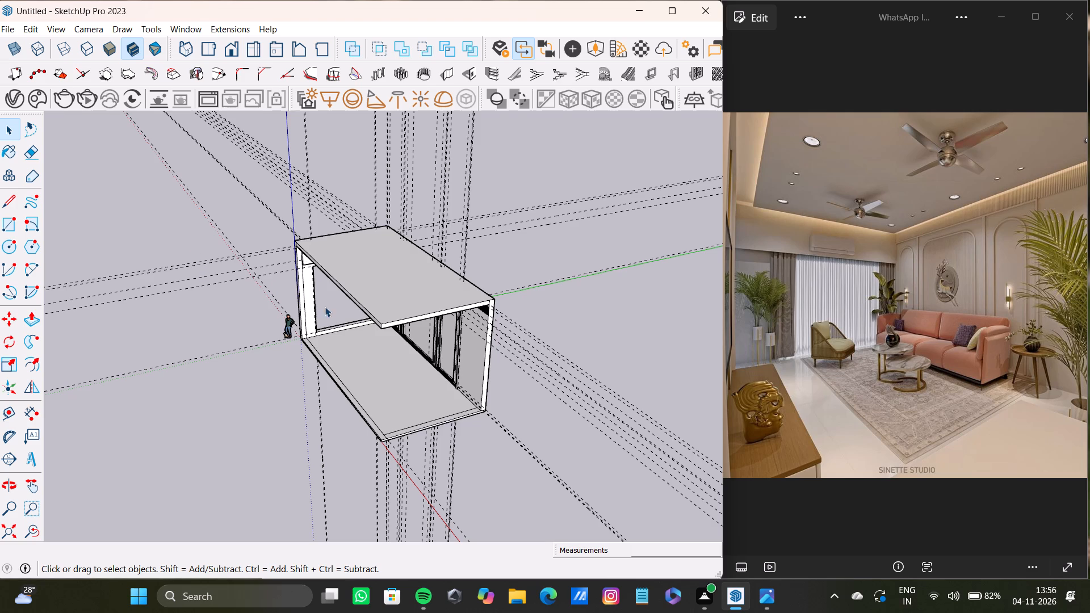
Start the front wall by pulling the narrow strip at the window wall's front edge about 7 13/16" into the room's length.
scroll(357, 327, "down", 20)
scroll(357, 327, "down", 7)
middle_click_drag(328, 313, 325, 311)
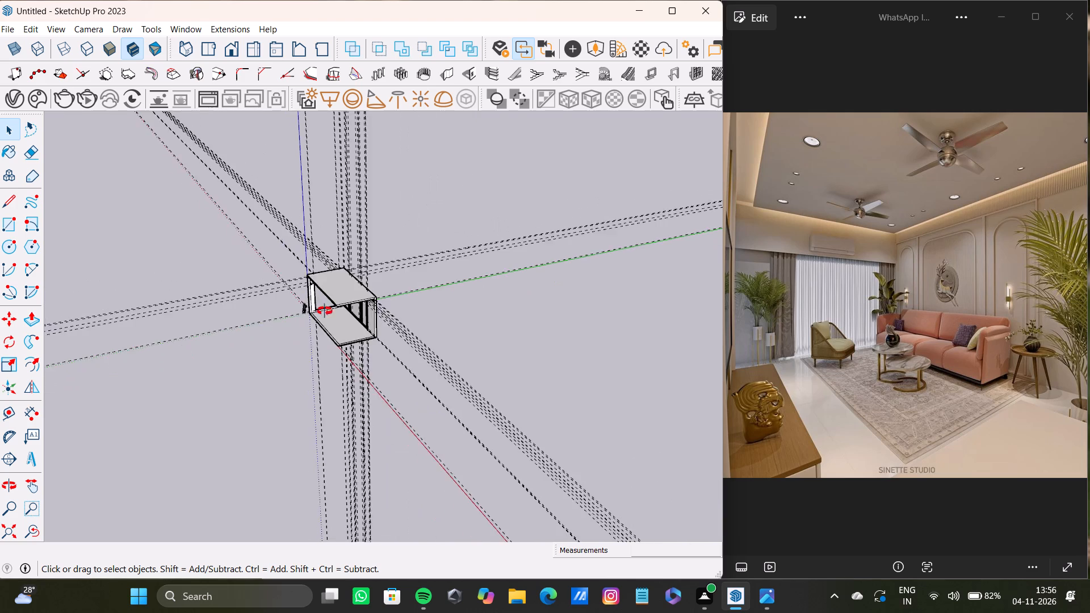
middle_click_drag(325, 311, 248, 255)
scroll(376, 296, "up", 15)
middle_click_drag(296, 284, 269, 219)
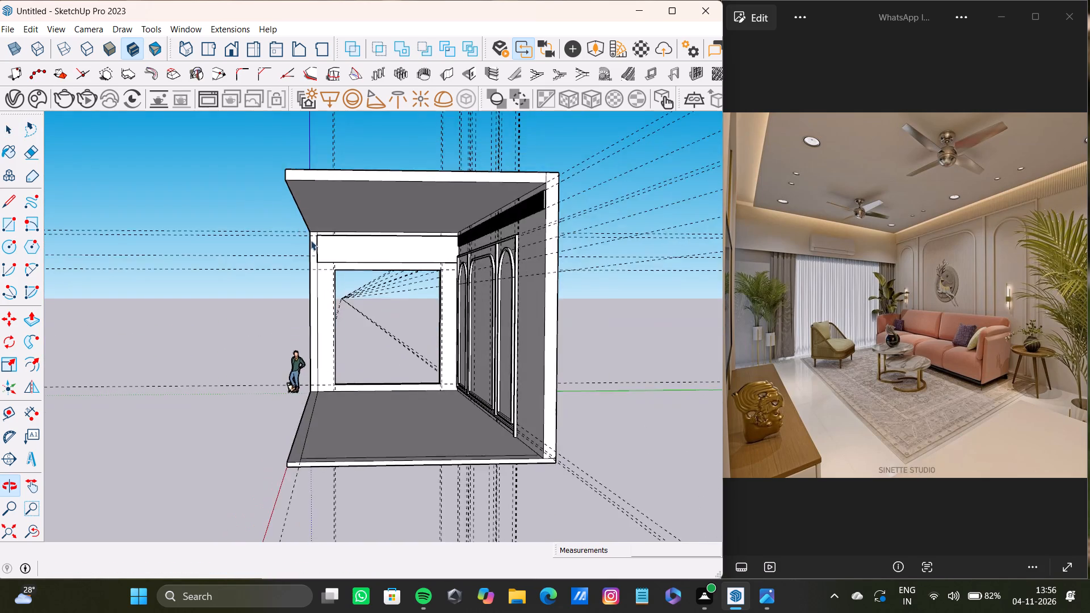
scroll(311, 240, "up", 8)
left_click(316, 261)
key("p")
left_click_drag(316, 262, 314, 264)
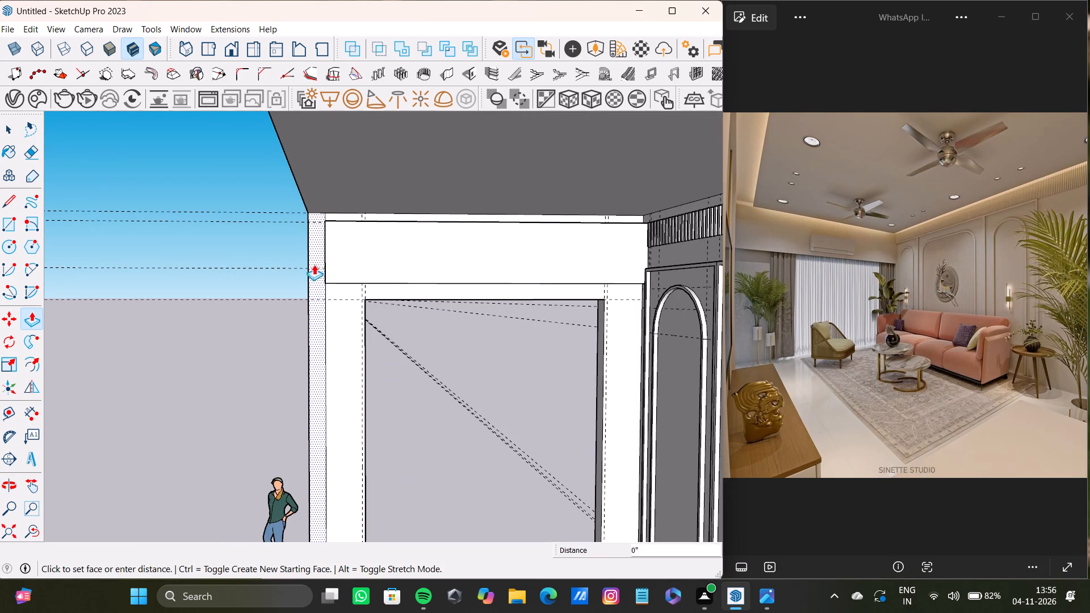
left_click_drag(314, 264, 254, 335)
scroll(258, 330, "down", 8)
middle_click_drag(286, 341, 290, 238)
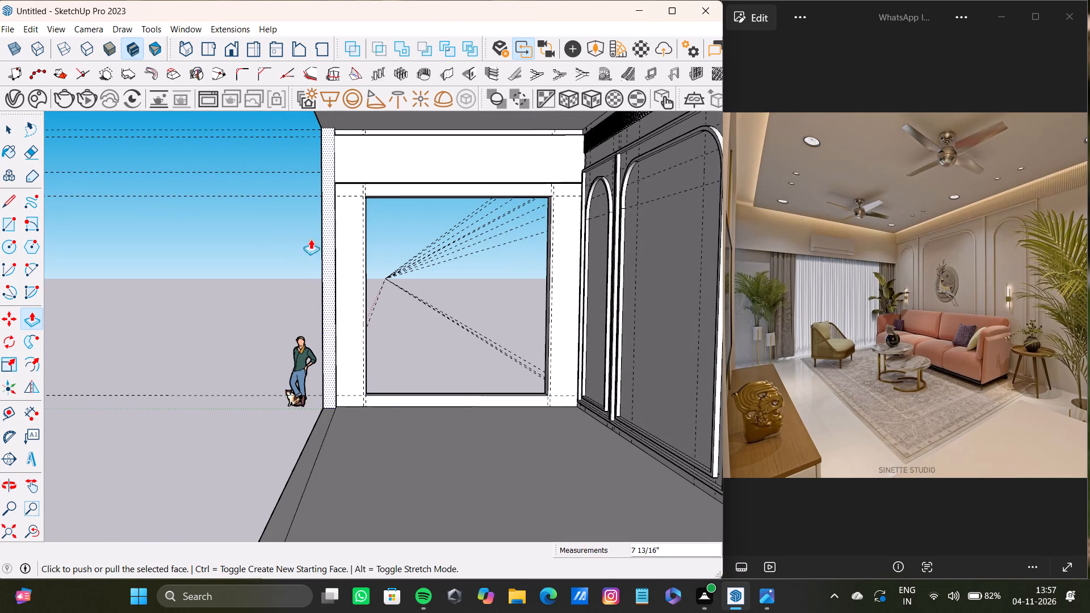
Extend the front wall's end face about 15' 9 11/16" along the floor border toward the room's open end.
scroll(348, 310, "down", 7)
middle_click_drag(355, 316, 291, 329)
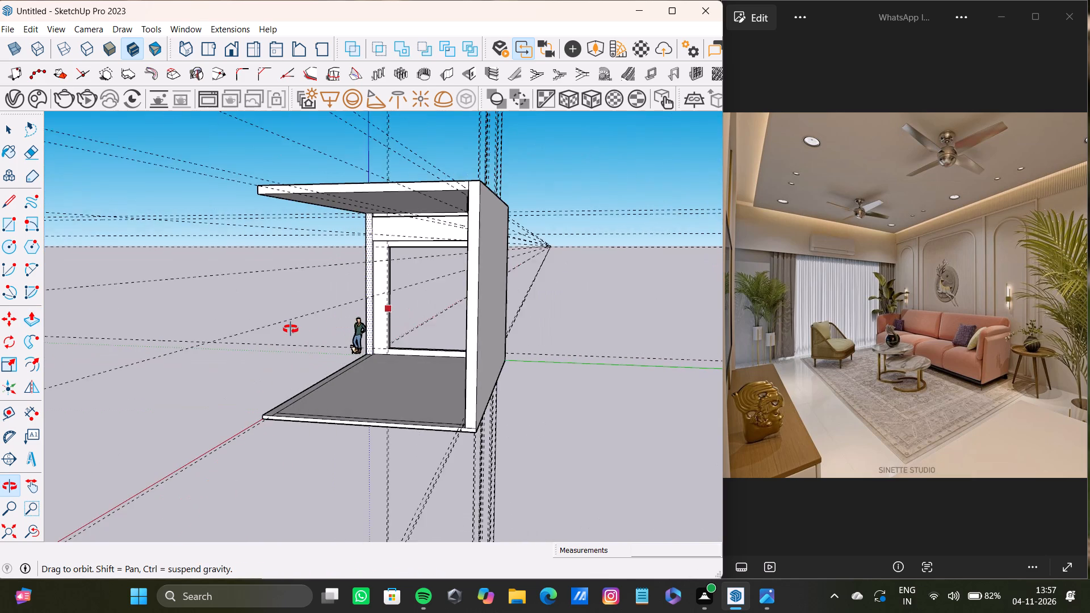
middle_click_drag(291, 329, 304, 318)
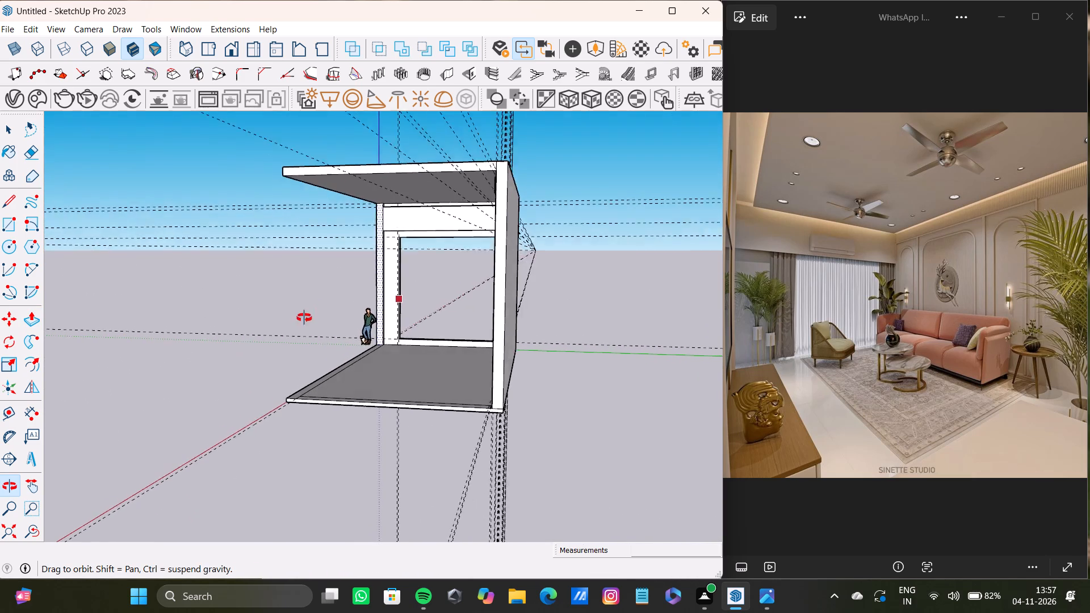
middle_click_drag(304, 318, 276, 324)
scroll(426, 321, "up", 7)
left_click_drag(396, 328, 316, 389)
scroll(313, 389, "down", 2)
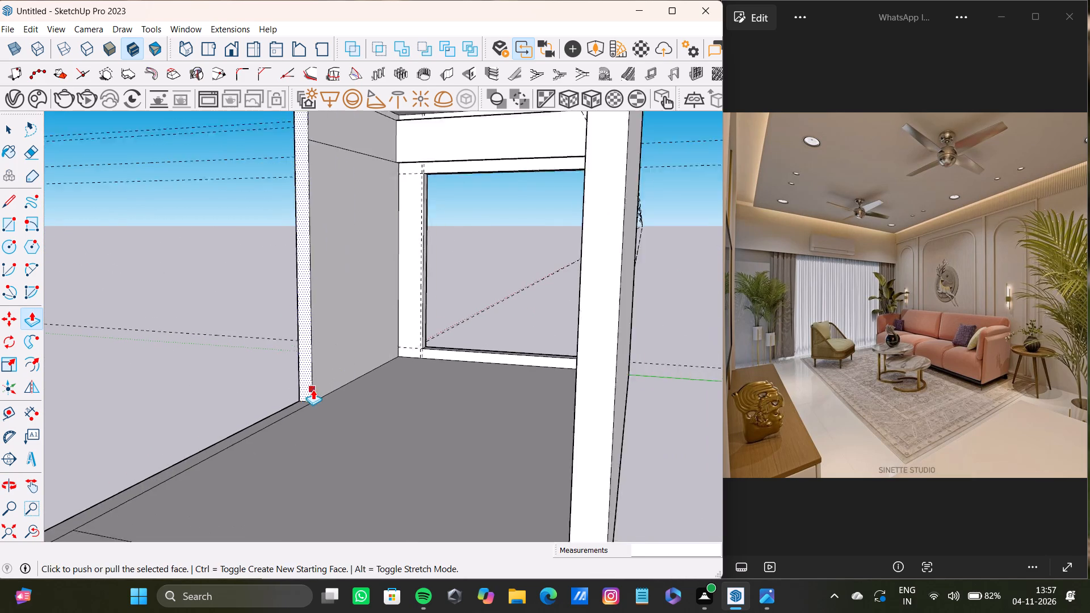
scroll(313, 389, "down", 2)
Extend the front wall's end face a further 20' 9 1/2" or so, to the floor's edge at the open end.
middle_click_drag(312, 389, 336, 352)
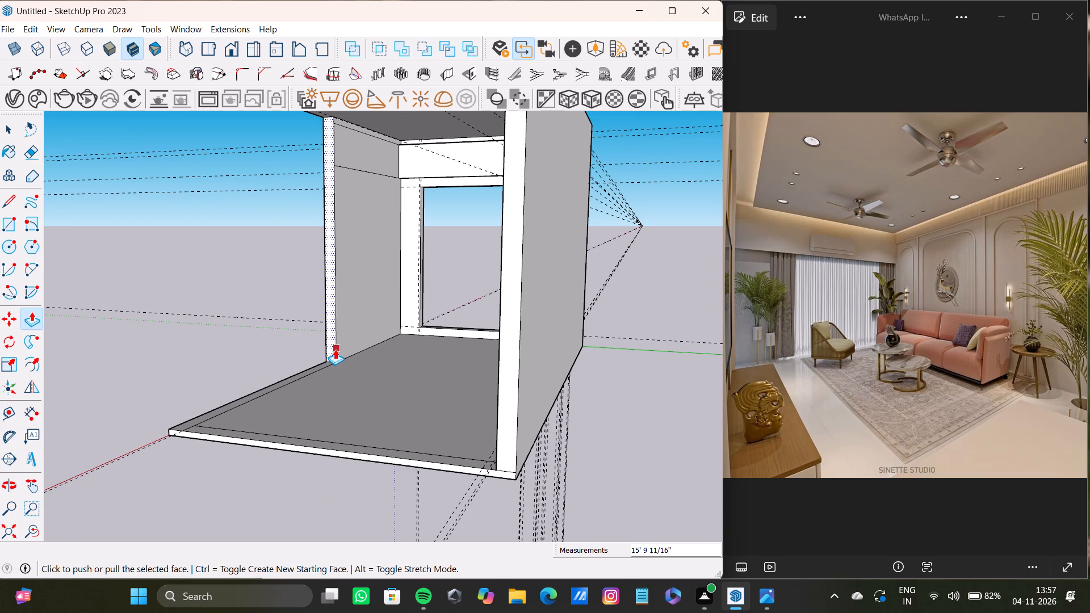
left_click_drag(326, 352, 161, 413)
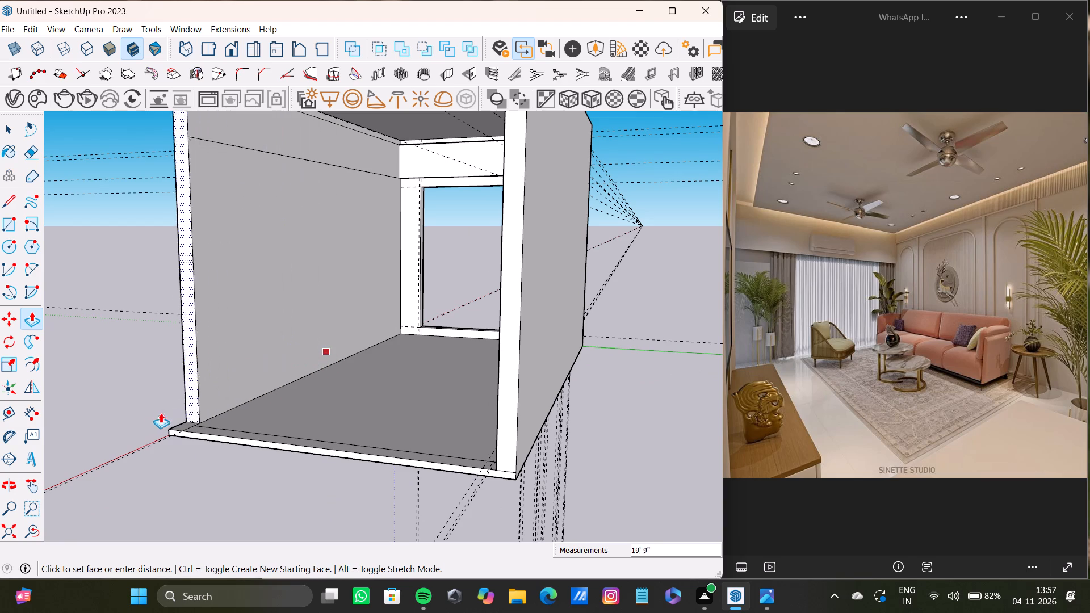
left_click_drag(161, 413, 147, 422)
scroll(165, 400, "down", 5)
middle_click_drag(170, 397, 255, 397, "shift")
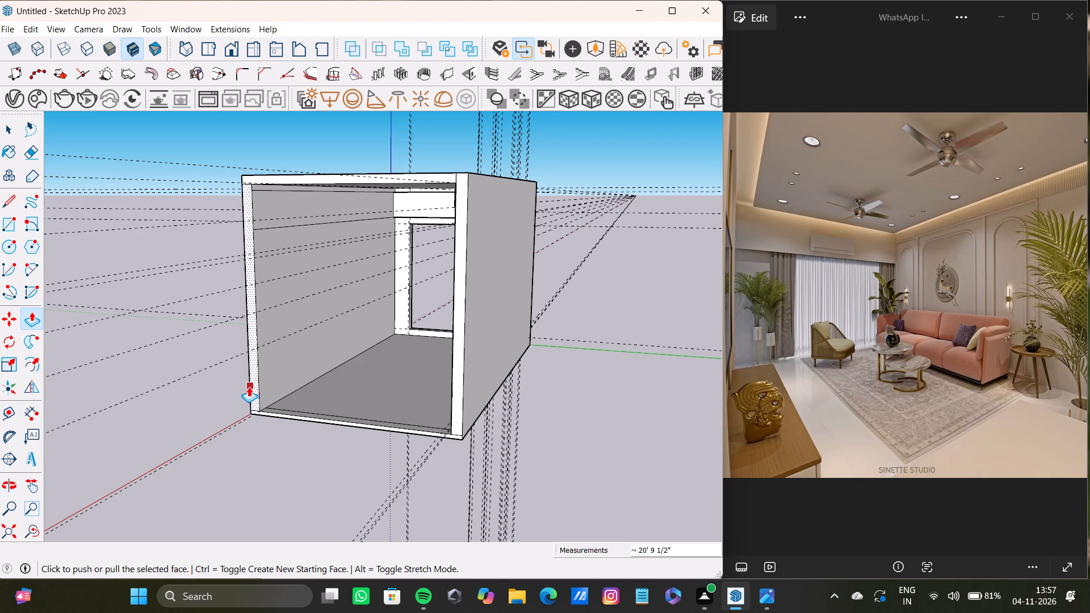
Delete the lengthwise line running below the ceiling on the front wall's inner face.
scroll(309, 331, "down", 4)
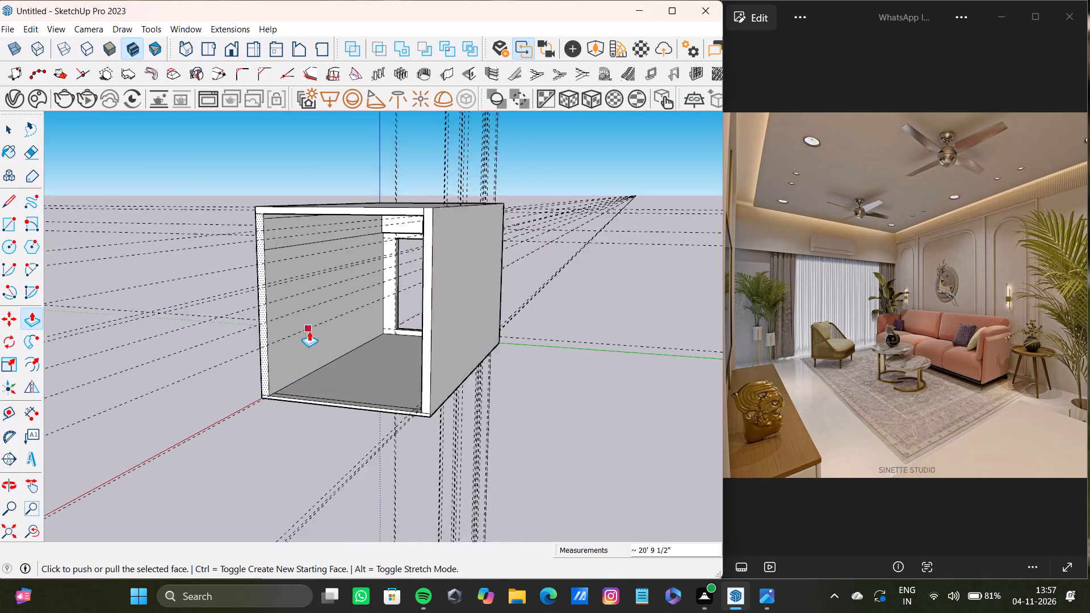
middle_click_drag(324, 327, 428, 296, "shift")
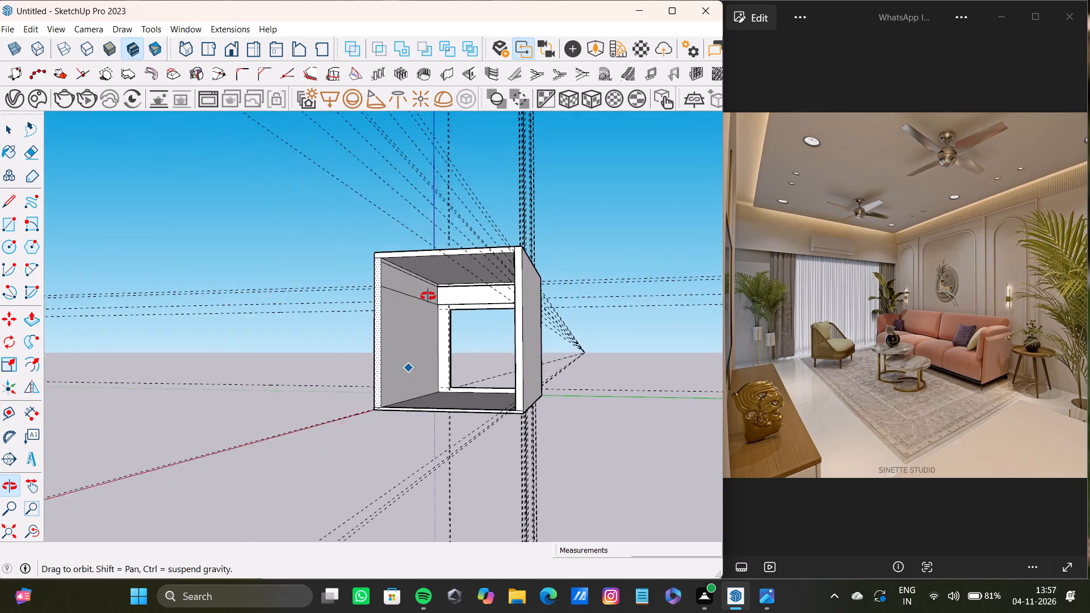
middle_click_drag(428, 296, 426, 292, "shift")
scroll(416, 308, "up", 12)
key("space")
left_click(424, 287)
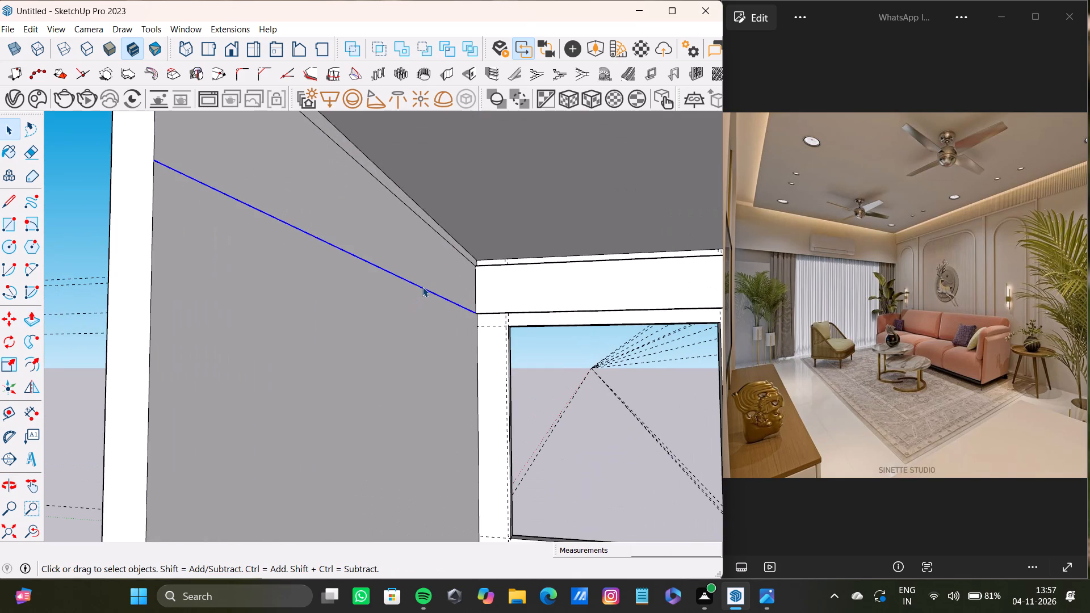
key("Delete")
Delete all construction guides from the model.
scroll(418, 287, "down", 6)
middle_click_drag(433, 285, 426, 292, "shift")
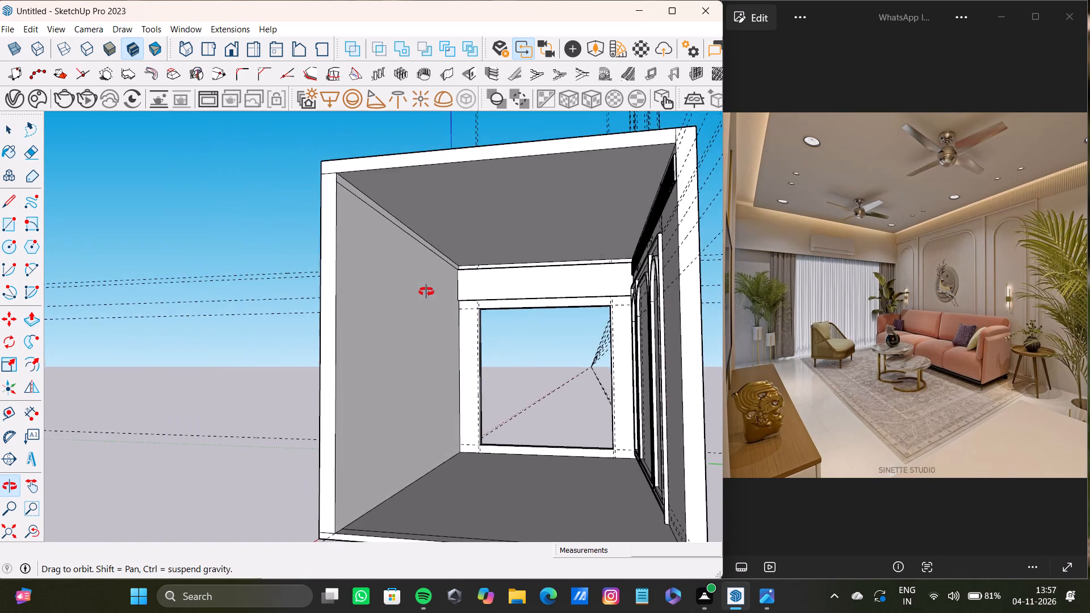
middle_click_drag(426, 292, 398, 252, "shift")
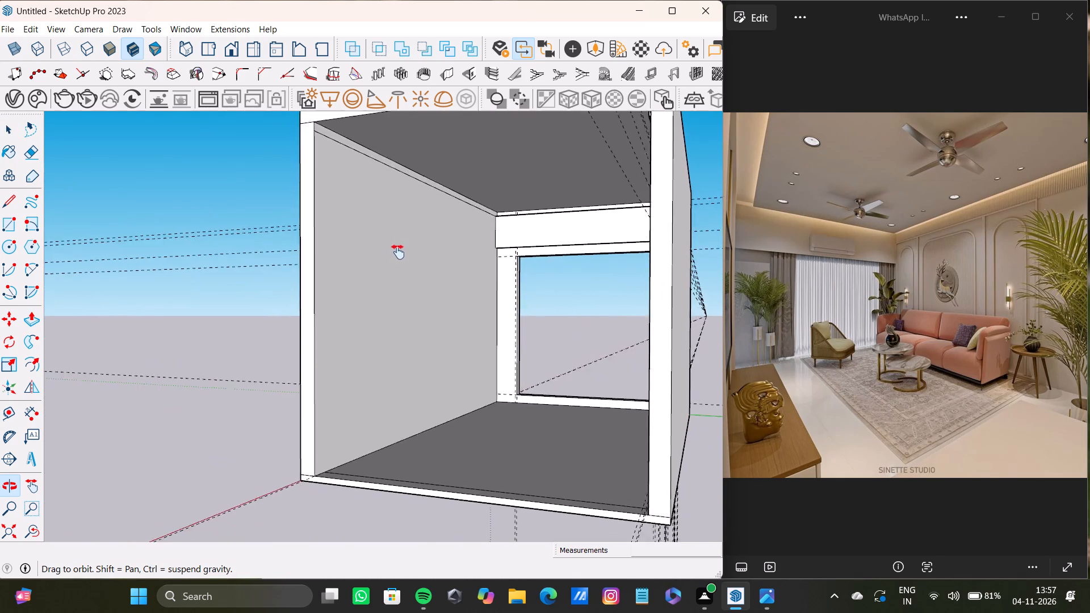
middle_click_drag(398, 252, 341, 236, "shift")
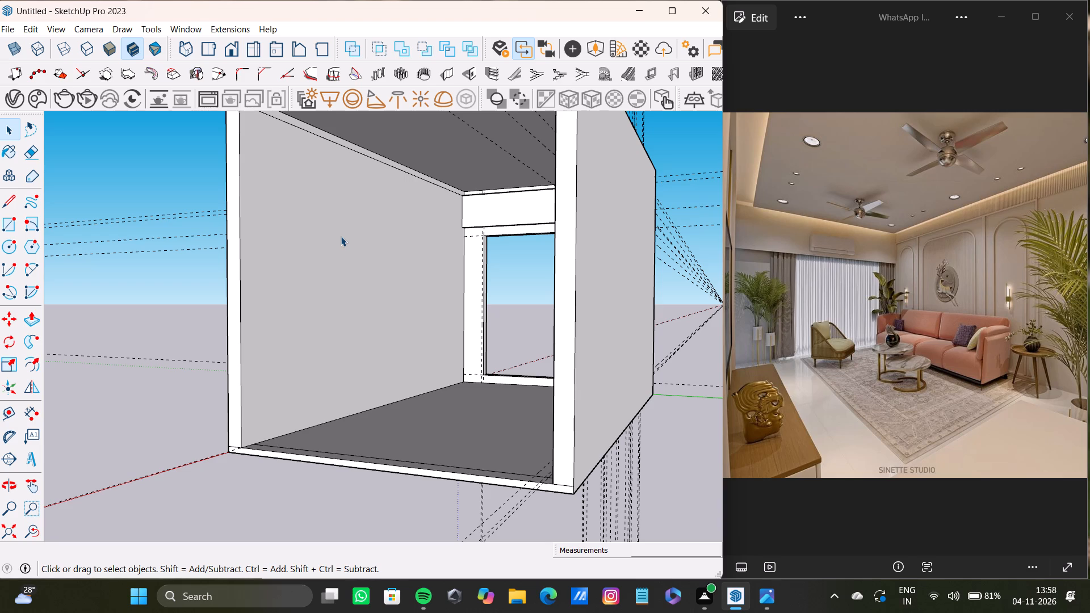
scroll(315, 232, "down", 8)
scroll(367, 217, "up", 4)
scroll(374, 216, "down", 4)
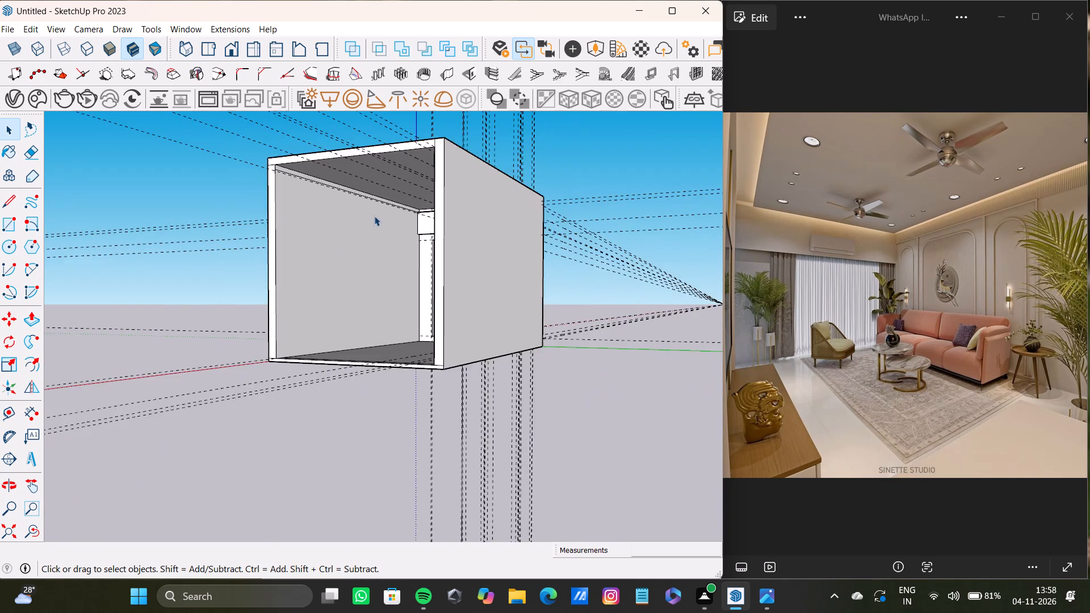
middle_click_drag(374, 216, 363, 280)
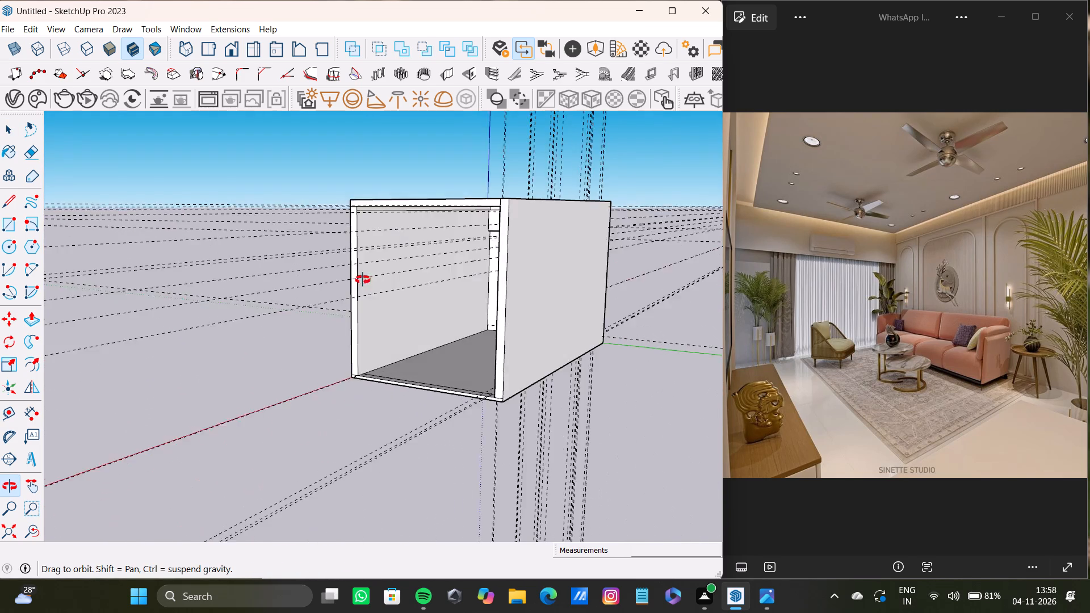
middle_click_drag(363, 280, 362, 280)
scroll(408, 278, "up", 6)
left_click(37, 31)
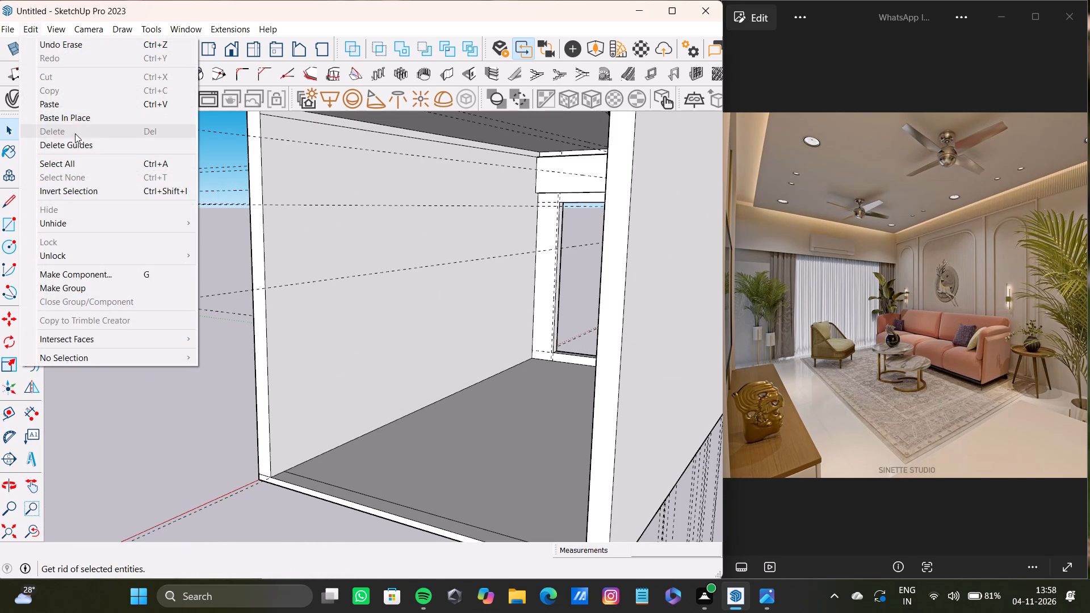
left_click(74, 149)
Place a vertical guide on the front wall's inner face, offset from the corner with the window wall.
scroll(364, 293, "up", 4)
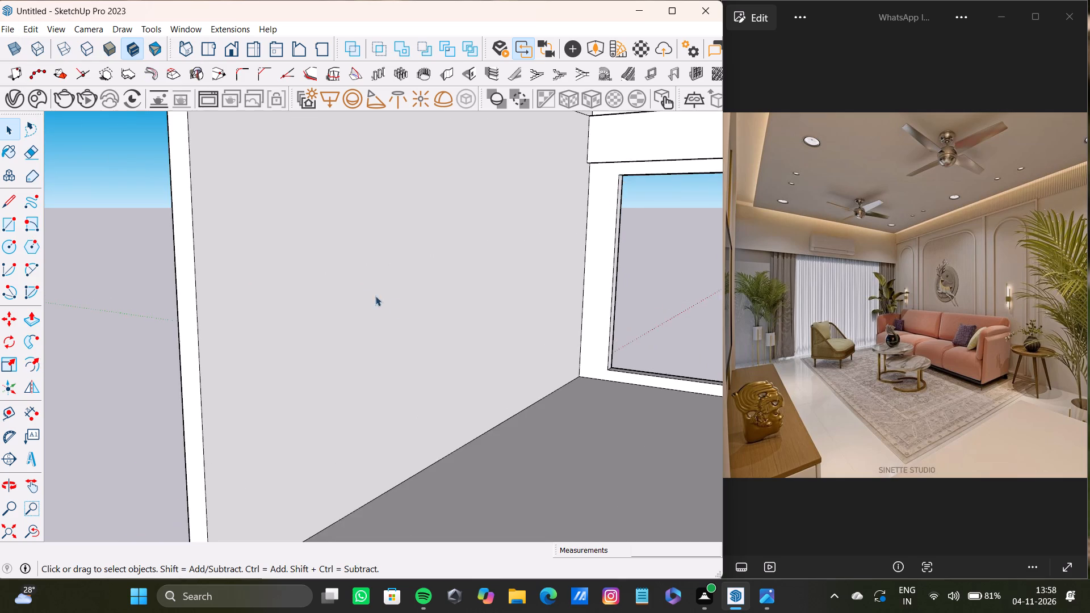
middle_click_drag(402, 302, 385, 350)
key("t")
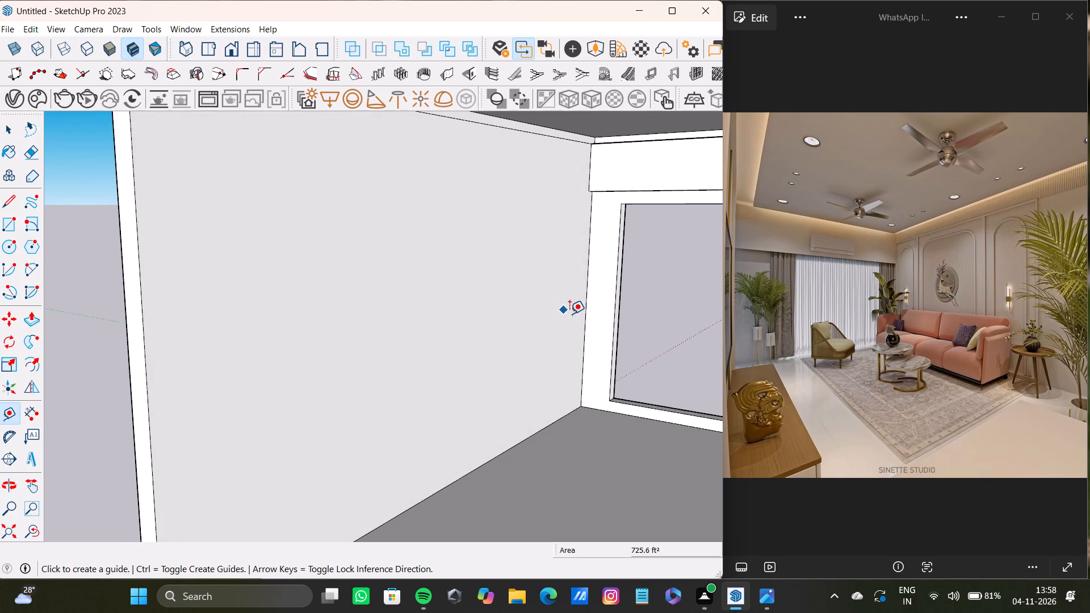
left_click(586, 316)
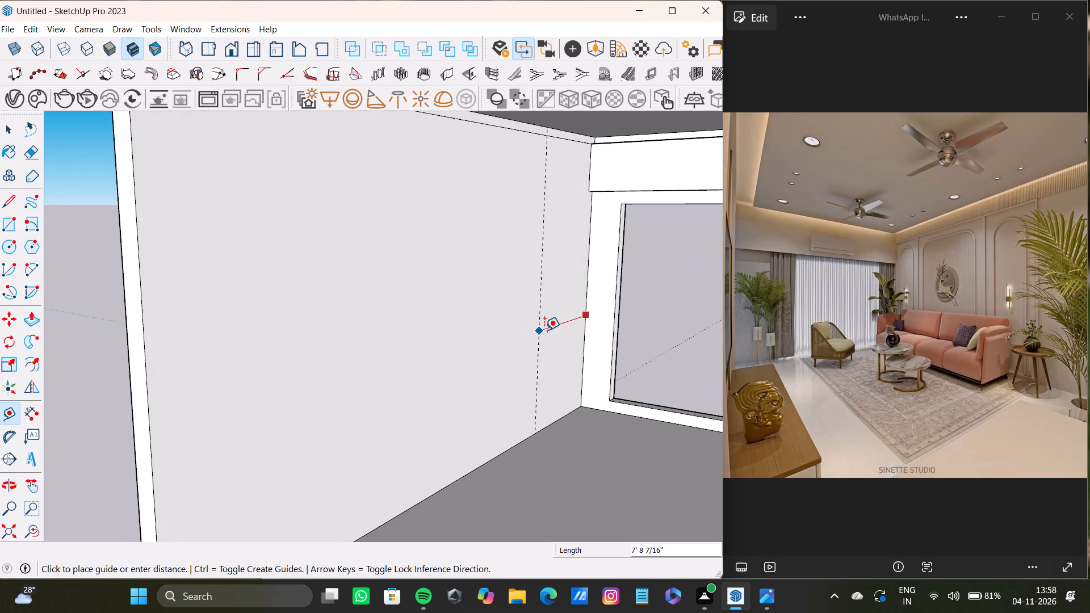
left_click(528, 334)
Place a second vertical guide on the front wall's inner face, a little over 18' from the first toward the open end.
left_click(527, 334)
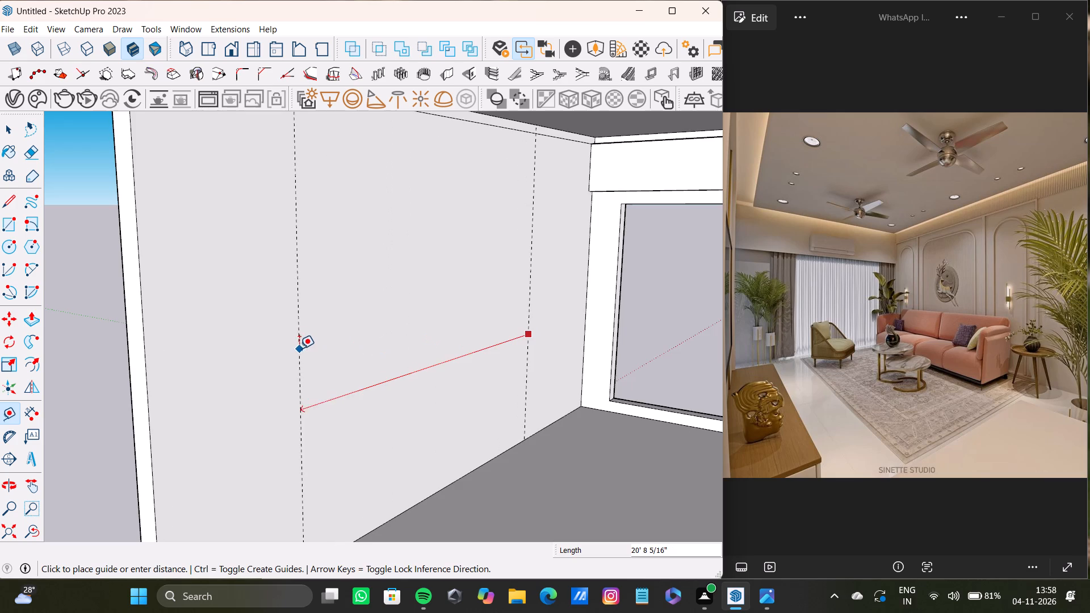
scroll(300, 348, "down", 4)
middle_click_drag(300, 348, 301, 351, "shift")
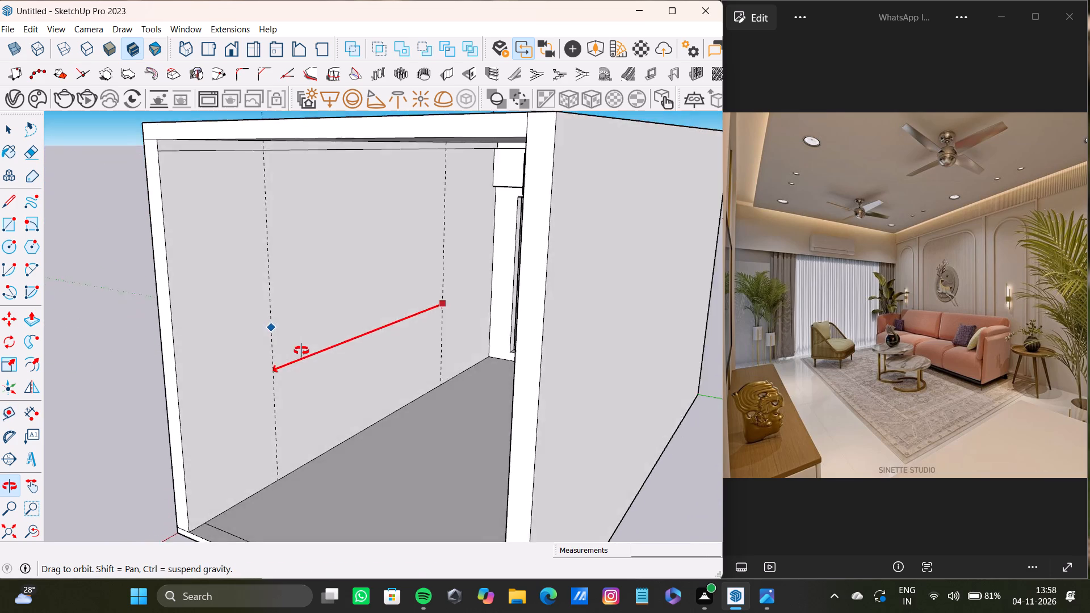
middle_click_drag(301, 351, 313, 367, "shift")
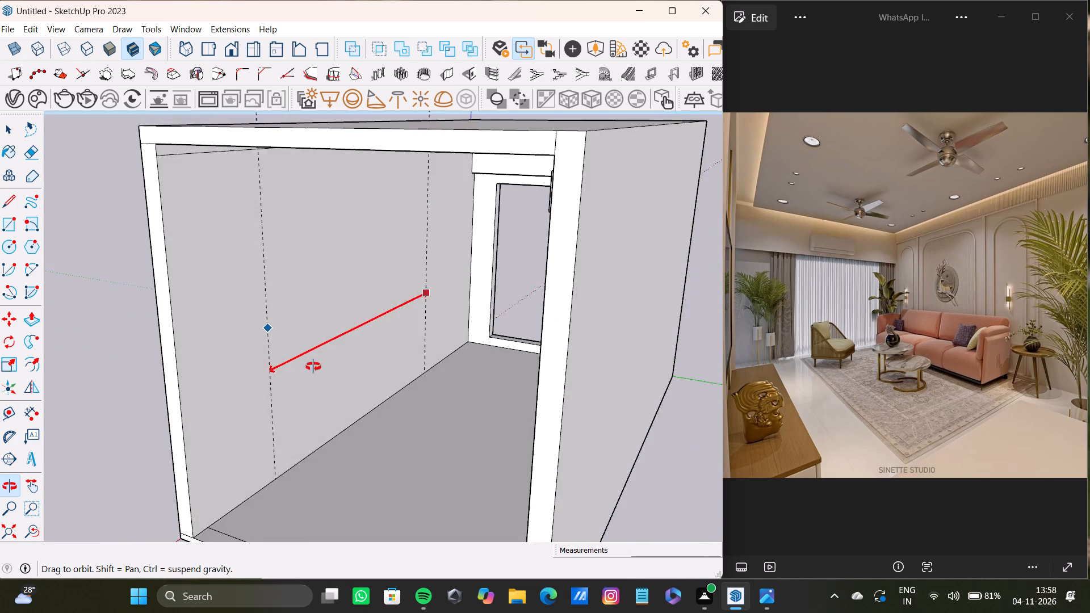
middle_click_drag(313, 367, 303, 330, "shift")
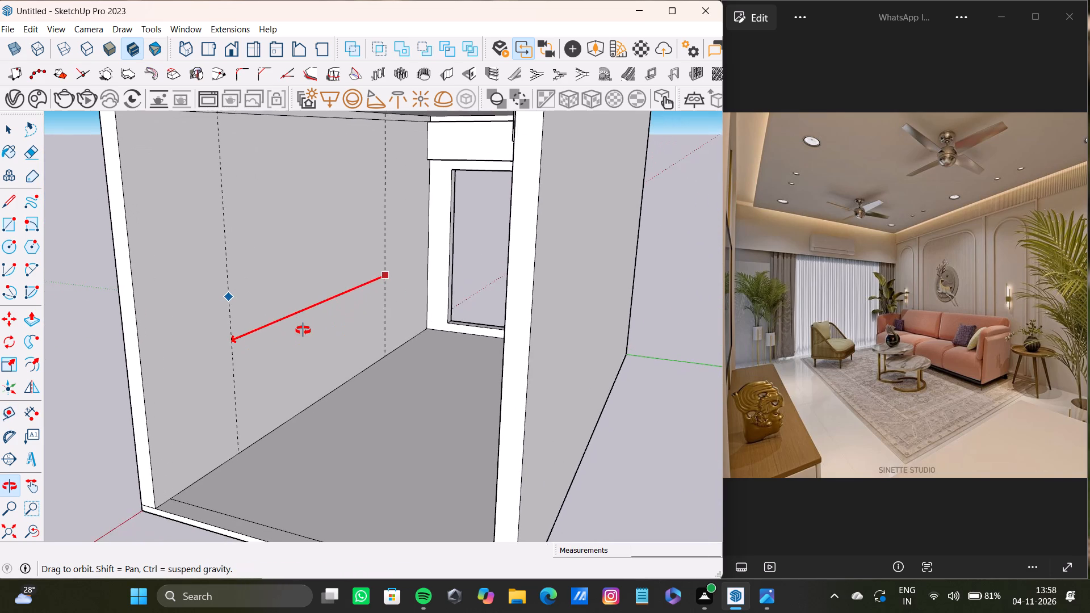
middle_click_drag(303, 330, 333, 346, "shift")
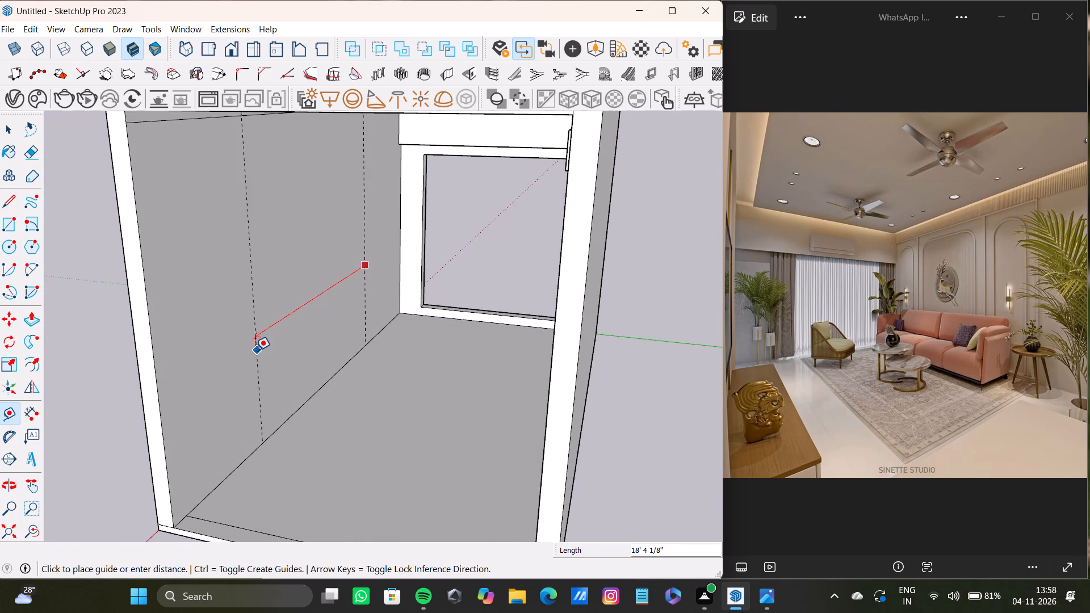
left_click(248, 348)
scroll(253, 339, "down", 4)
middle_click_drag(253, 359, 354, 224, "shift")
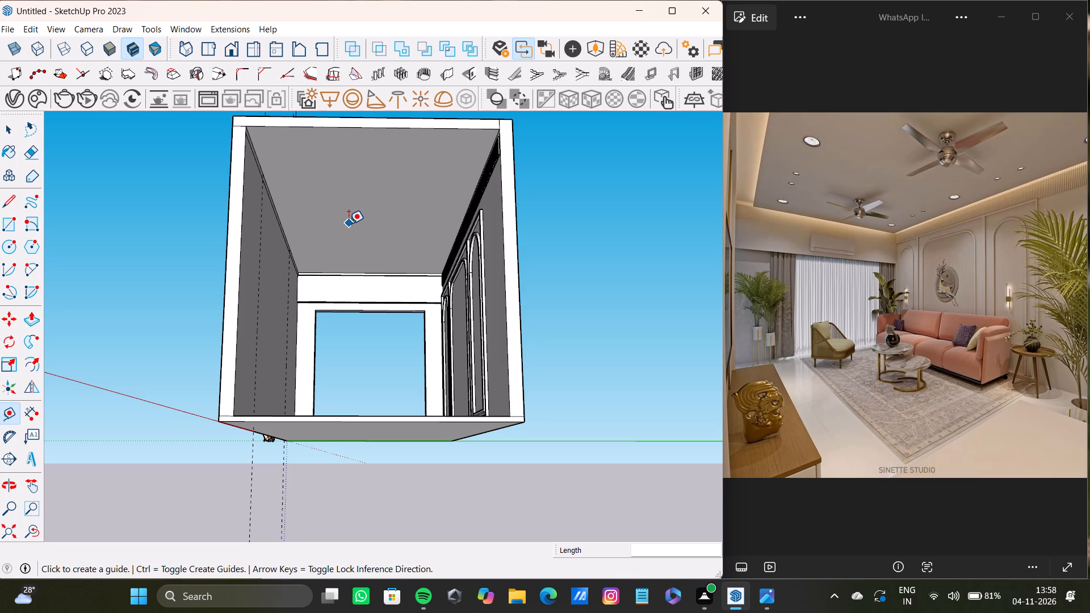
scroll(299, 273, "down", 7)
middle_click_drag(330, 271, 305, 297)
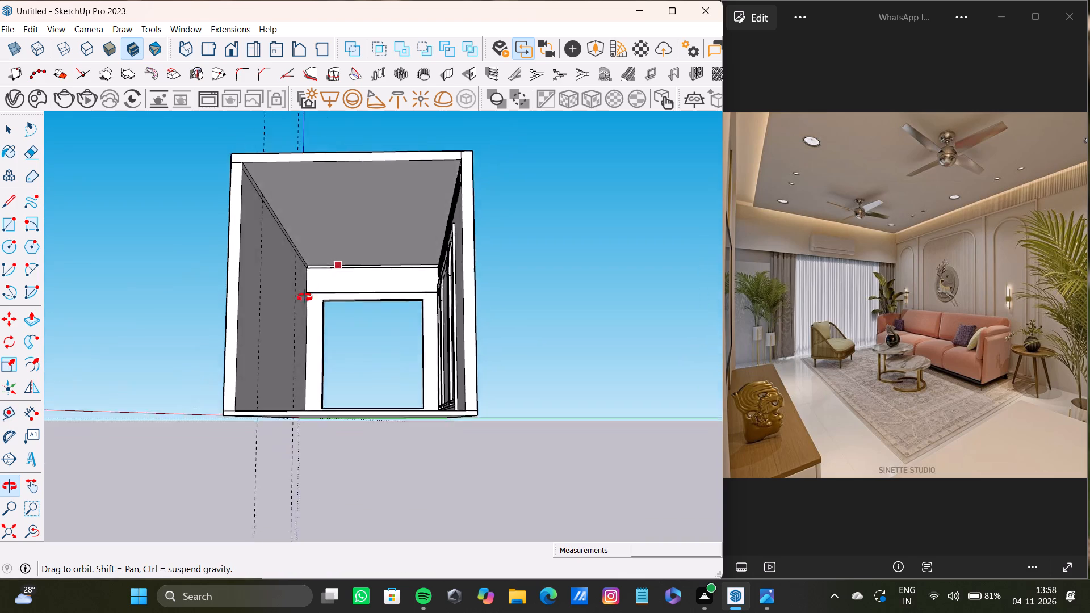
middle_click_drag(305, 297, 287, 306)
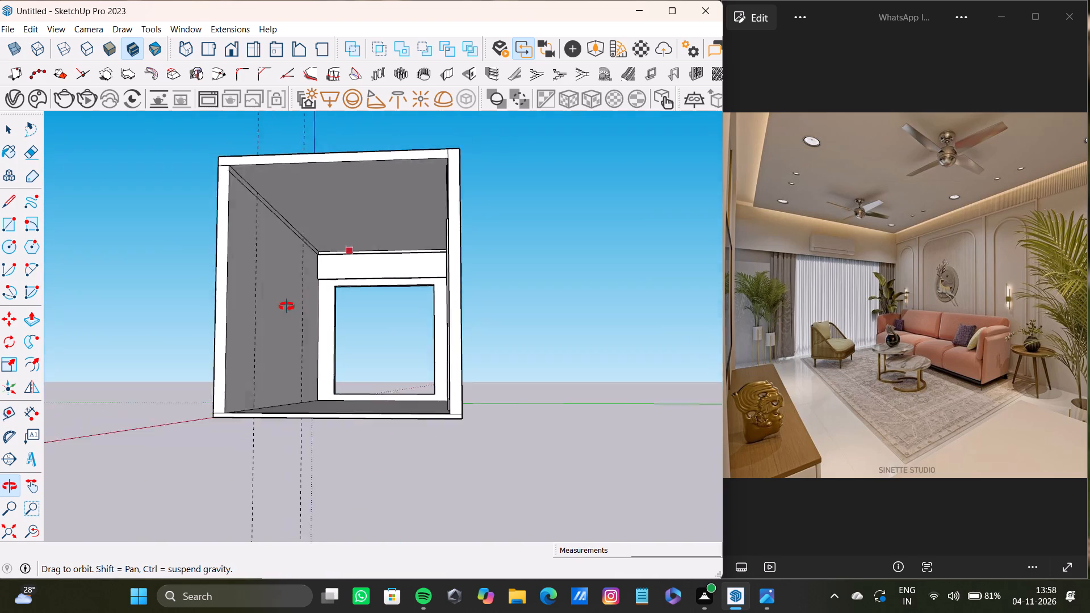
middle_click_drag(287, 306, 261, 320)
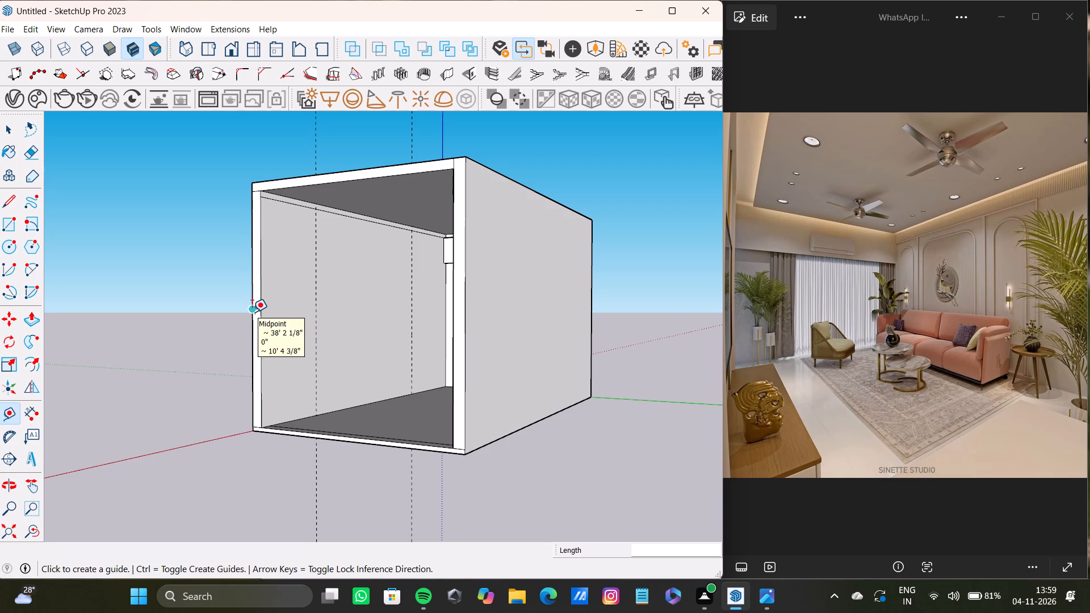
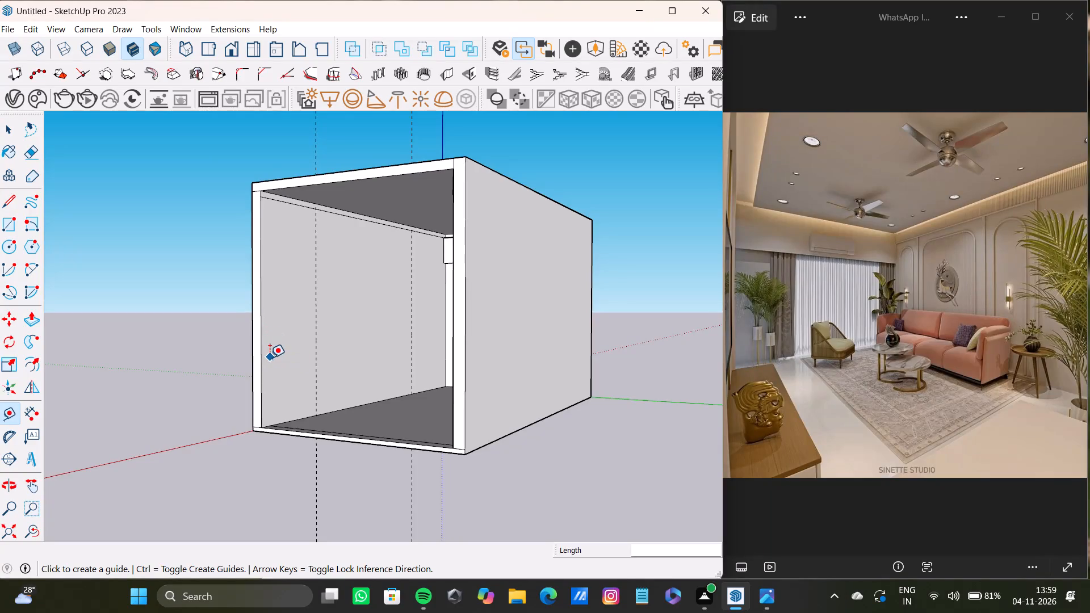
Place a horizontal guide on the front wall's inner face, about 3' 2" below the lengthwise line near the ceiling.
key("t")
scroll(287, 321, "up", 10)
left_click(402, 150)
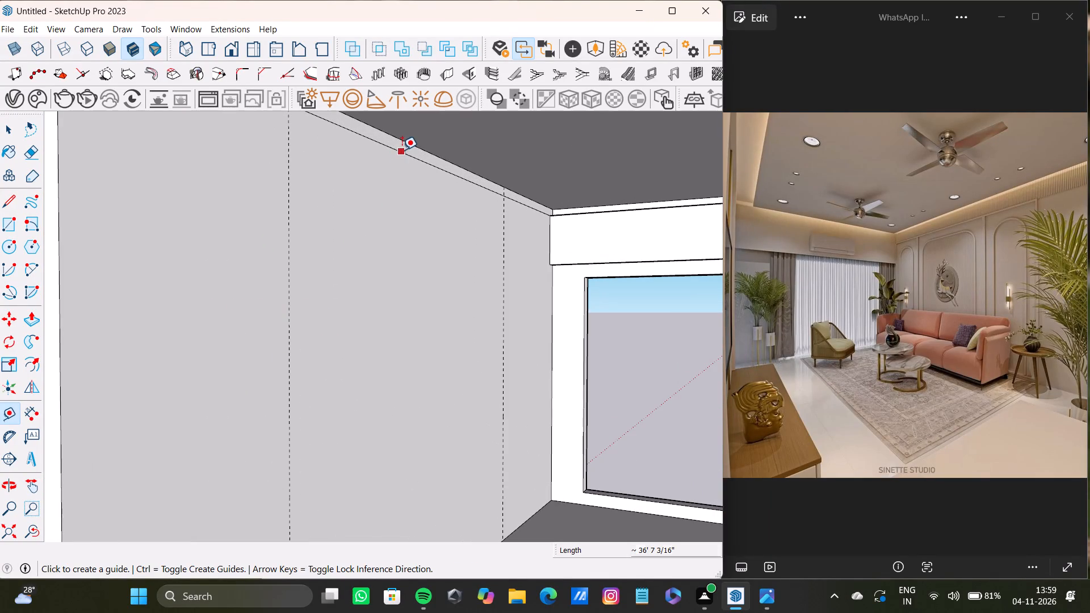
left_click(374, 223)
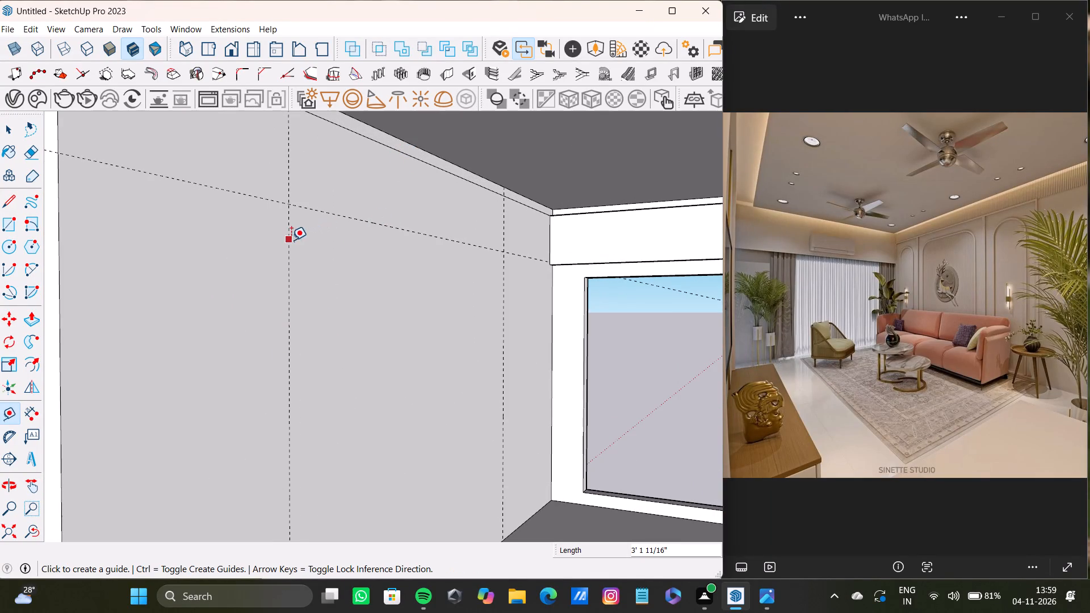
Place a vertical guide about 3' from the open-end vertical guide, farther toward the open end of the front wall.
left_click(291, 240)
scroll(216, 246, "down", 9)
middle_click_drag(217, 255, 220, 285, "shift")
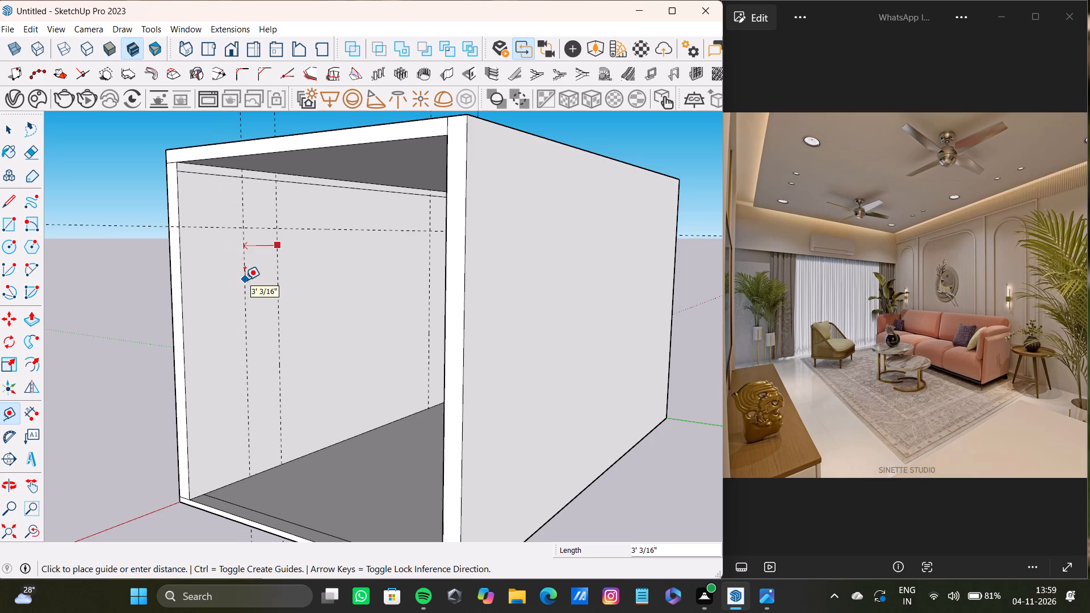
left_click(245, 280)
Place another vertical guide on the front wall's inner face, between the window-side vertical guide and the window wall corner.
scroll(264, 233, "up", 5)
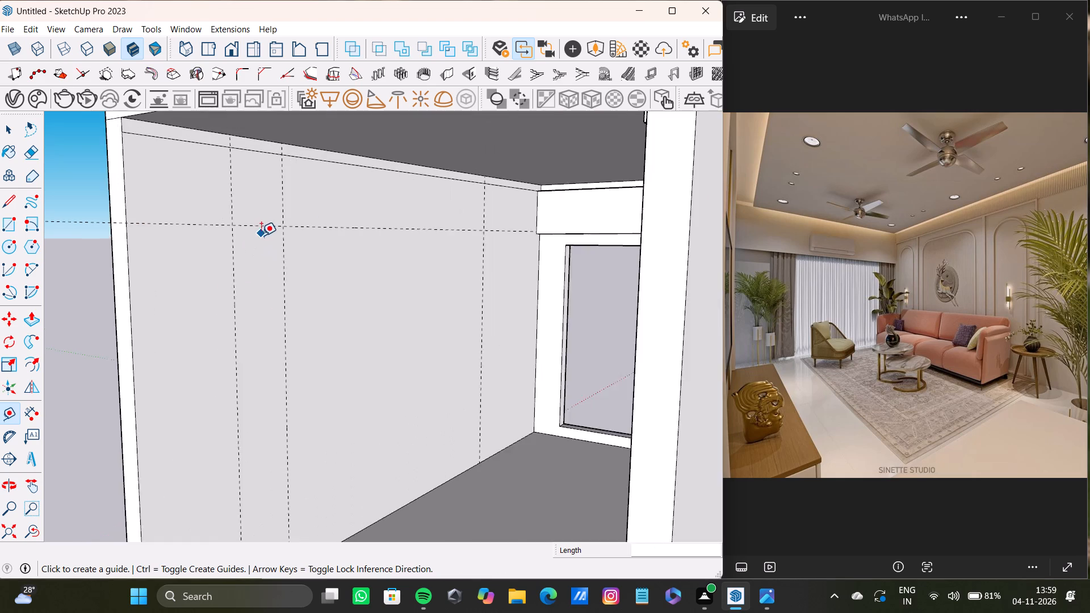
scroll(261, 236, "up", 3)
scroll(257, 240, "down", 3)
middle_click_drag(256, 247, 262, 216)
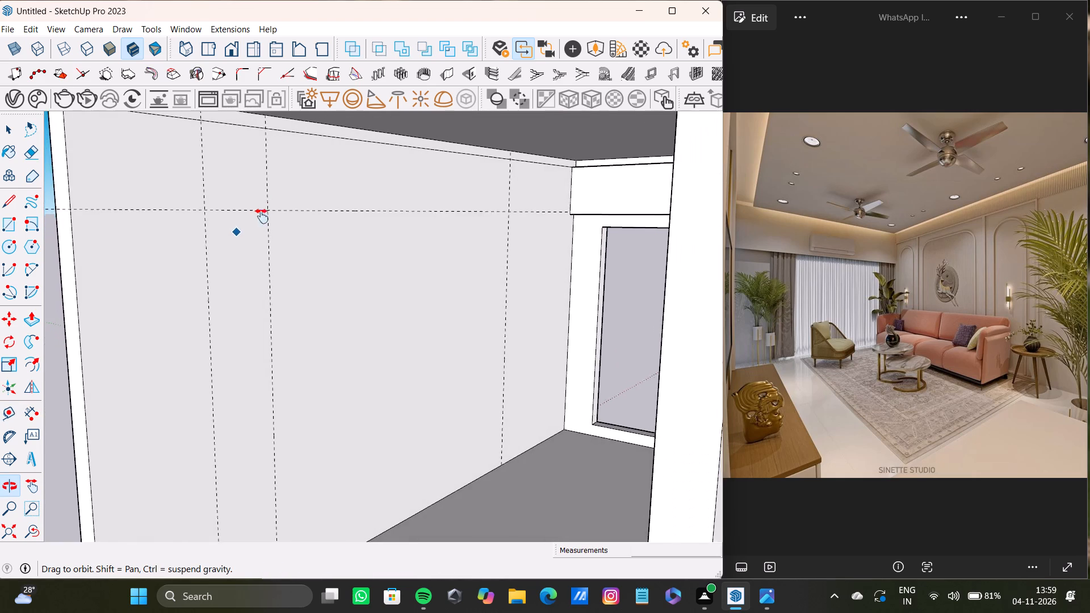
middle_click_drag(262, 216, 268, 179)
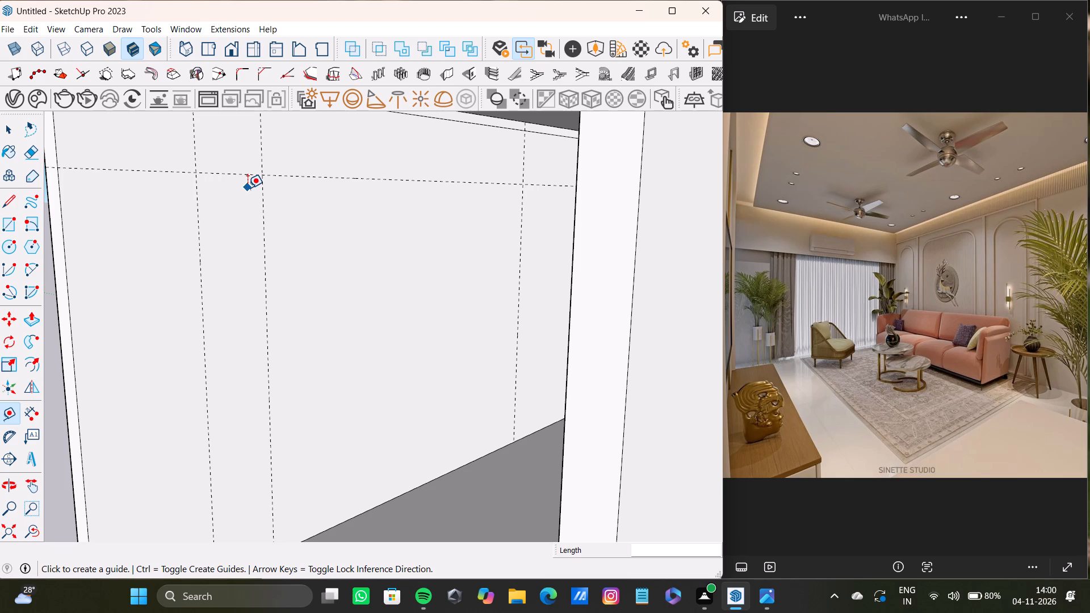
scroll(247, 232, "down", 5)
scroll(264, 282, "down", 9)
middle_click_drag(300, 345, 381, 339)
scroll(355, 328, "up", 7)
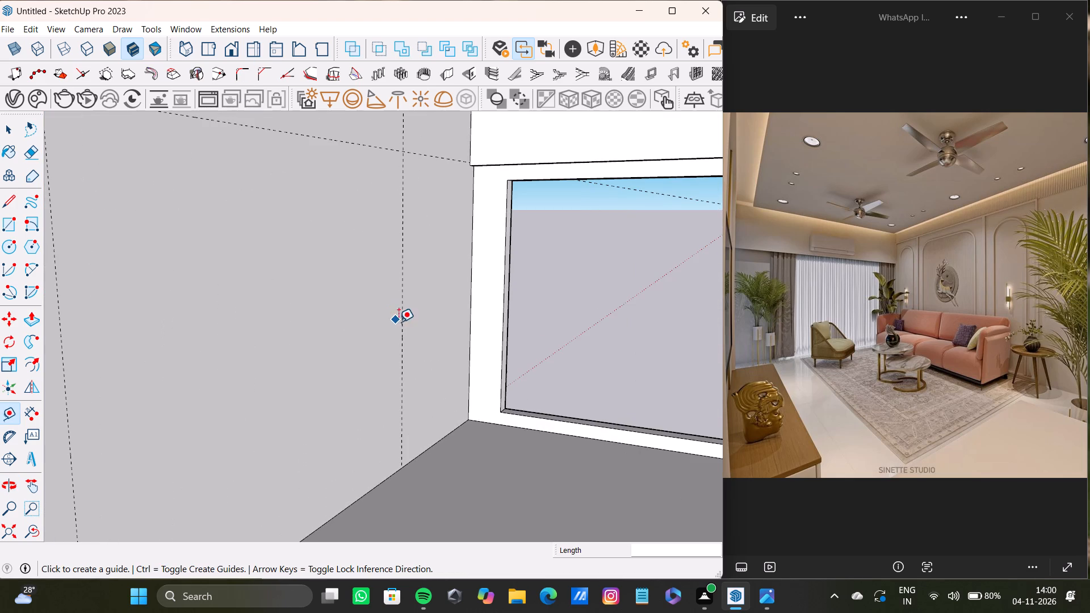
left_click(405, 327)
scroll(440, 315, "down", 2)
middle_click_drag(452, 303, 433, 317)
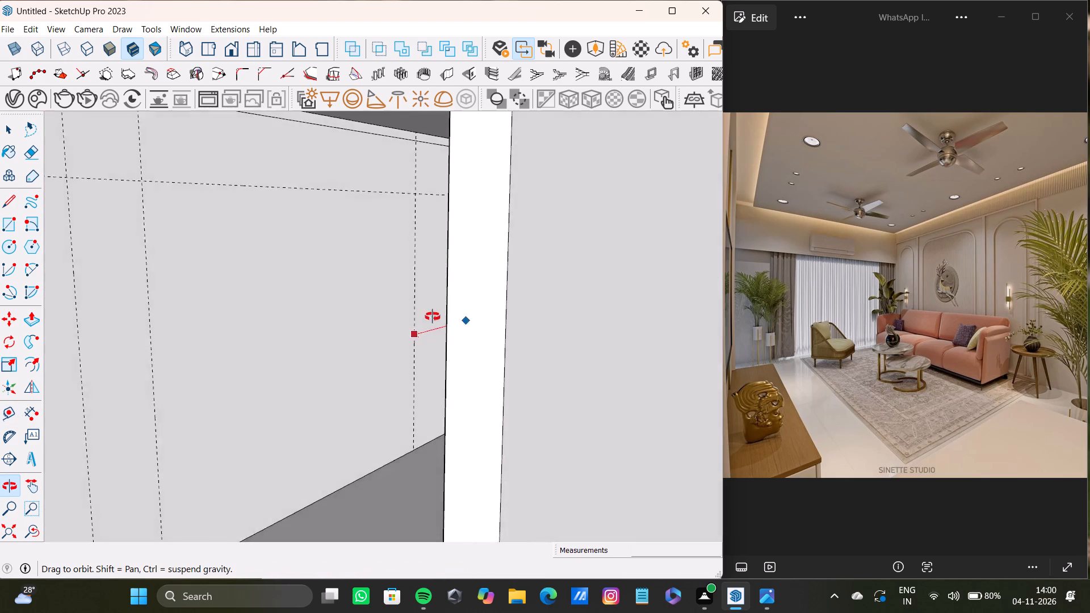
middle_click_drag(433, 317, 435, 320)
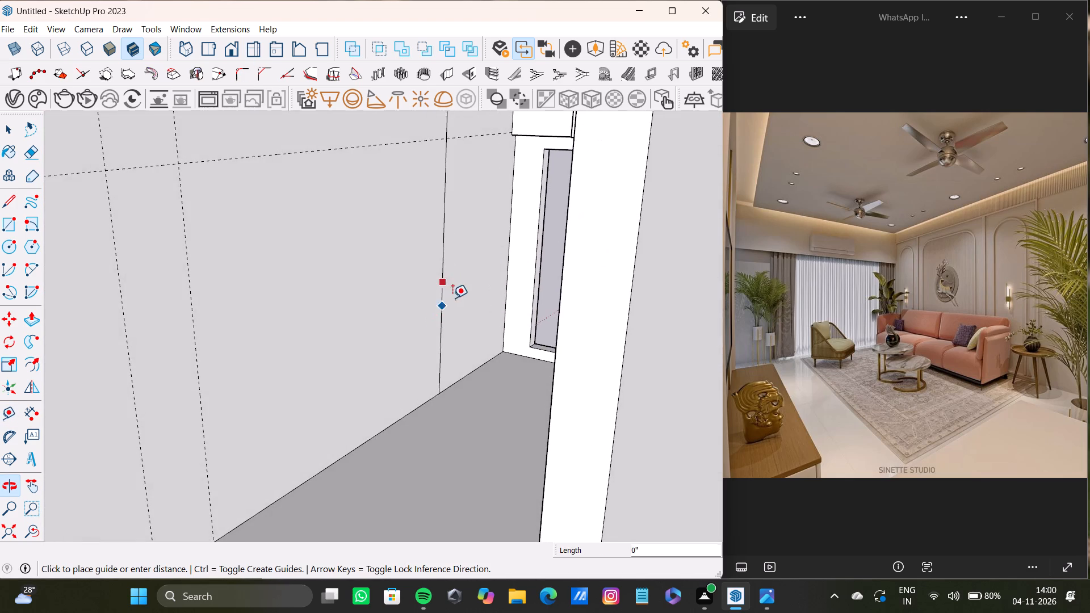
scroll(459, 270, "up", 1)
left_click(466, 255)
Place a second horizontal guide about 1' 3" above the existing horizontal guide on the front wall's inner face.
scroll(386, 271, "down", 4)
middle_click_drag(374, 276, 393, 277, "shift")
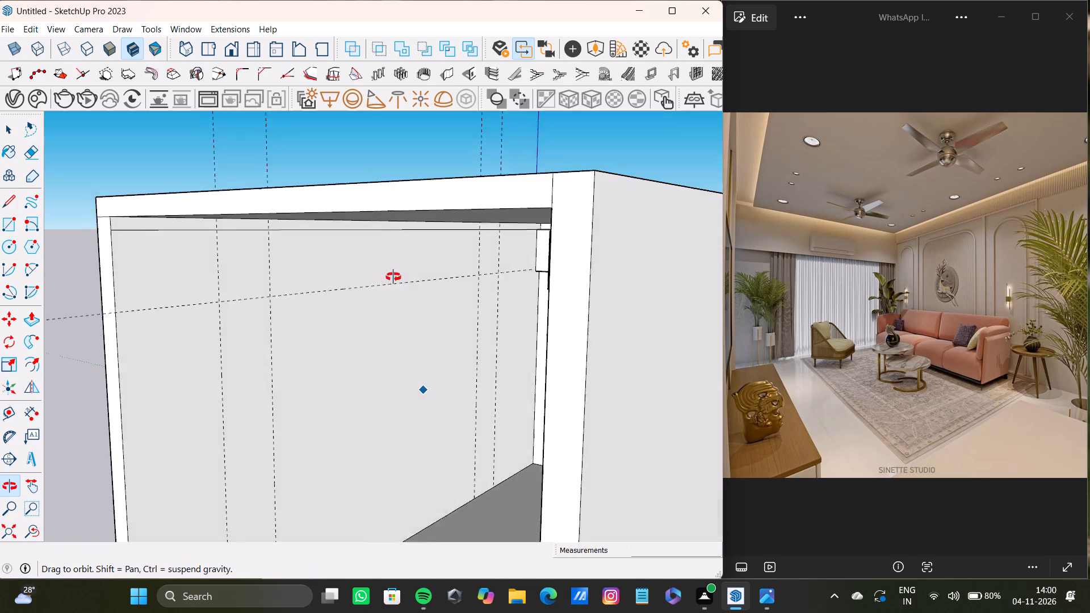
middle_click_drag(393, 277, 393, 271, "shift")
scroll(353, 305, "up", 3)
left_click_drag(351, 299, 351, 292)
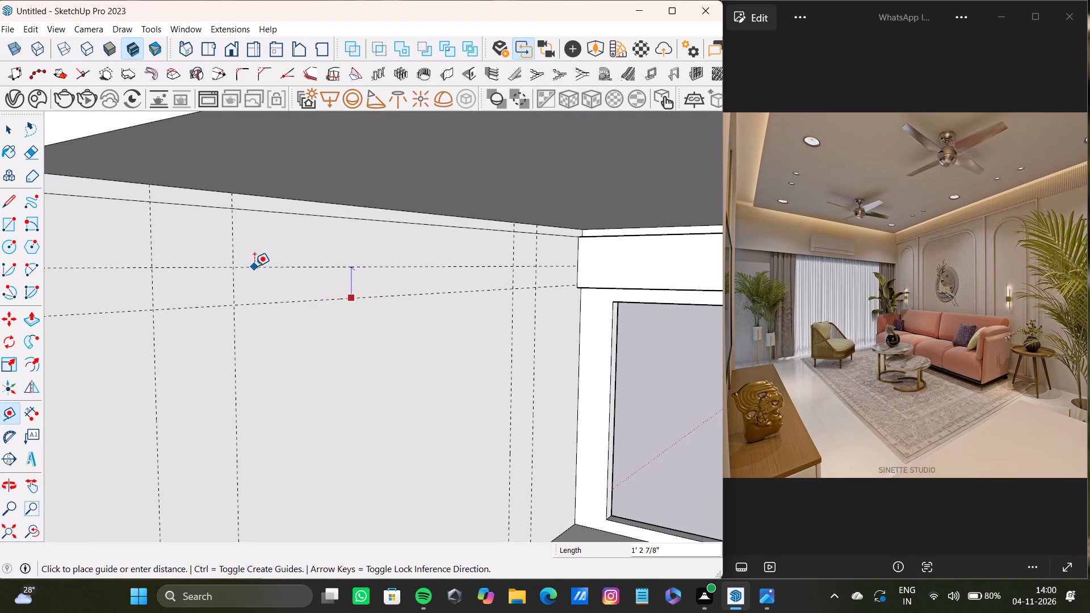
left_click(254, 266)
Draw a vertical line down to the floor from where the lower horizontal guide crosses the inner guide nearer the open end.
scroll(303, 322, "down", 3)
middle_click_drag(312, 333, 312, 318, "shift")
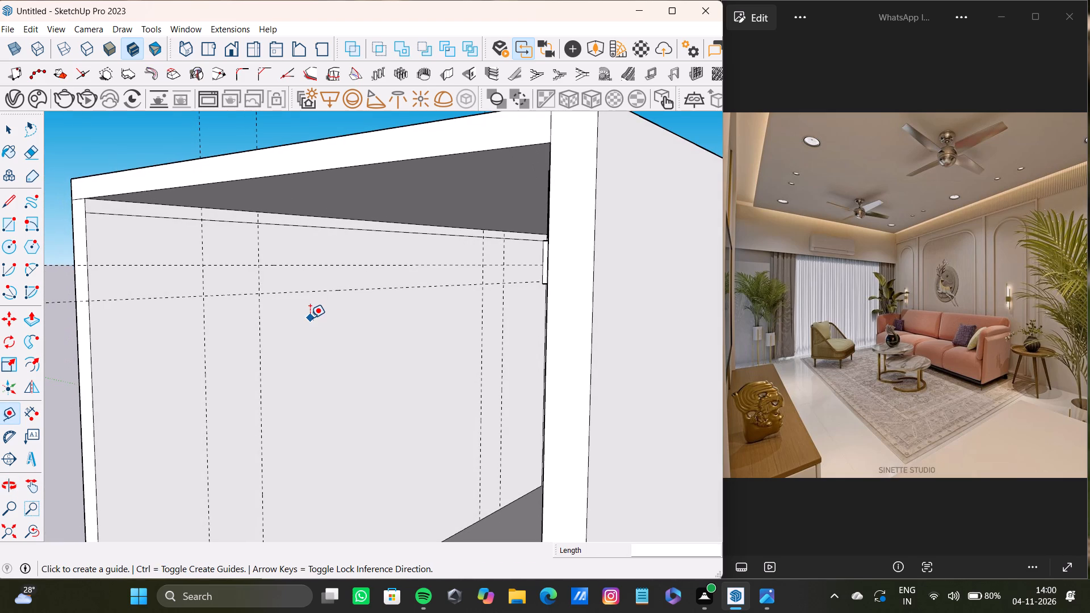
key("t")
left_click(258, 292)
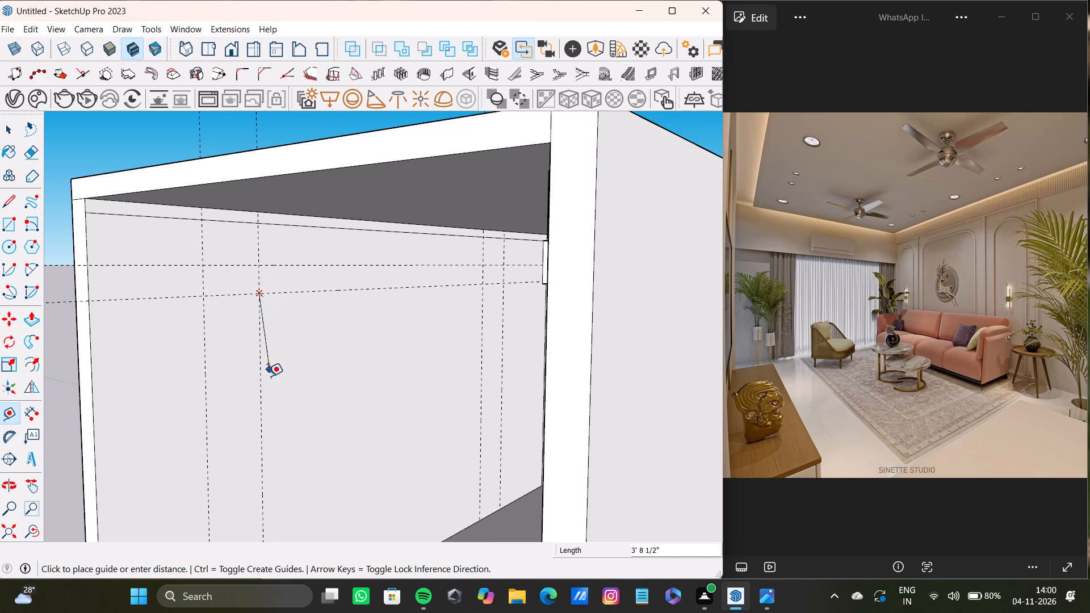
scroll(270, 375, "down", 3)
middle_click_drag(269, 382, 279, 352, "shift")
key("l")
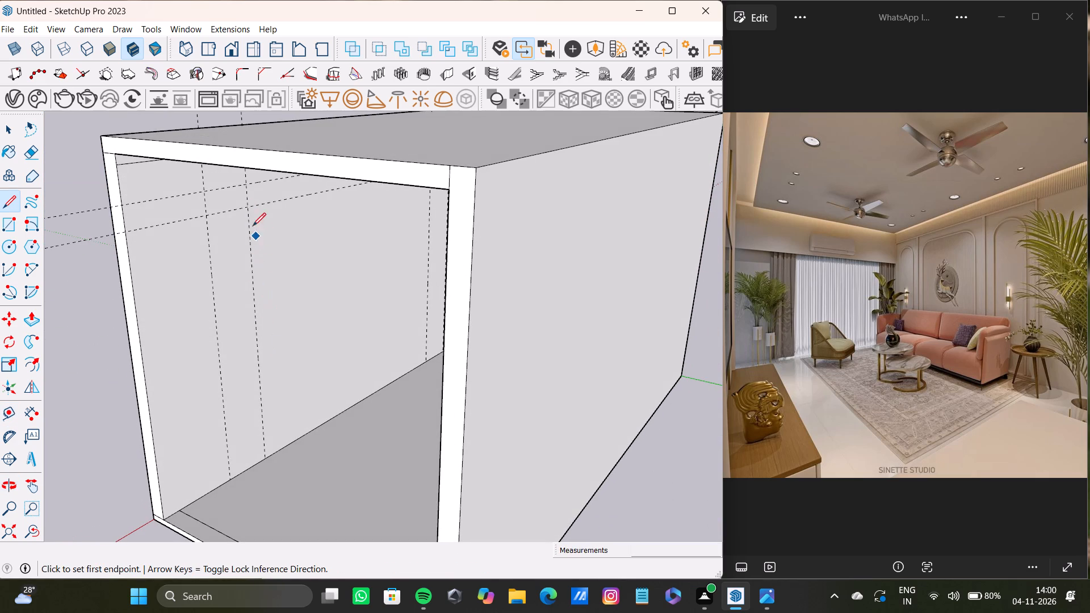
left_click(249, 208)
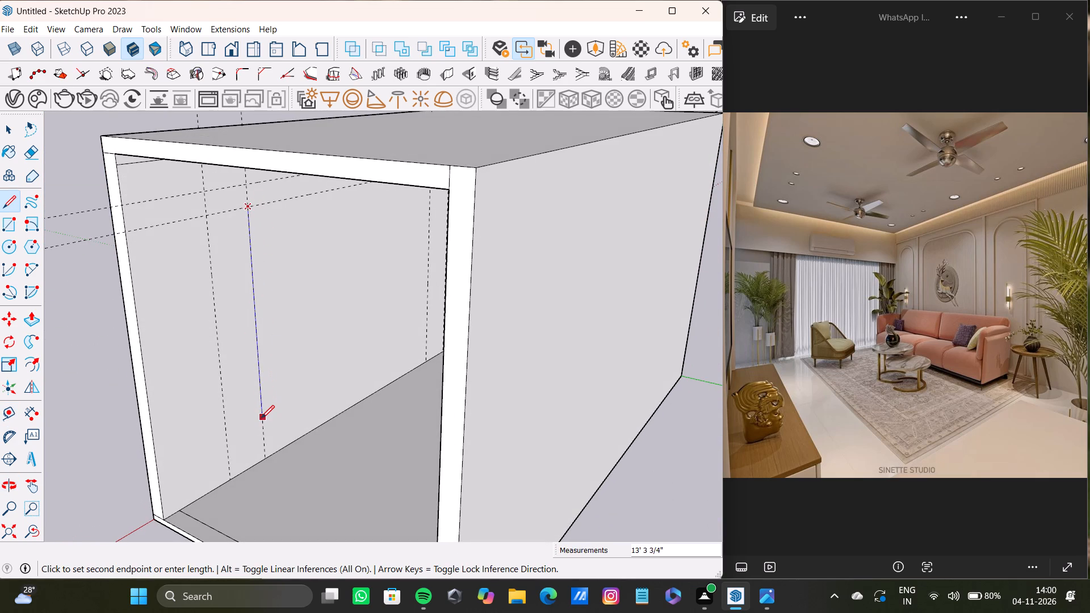
left_click(267, 458)
Draw a matching vertical line about 16' 5" long down to the floor along the inner guide nearer the window wall.
scroll(277, 342, "down", 3)
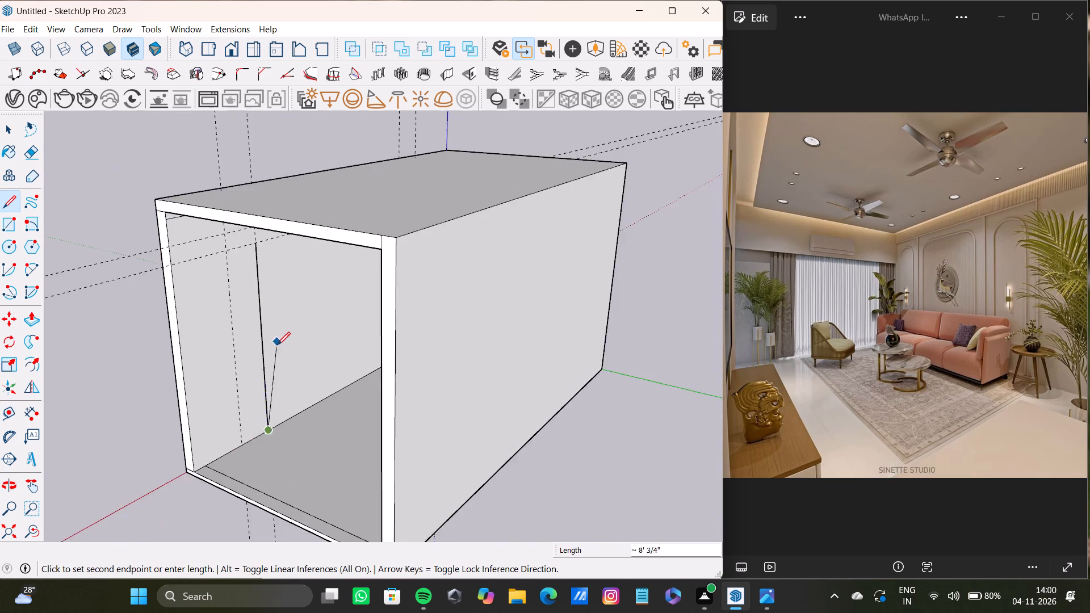
middle_click_drag(277, 345, 363, 287, "shift")
scroll(364, 276, "up", 3)
key("space")
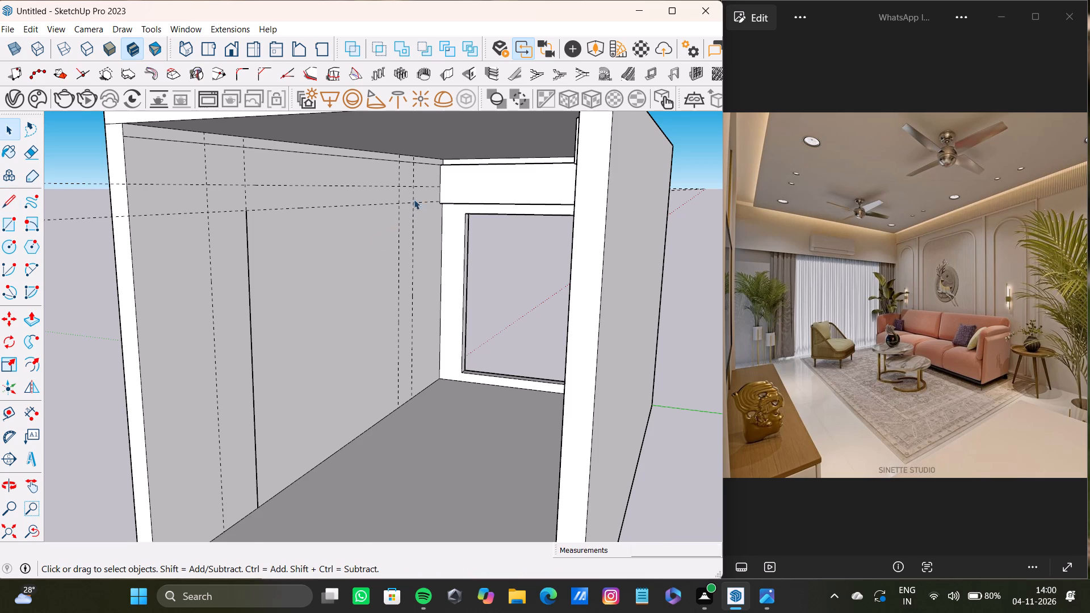
scroll(415, 198, "up", 4)
key("l")
scroll(406, 222, "up", 5)
left_click(381, 195)
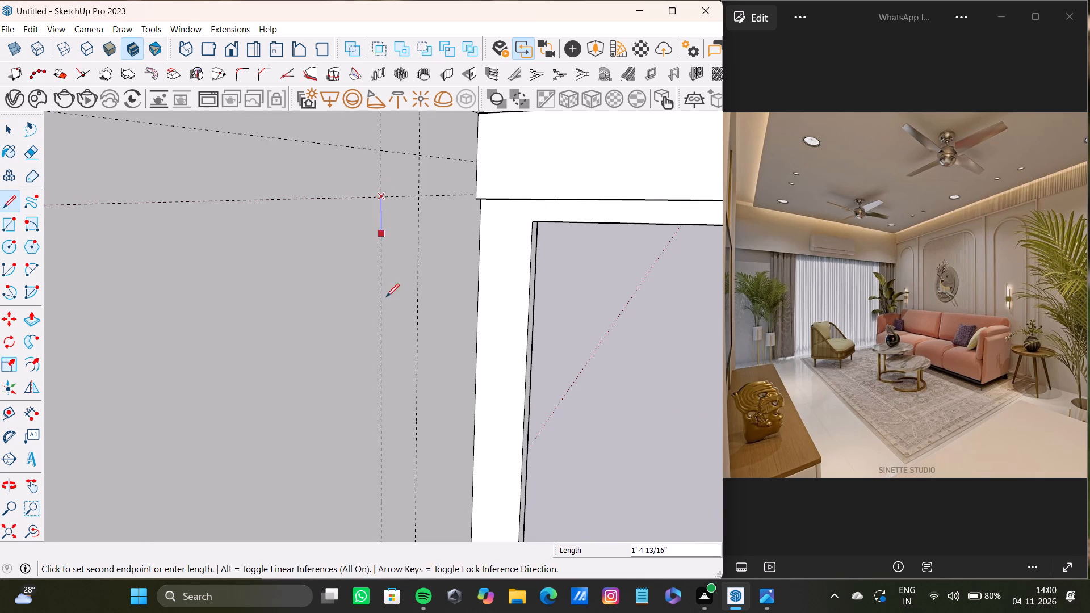
scroll(386, 308, "down", 4)
middle_click_drag(384, 317, 384, 196, "shift")
middle_click_drag(385, 318, 378, 238)
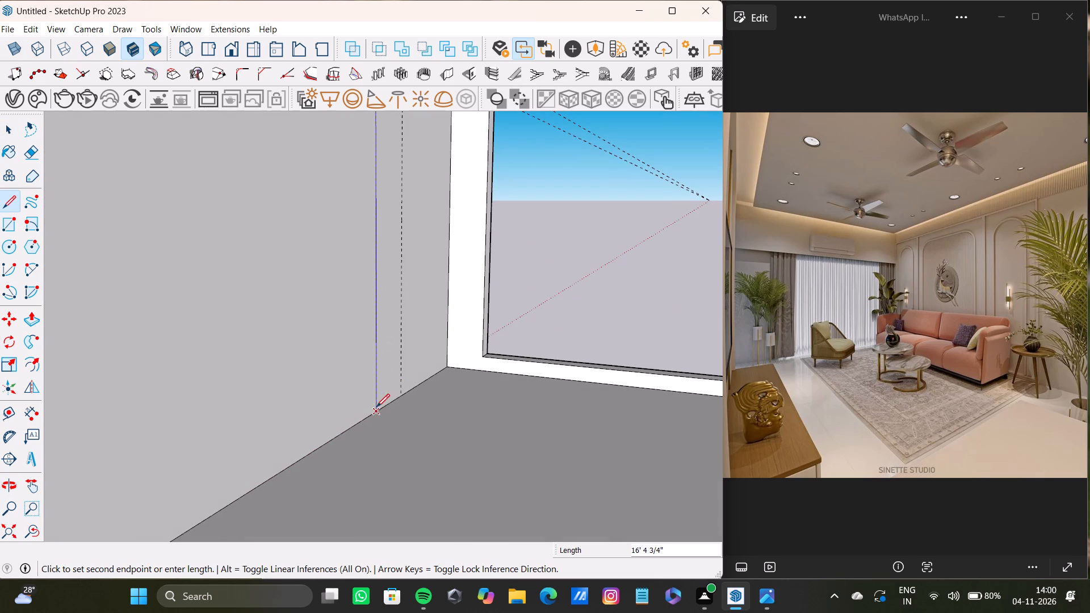
left_click(374, 409)
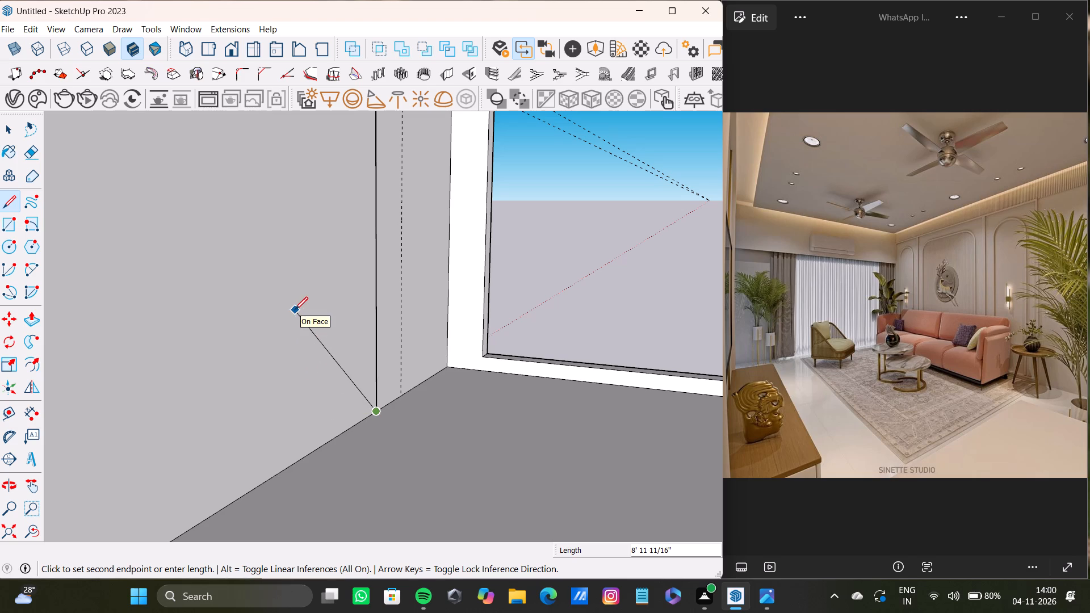
key("space")
Draw a horizontal line along the lower horizontal guide joining the tops of the two vertical lines.
scroll(275, 279, "down", 4)
middle_click_drag(288, 277, 335, 300, "shift")
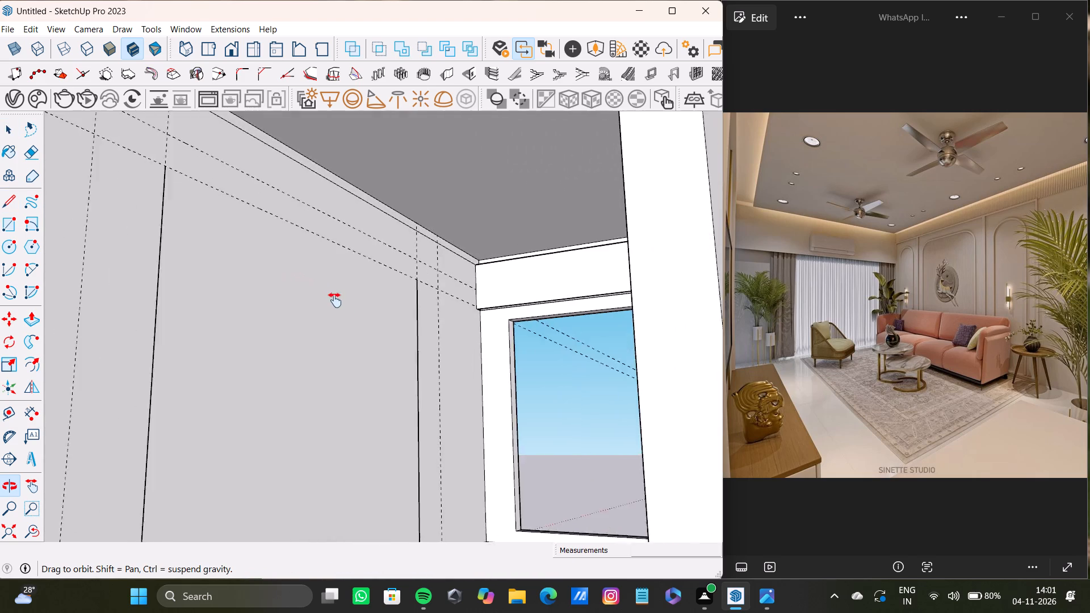
middle_click_drag(335, 300, 317, 317, "shift")
key("l")
scroll(150, 207, "up", 2)
left_click_drag(167, 209, 186, 212)
left_click(466, 296)
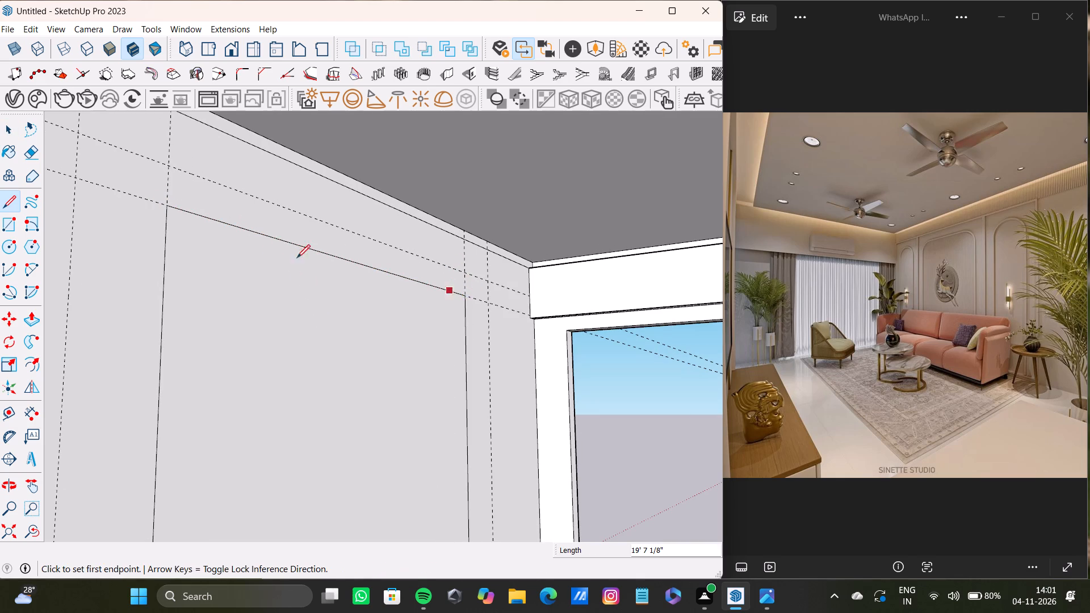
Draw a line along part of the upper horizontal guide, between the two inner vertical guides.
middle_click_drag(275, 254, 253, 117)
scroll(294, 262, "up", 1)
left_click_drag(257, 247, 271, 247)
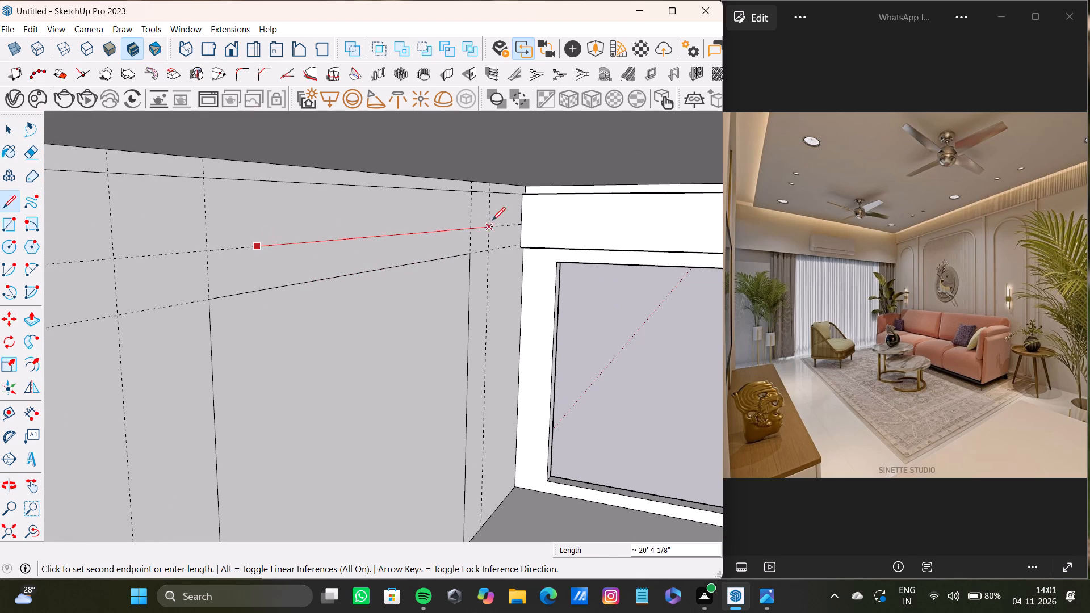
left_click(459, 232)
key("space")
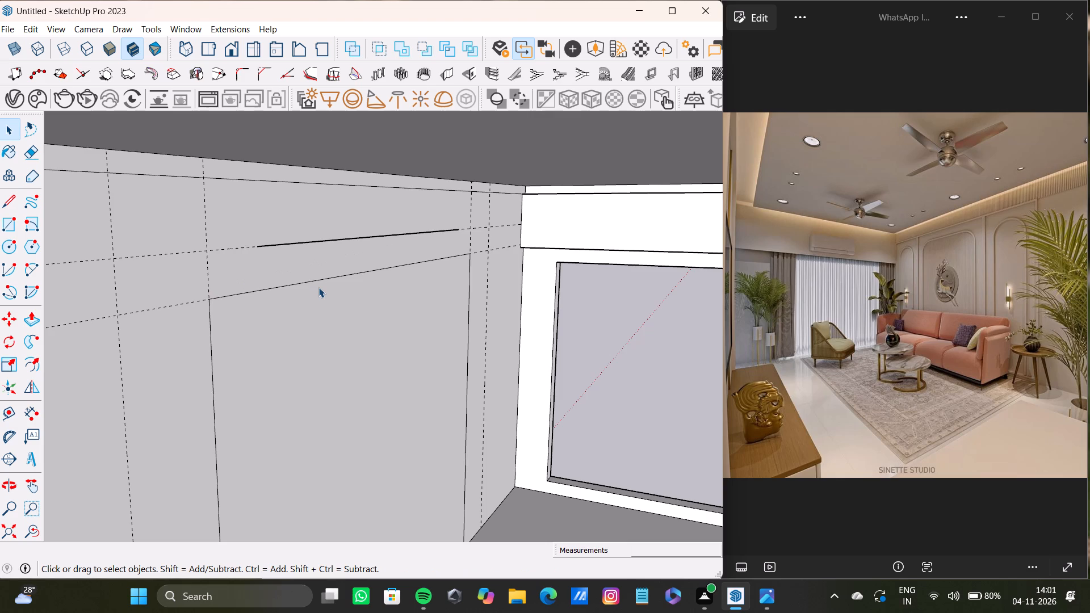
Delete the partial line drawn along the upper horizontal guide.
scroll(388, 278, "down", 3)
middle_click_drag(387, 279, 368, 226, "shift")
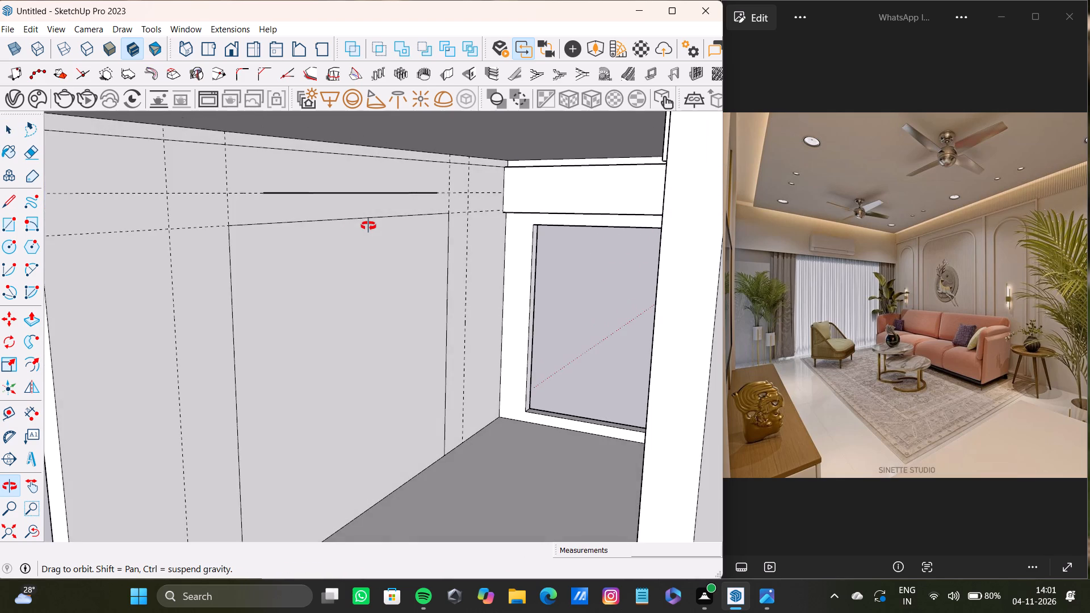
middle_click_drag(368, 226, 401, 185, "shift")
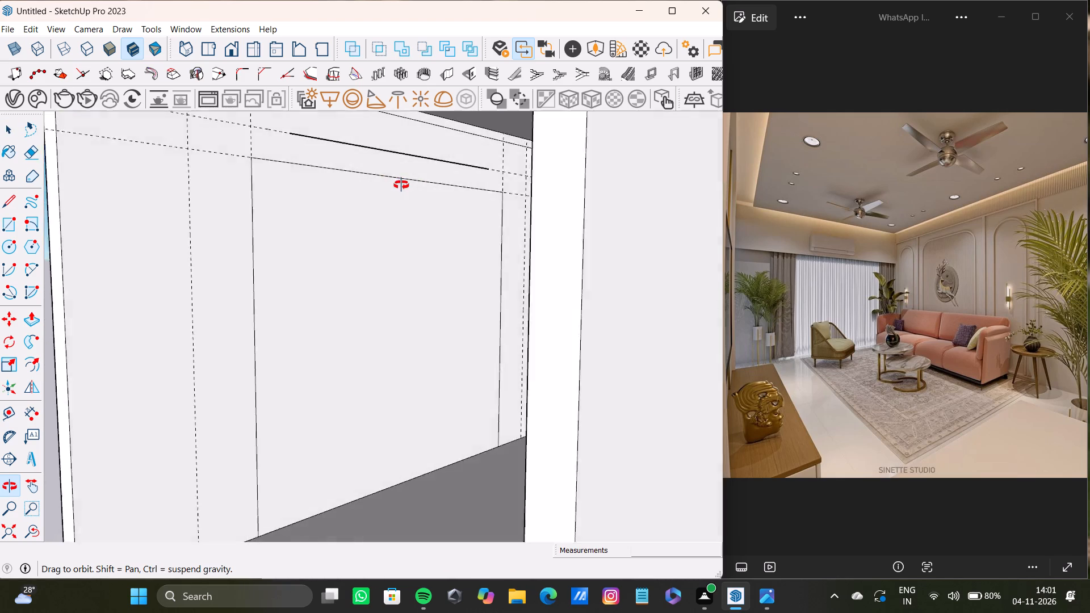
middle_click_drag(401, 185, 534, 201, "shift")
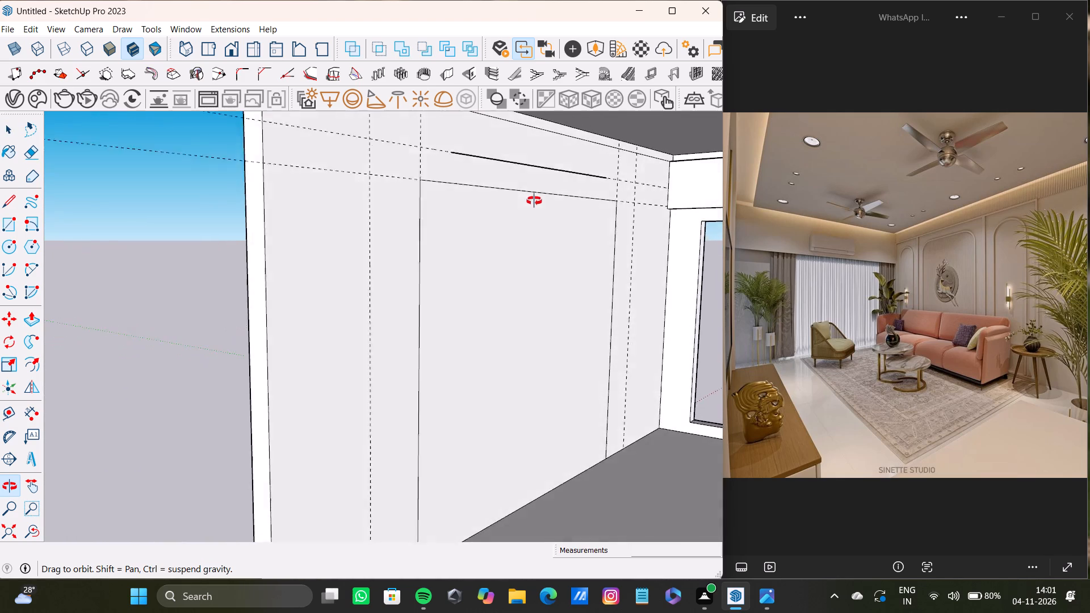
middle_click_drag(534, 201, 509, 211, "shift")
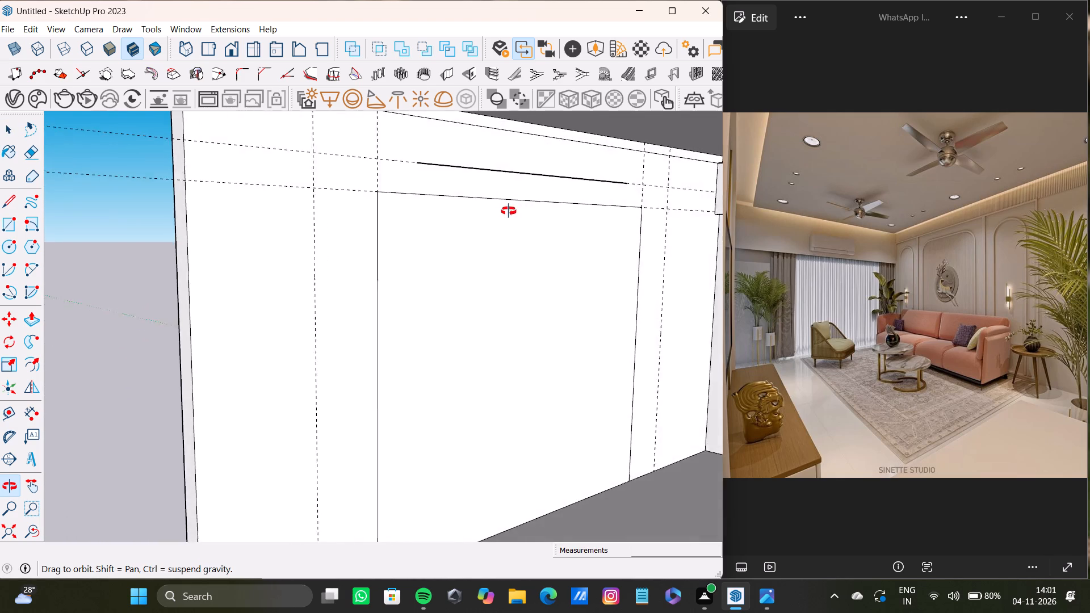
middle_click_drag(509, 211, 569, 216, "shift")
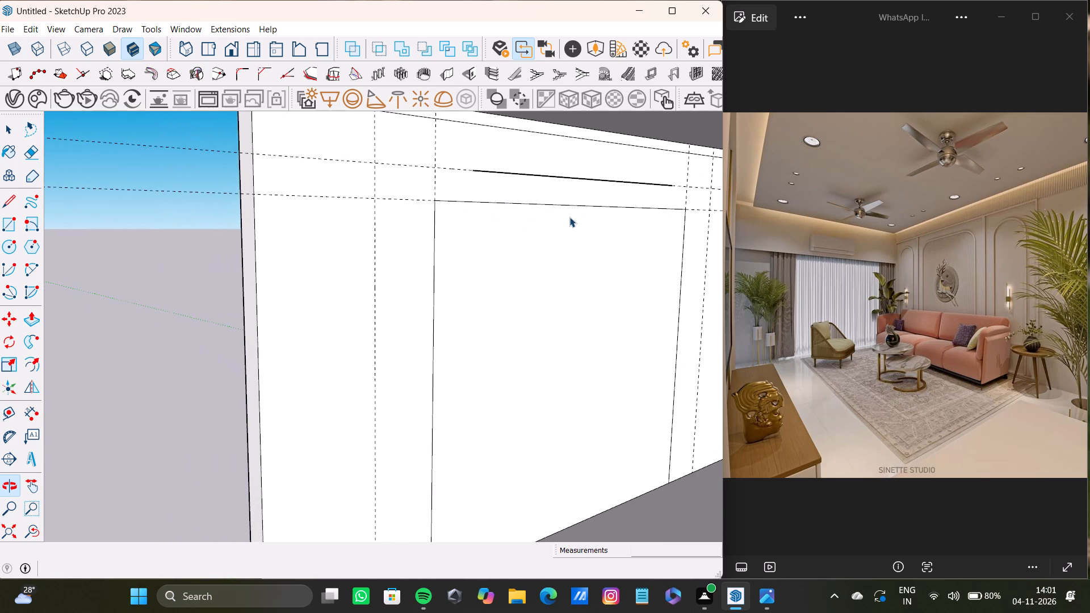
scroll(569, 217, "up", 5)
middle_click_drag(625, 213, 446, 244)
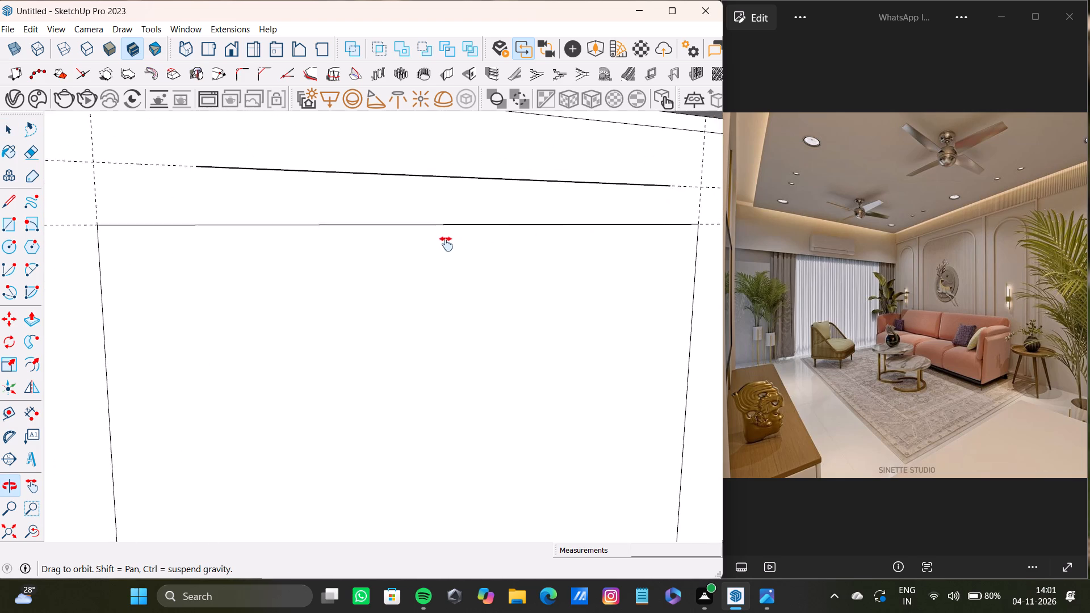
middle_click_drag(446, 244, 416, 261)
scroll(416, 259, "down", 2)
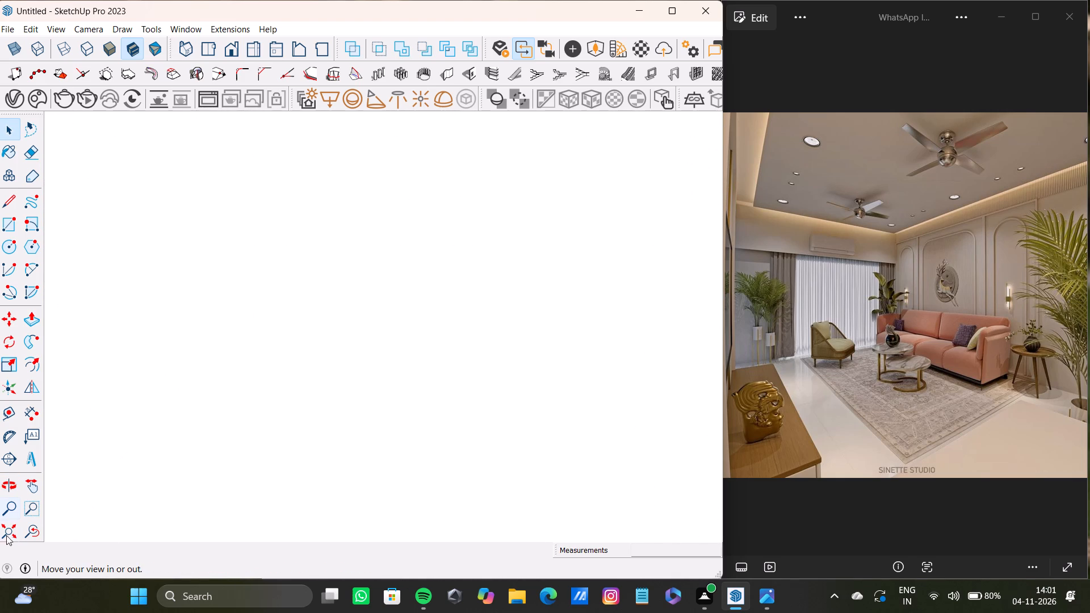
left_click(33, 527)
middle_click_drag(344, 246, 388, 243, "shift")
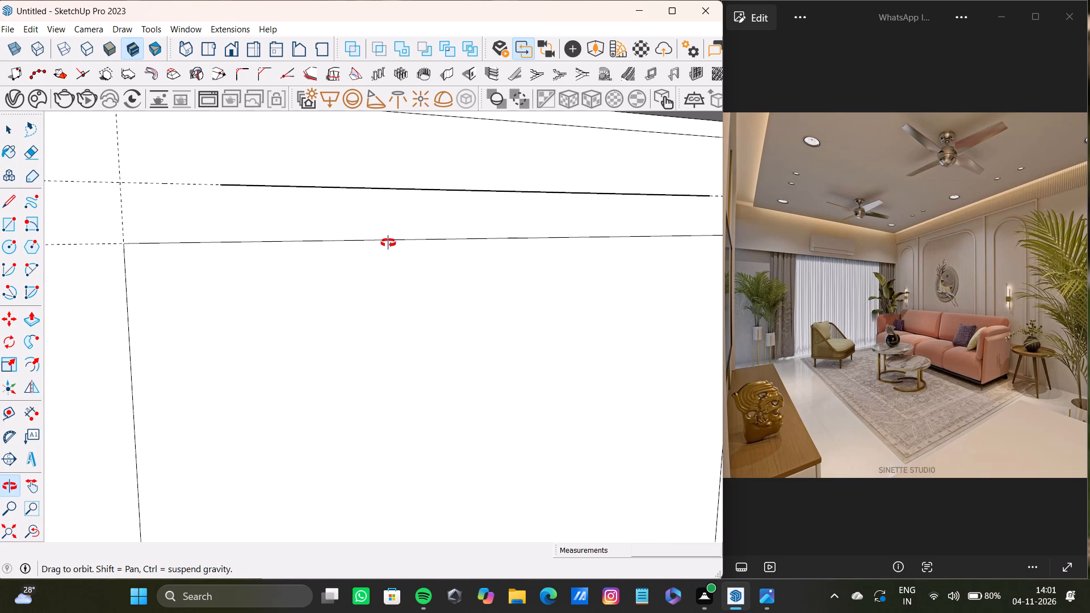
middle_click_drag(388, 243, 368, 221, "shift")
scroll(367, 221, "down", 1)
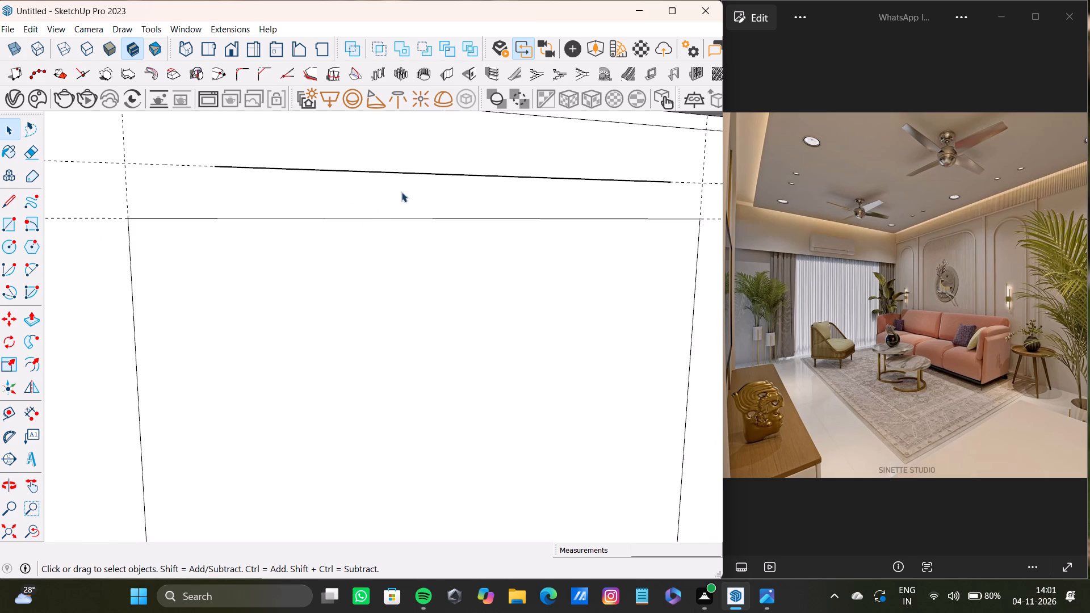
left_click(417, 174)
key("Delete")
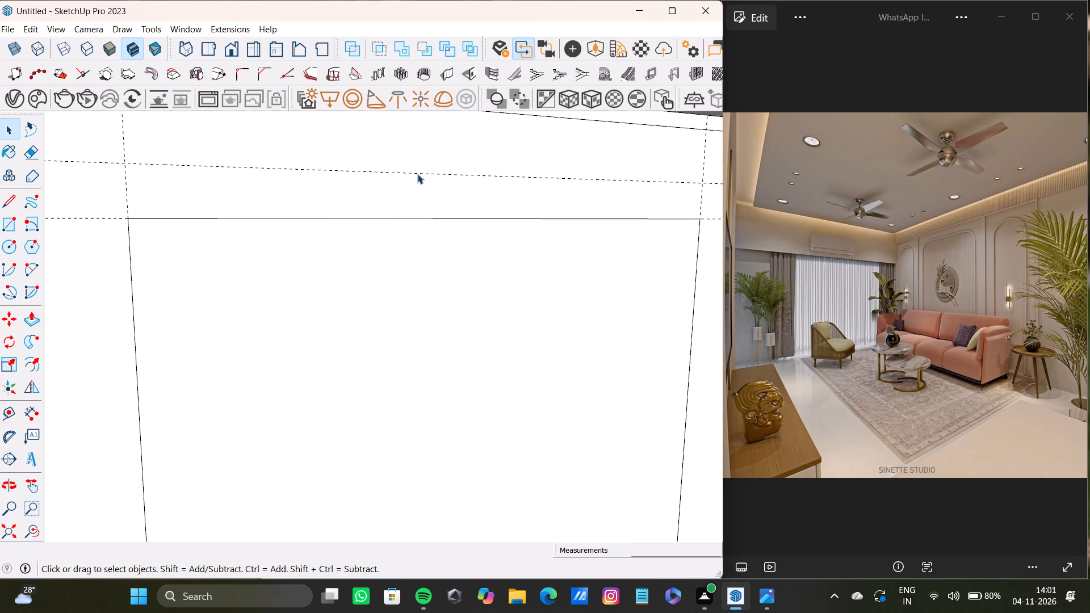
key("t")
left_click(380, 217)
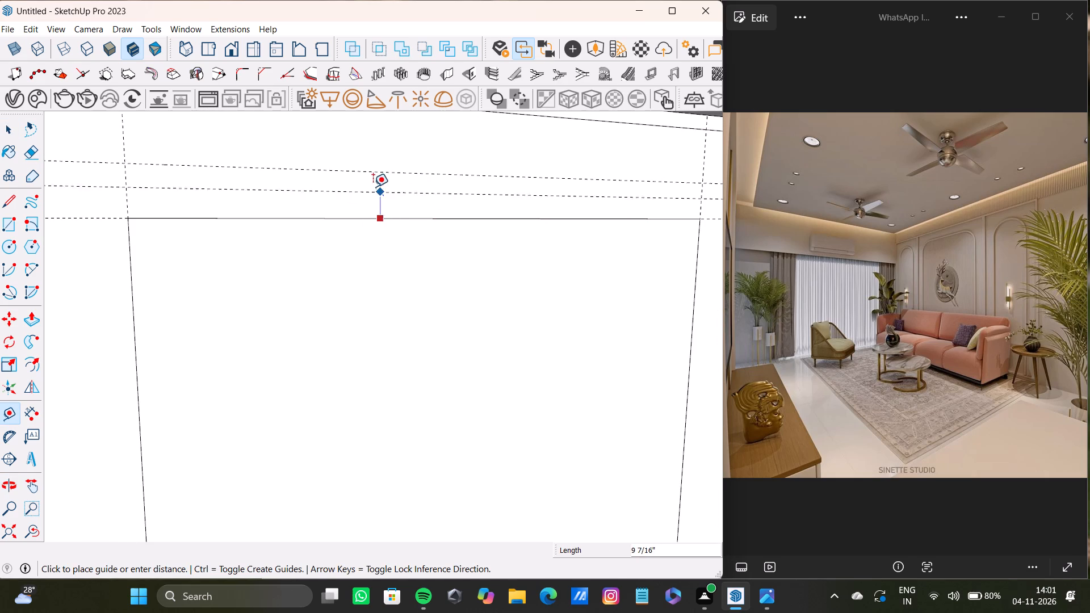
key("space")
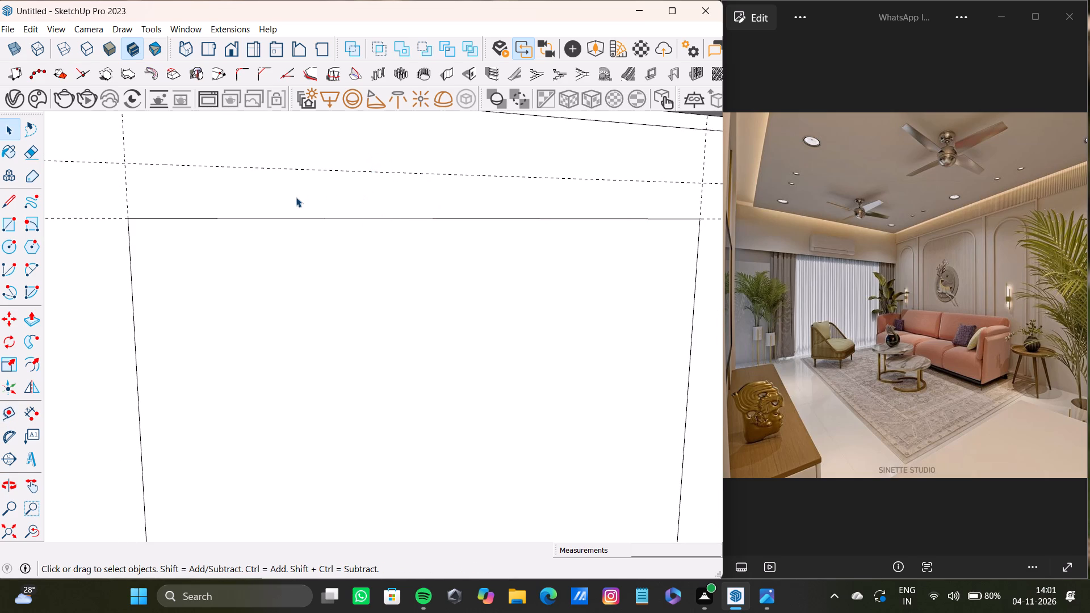
Place two vertical guides, each offset 2' inward from the guides along the panel's vertical lines.
key("t")
left_click_drag(127, 196, 140, 194)
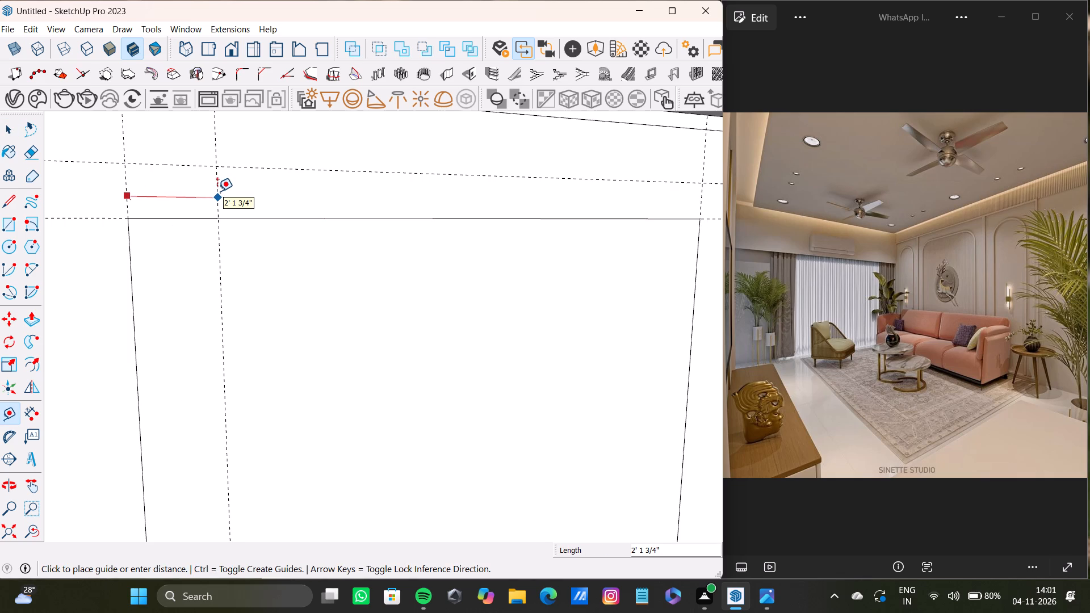
type("2'")
key("Return")
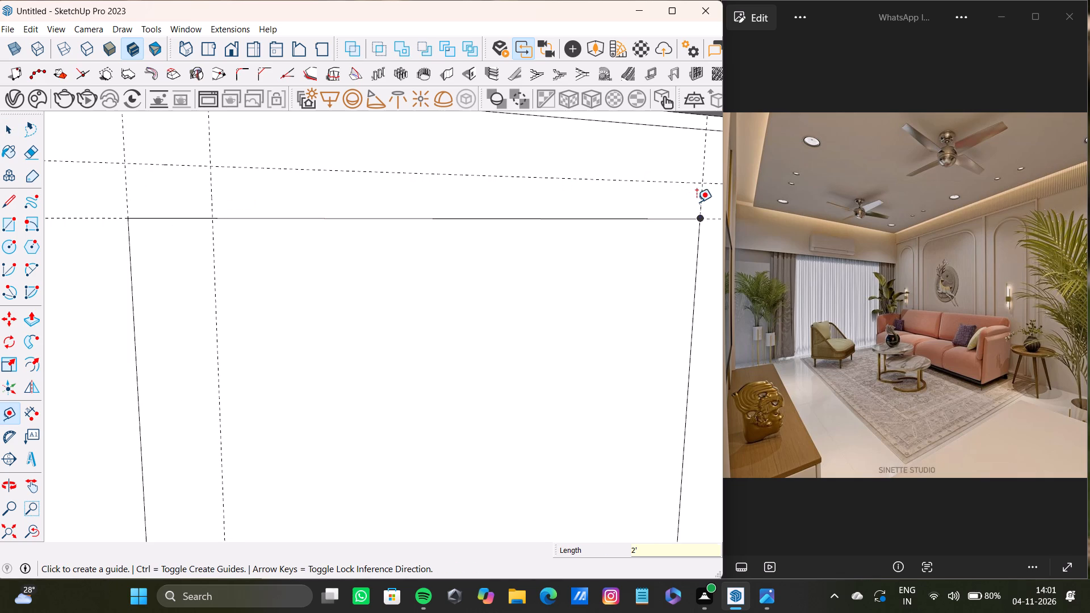
left_click(700, 199)
type("2'")
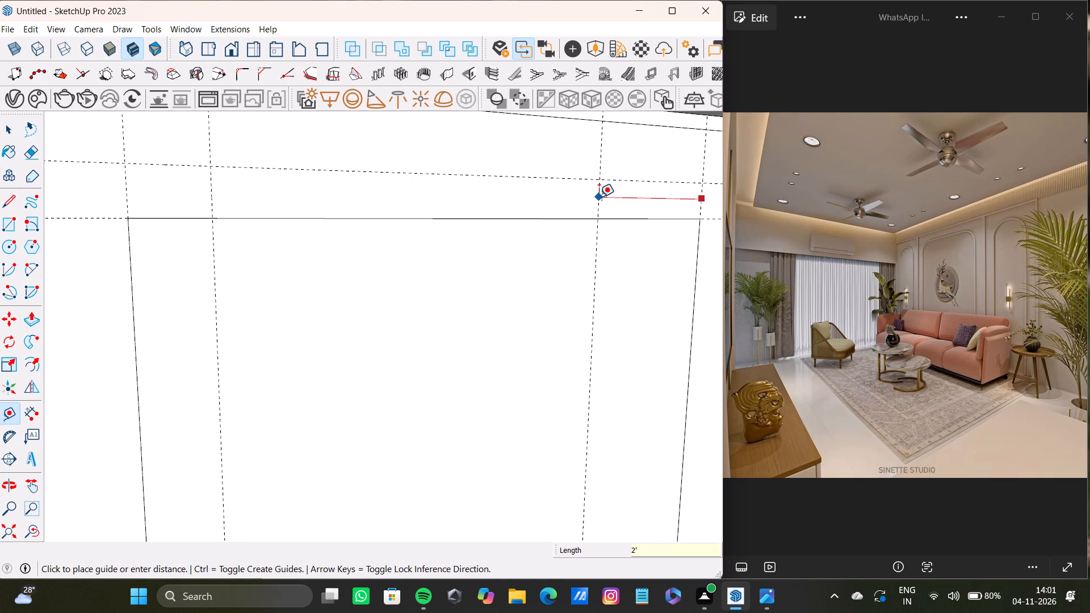
key("Return")
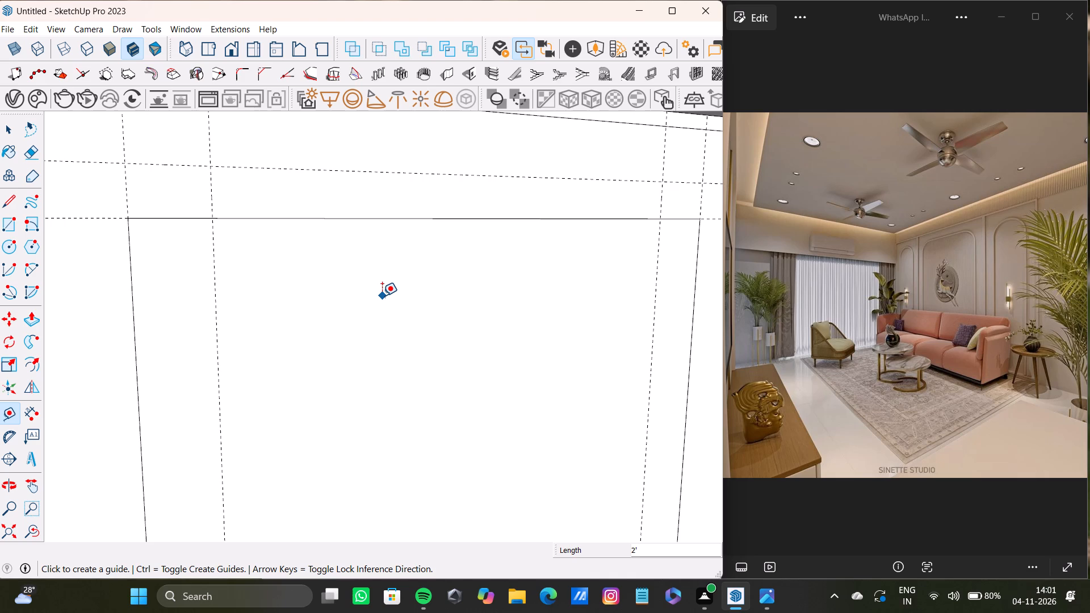
Draw a line about 15' 7" long along the upper horizontal guide between the two 2' inset guides.
scroll(382, 287, "down", 5)
middle_click(367, 323, "shift")
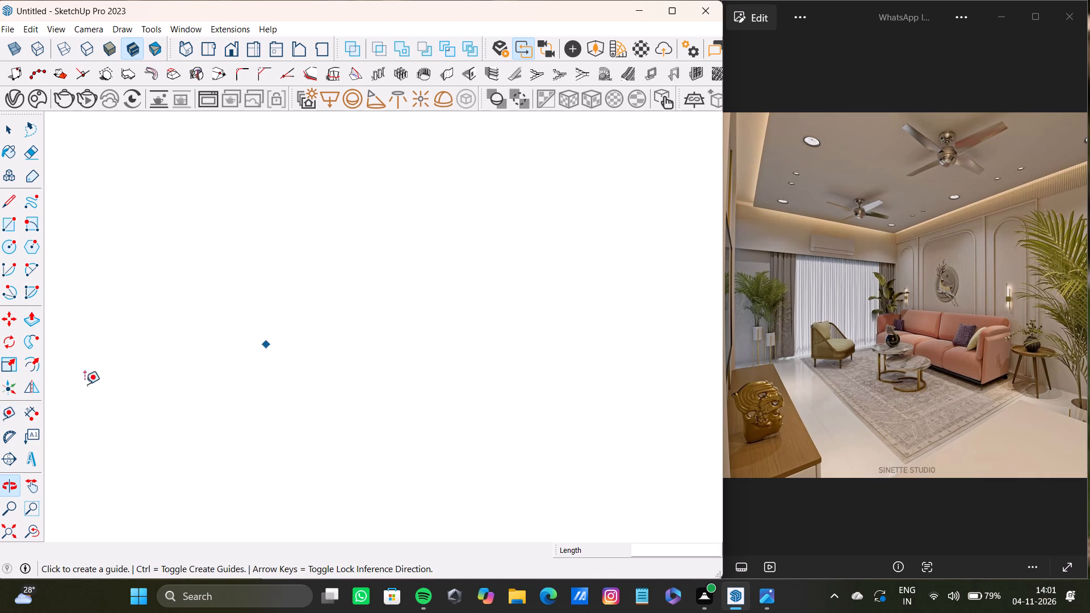
left_click(9, 531)
middle_click_drag(396, 404, 593, 336)
scroll(212, 238, "up", 2)
middle_click_drag(184, 253, 481, 351, "shift")
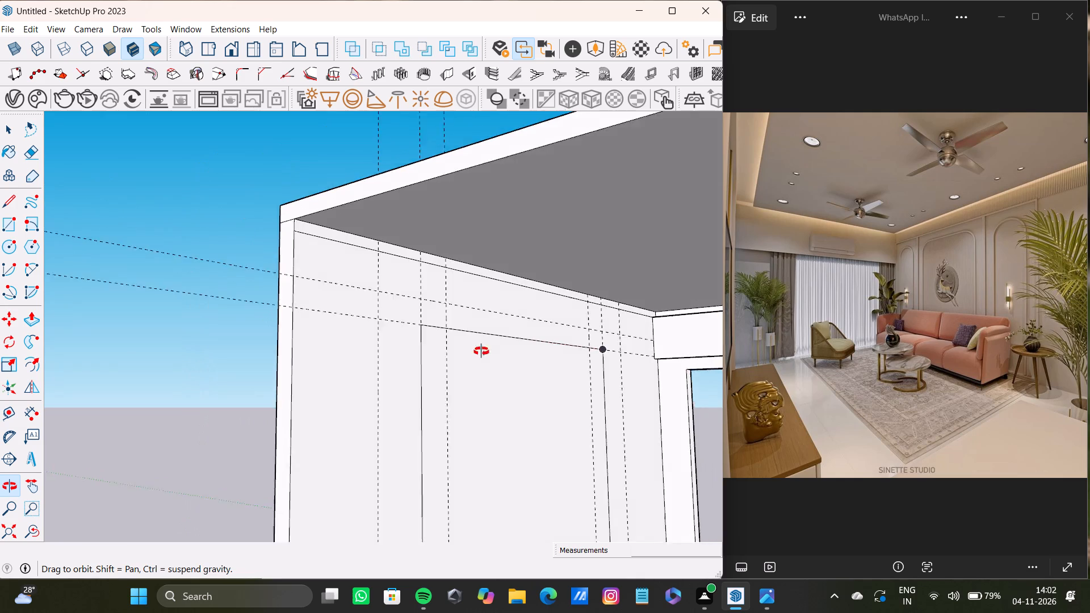
middle_click_drag(481, 351, 472, 350, "shift")
key("l")
scroll(468, 309, "up", 4)
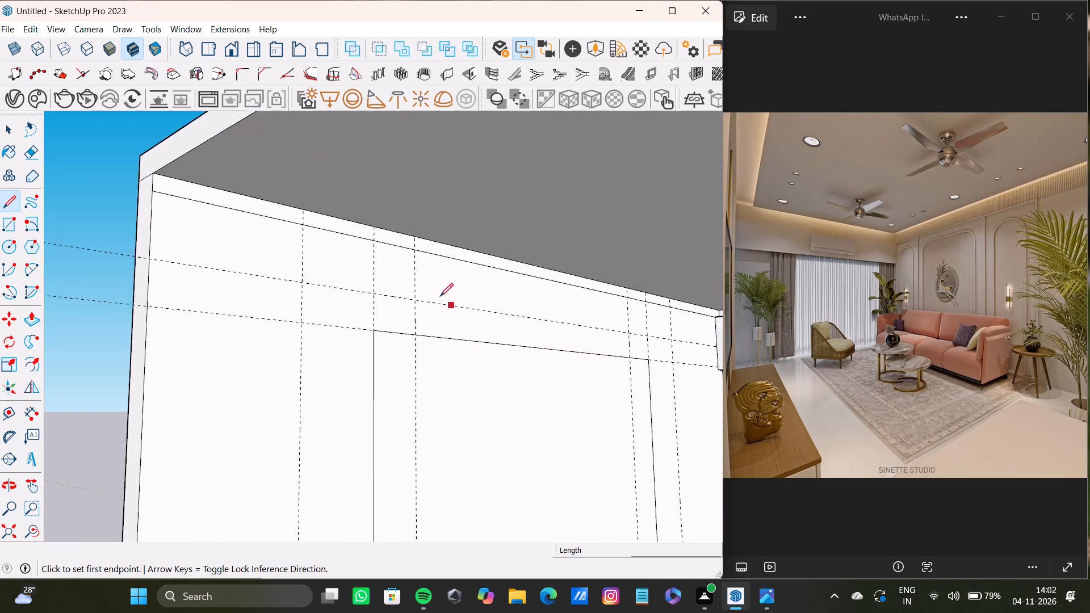
left_click(414, 299)
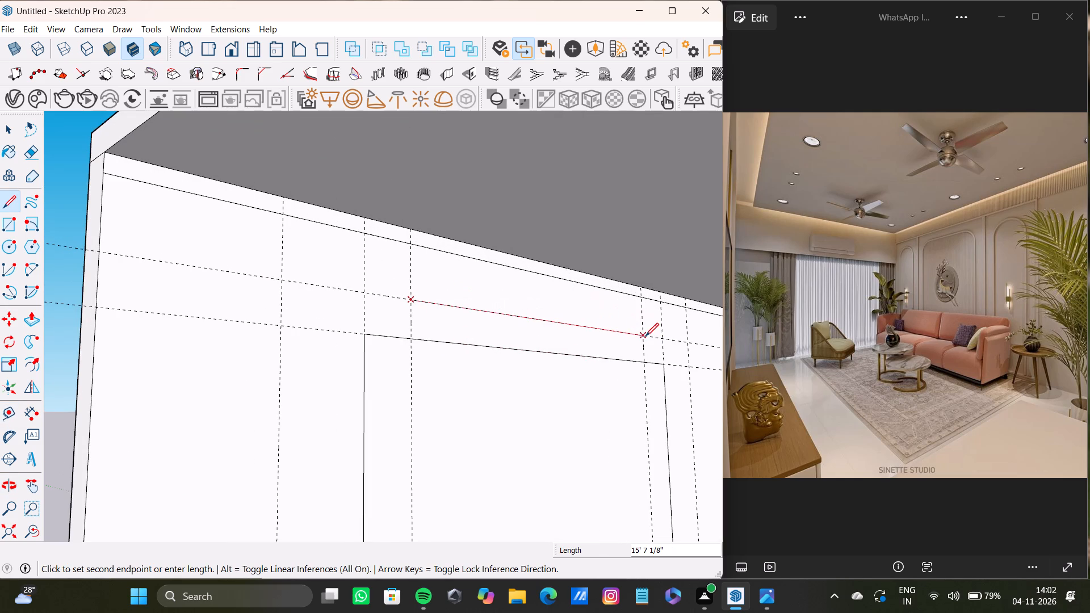
left_click(645, 336)
key("space")
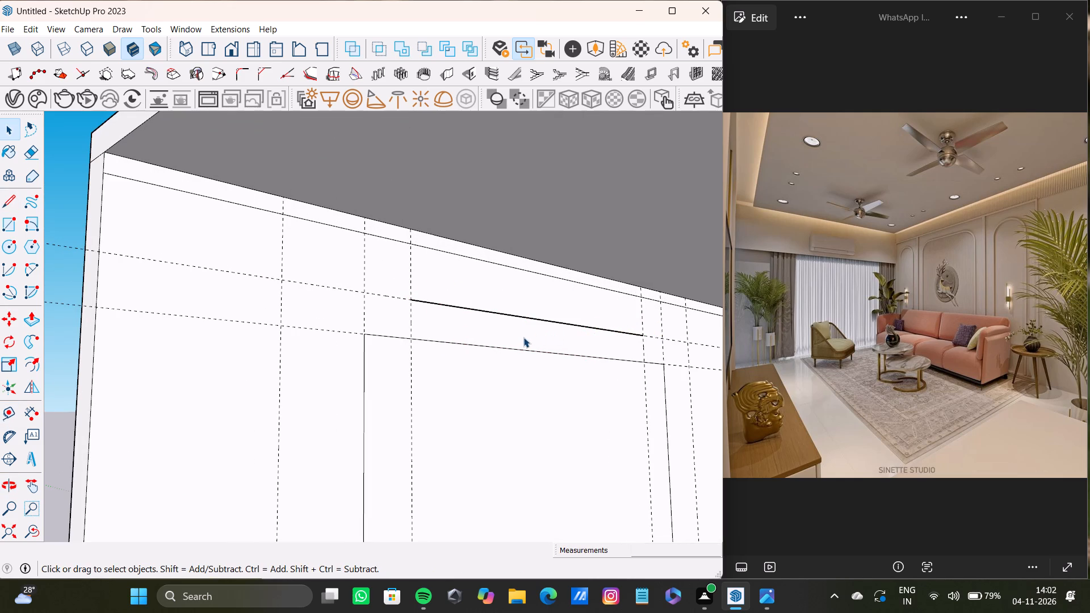
Draw an arc joining the panel's vertical line farther from the window wall to the near end of the top line.
key("a")
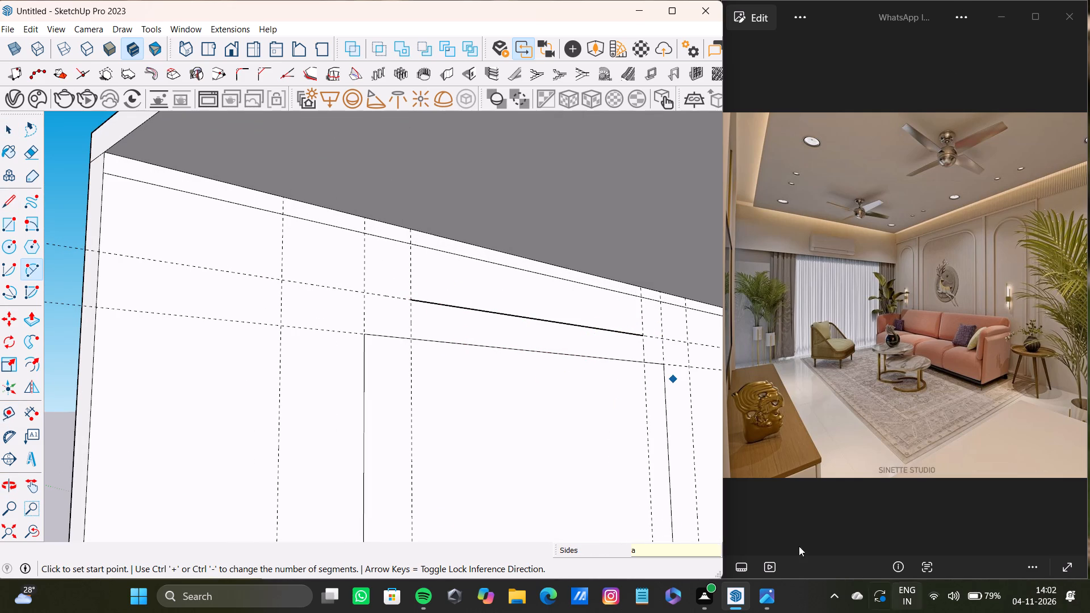
scroll(366, 331, "up", 6)
left_click(364, 340)
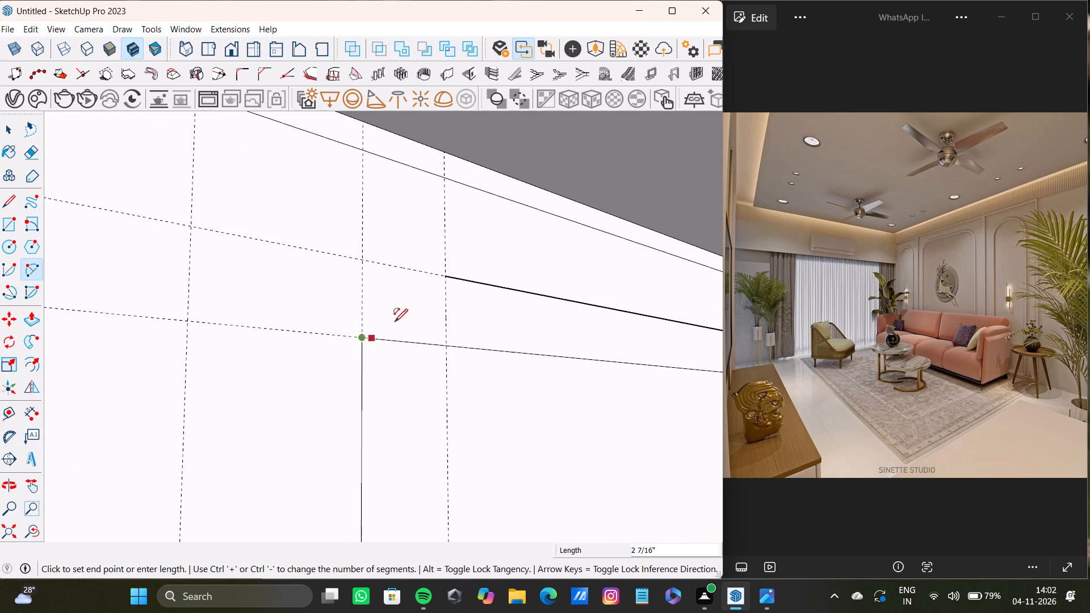
left_click(445, 275)
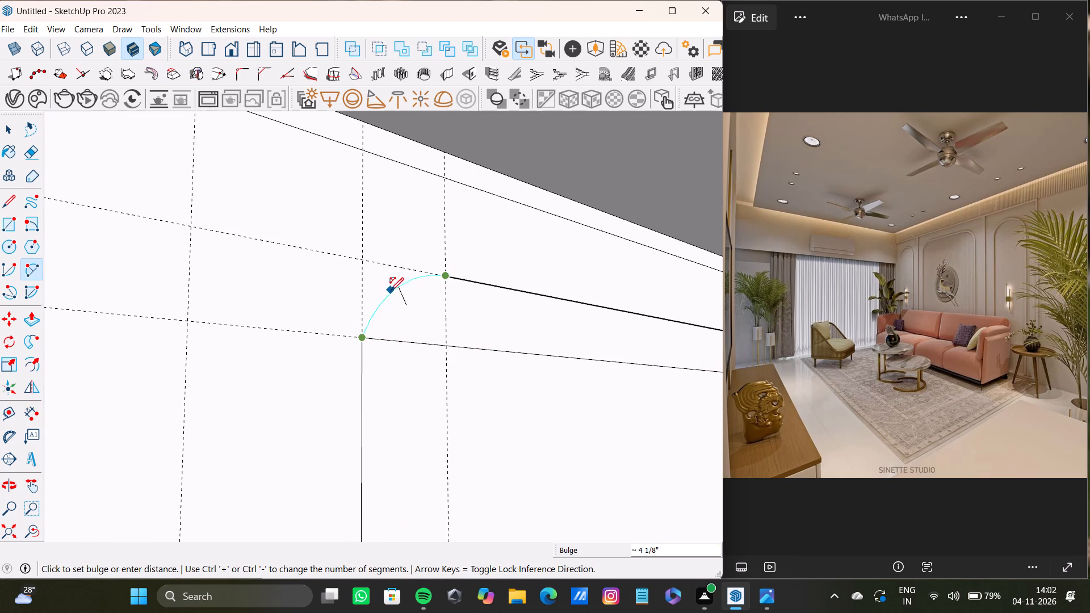
left_click(396, 293)
Draw a matching arc from the top line's other end to the top of the vertical line nearer the window wall.
scroll(426, 310, "down", 3)
middle_click_drag(426, 310, 409, 322, "shift")
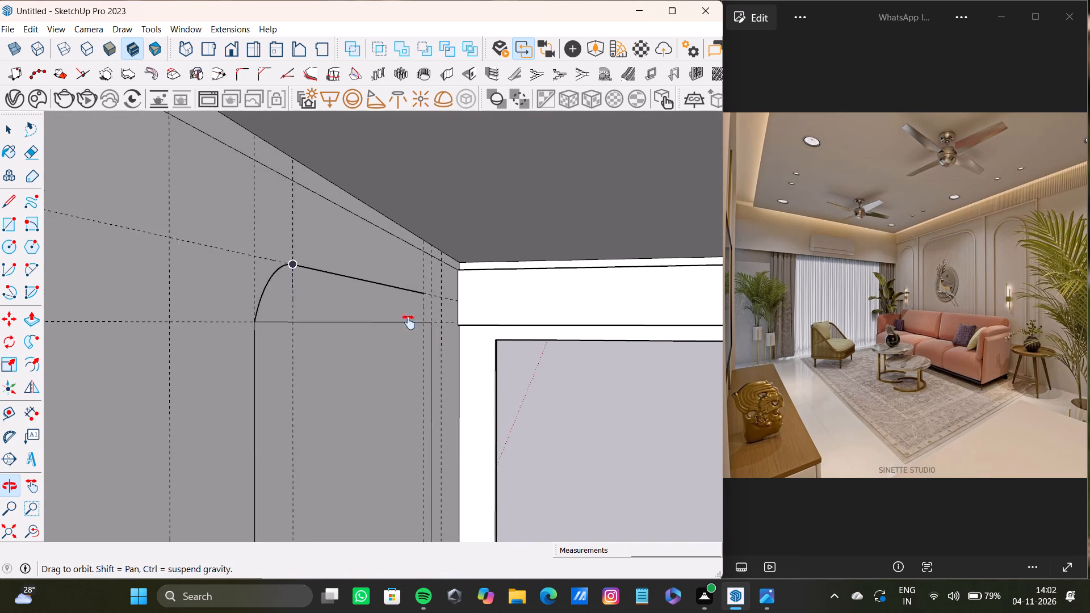
middle_click_drag(409, 322, 390, 322, "shift")
scroll(411, 317, "up", 10)
middle_click_drag(452, 305, 554, 309)
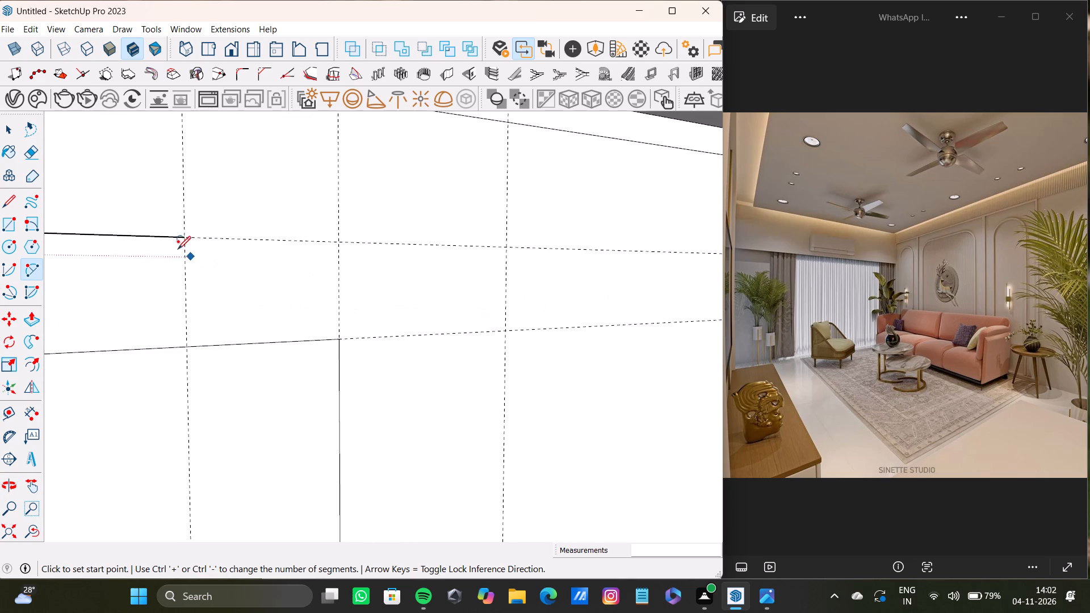
key("space")
key("a")
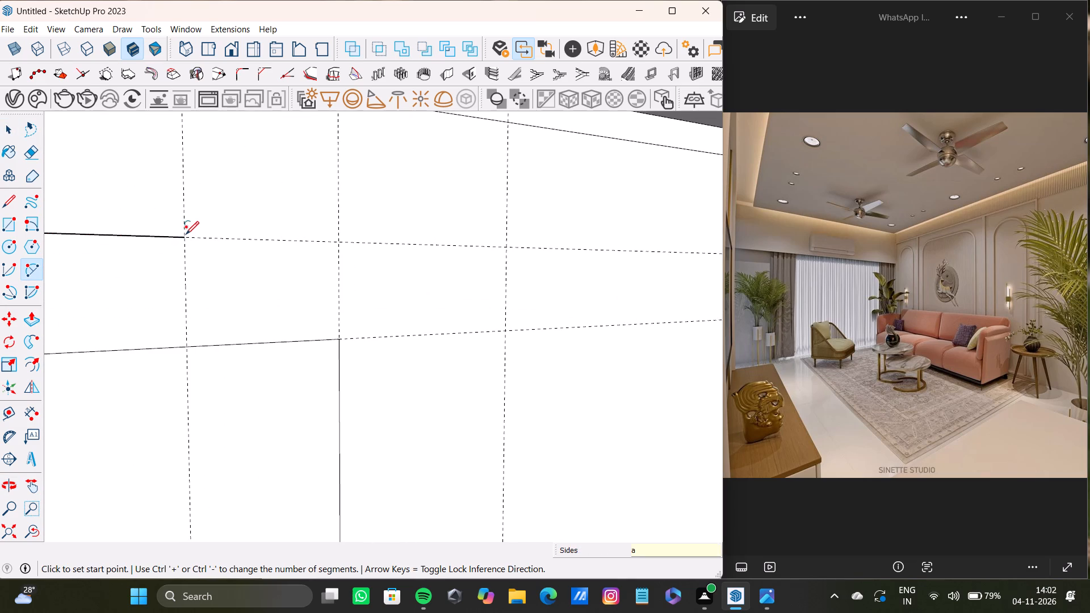
left_click(185, 238)
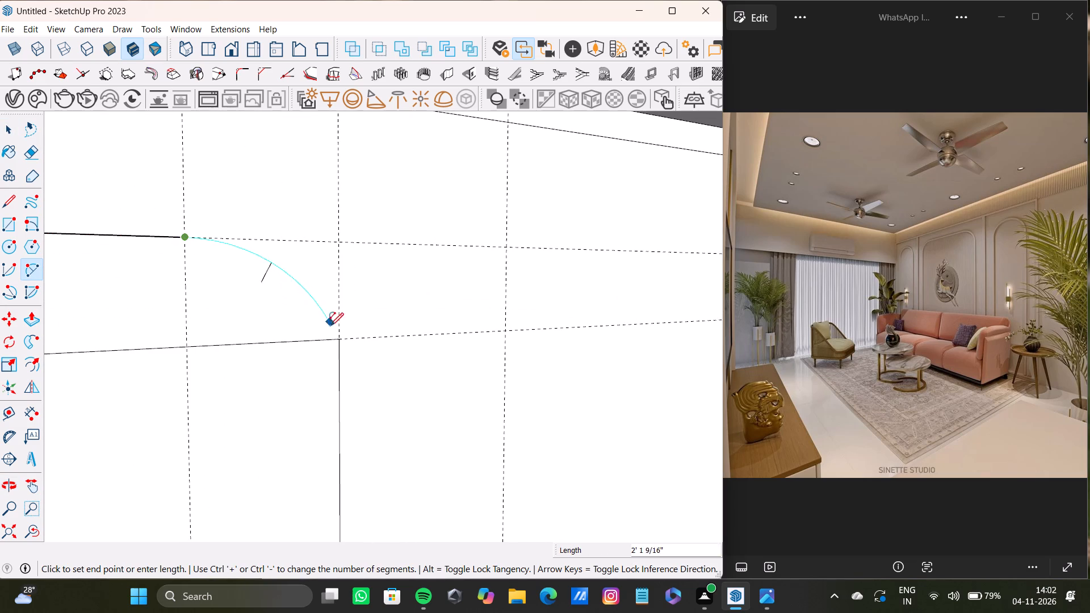
left_click(340, 339)
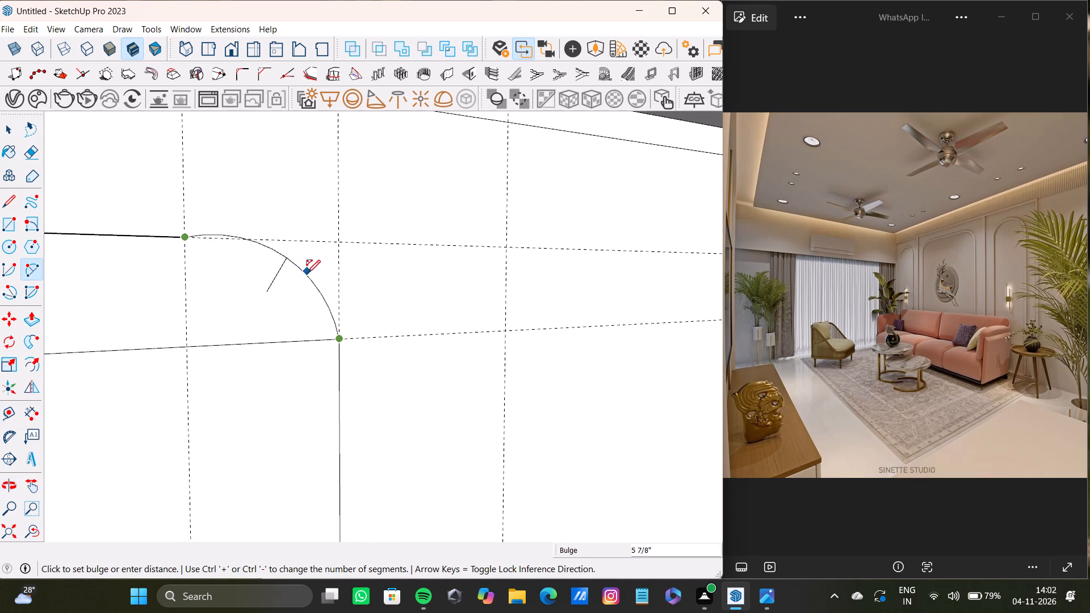
left_click(306, 286)
Delete the horizontal line joining the lower ends of the two corner arcs.
scroll(284, 297, "down", 8)
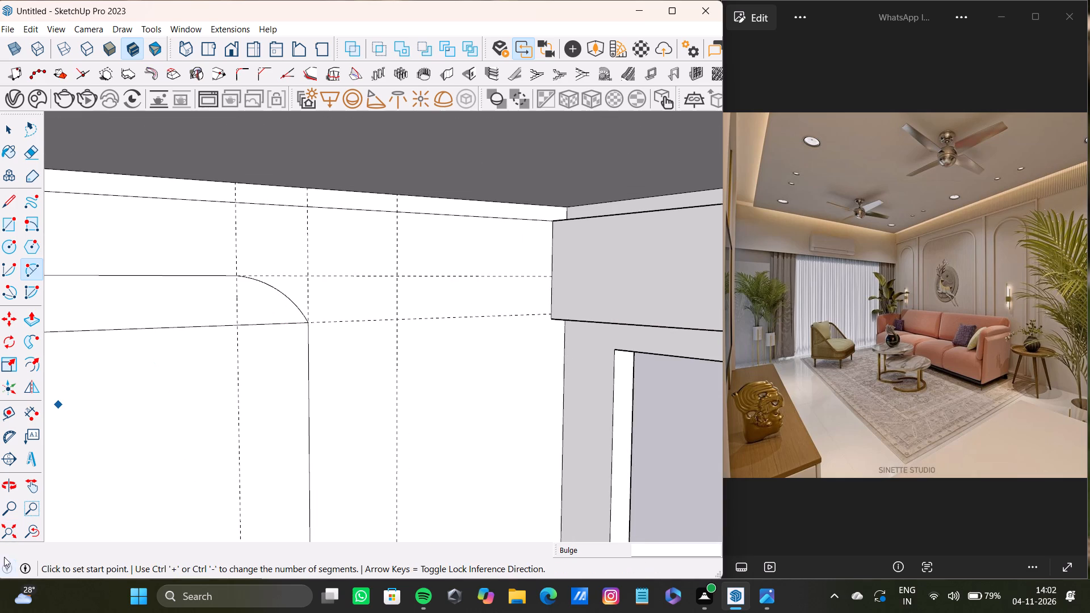
left_click(11, 530)
middle_click_drag(106, 455, 230, 448)
scroll(160, 289, "up", 3)
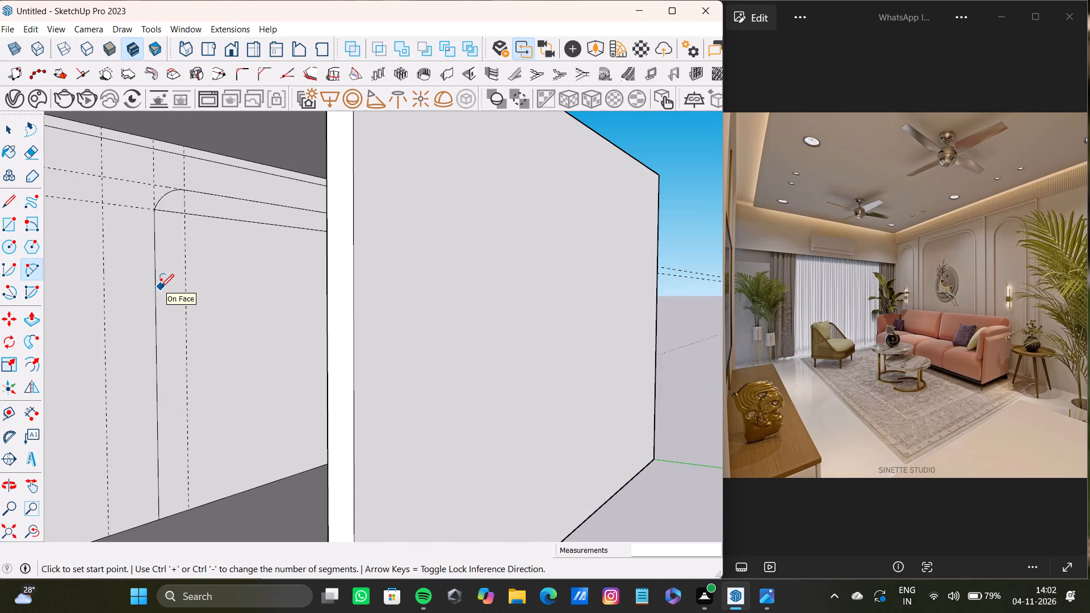
scroll(216, 270, "up", 4)
key("space")
left_click(203, 190)
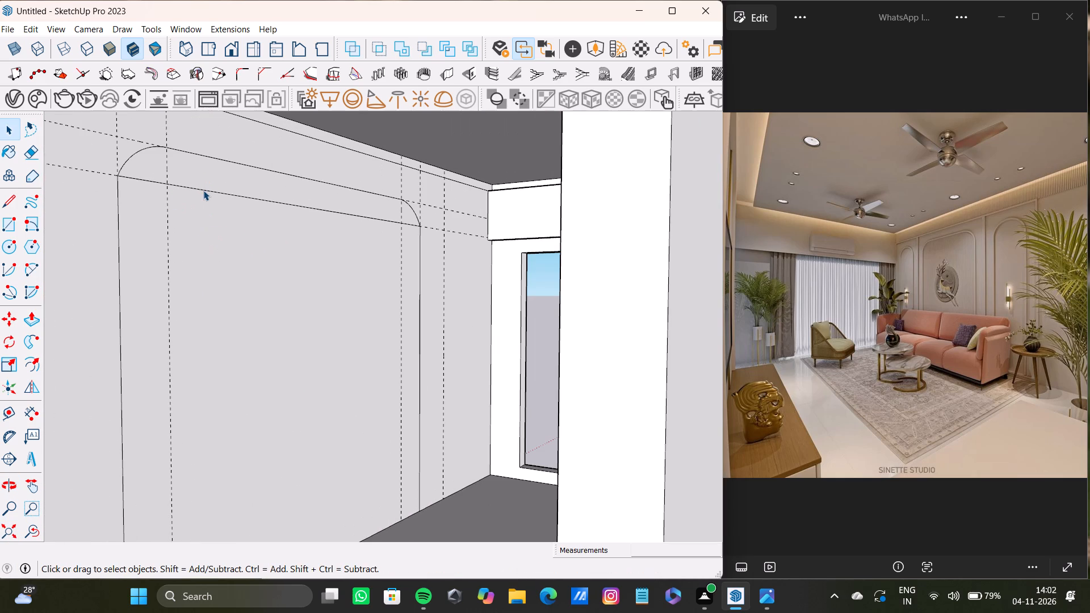
key("Delete")
Place vertical guides outside the arched panel's sides, about 7" from the edge near the room's open end and about 8" from the window-side edge.
scroll(205, 194, "down", 7)
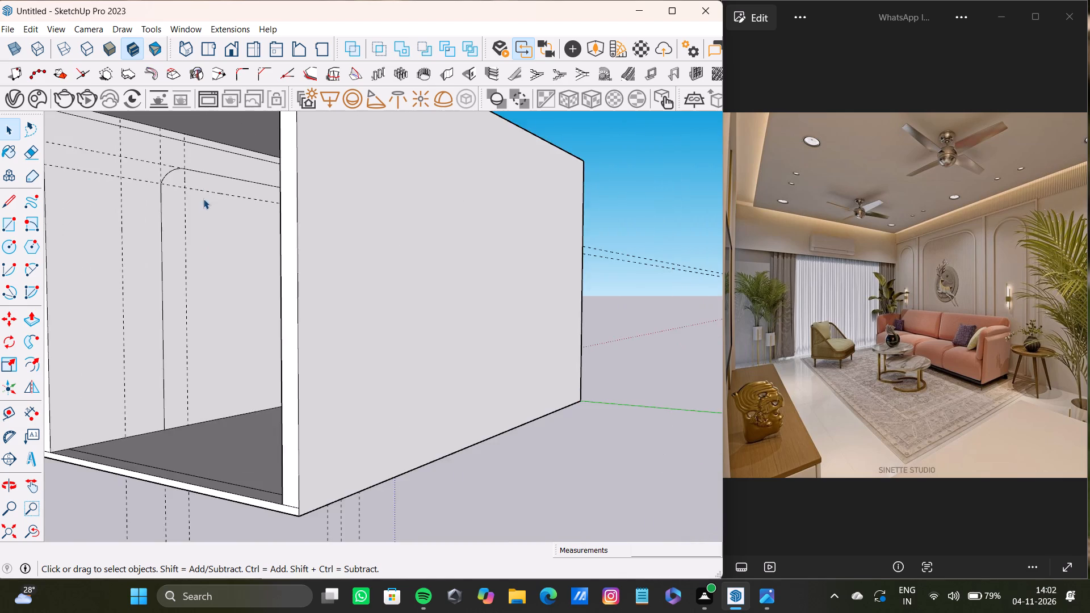
middle_click_drag(203, 221, 291, 274, "shift")
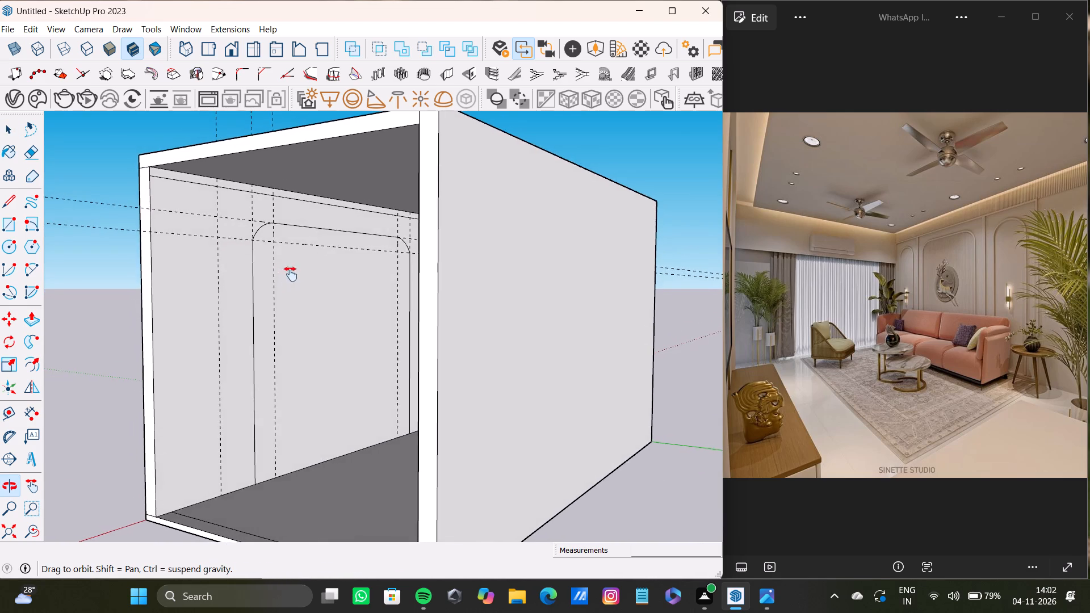
middle_click_drag(291, 274, 309, 300, "shift")
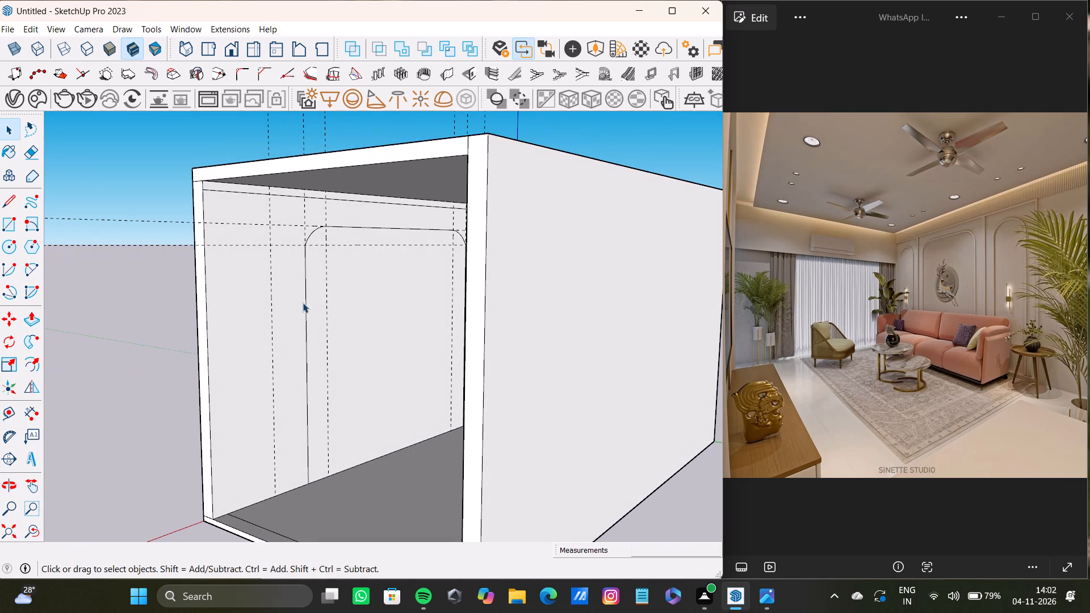
key("t")
scroll(297, 330, "up", 3)
left_click(308, 331)
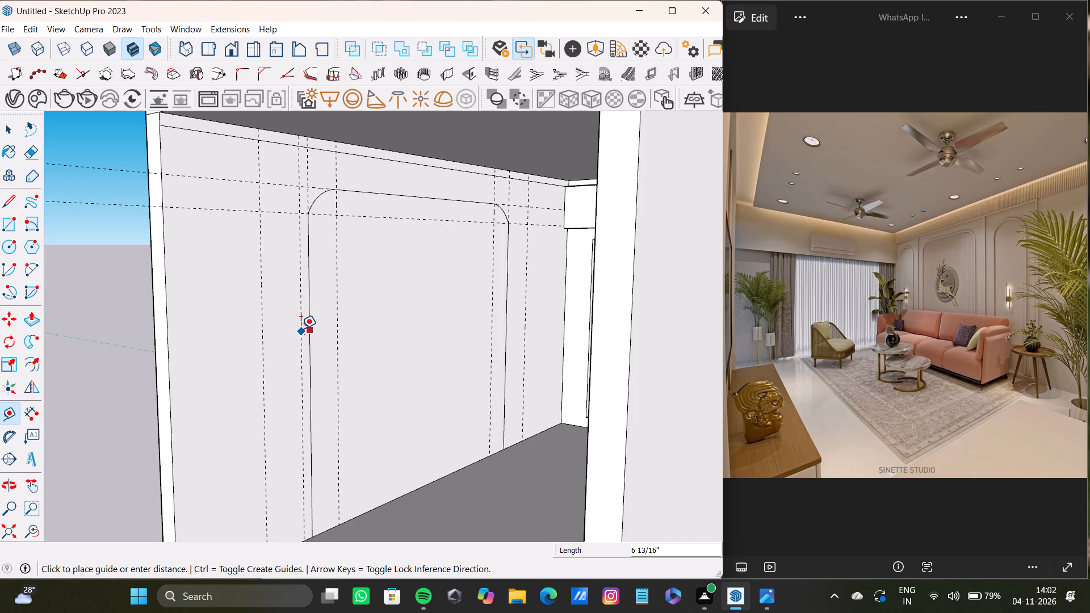
left_click(301, 329)
scroll(470, 318, "up", 7)
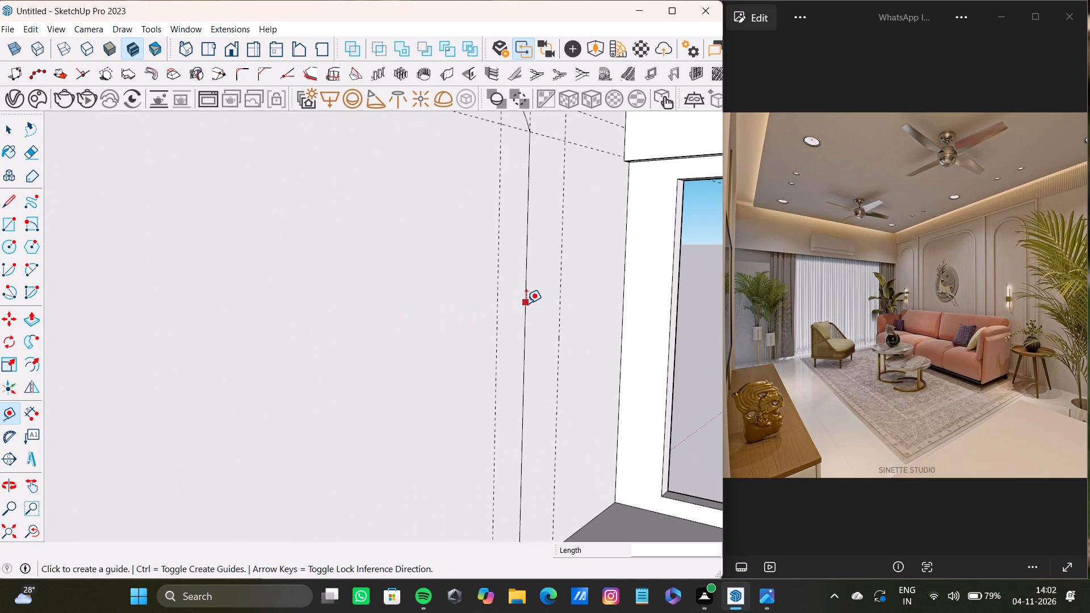
left_click(526, 303)
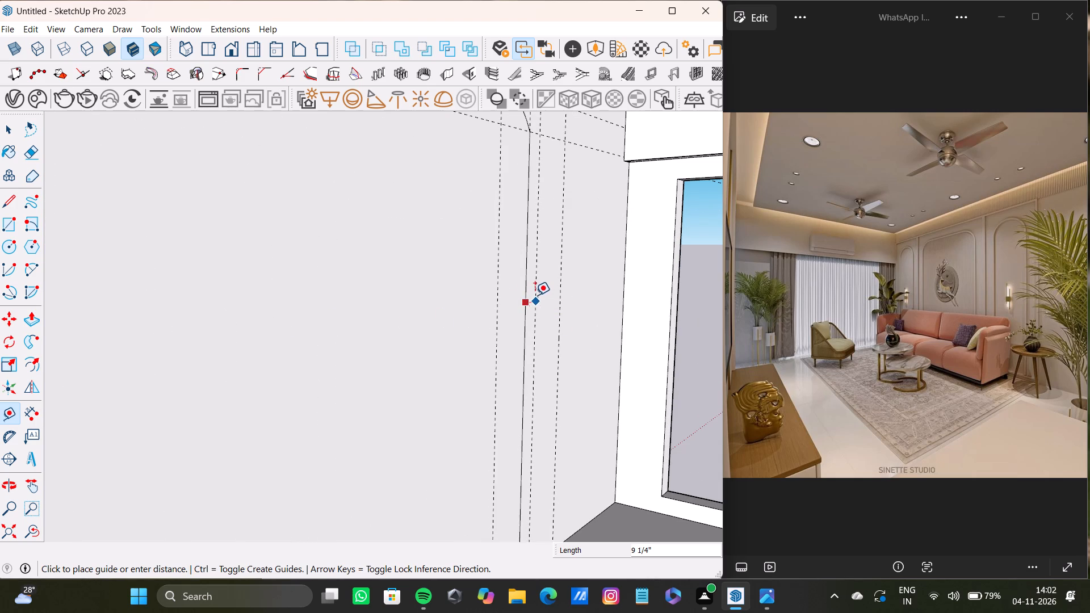
left_click(535, 292)
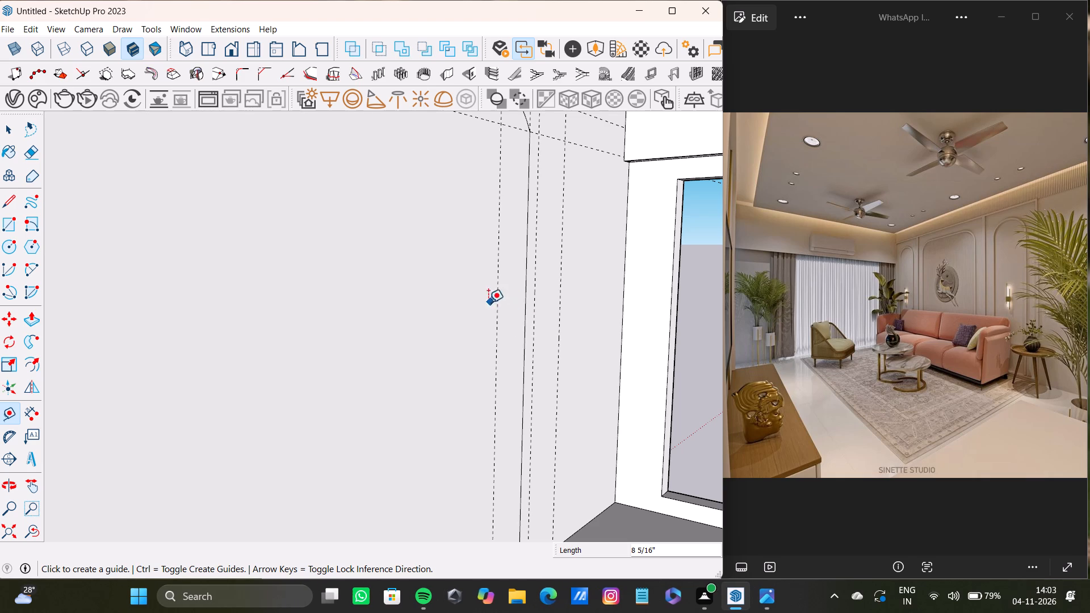
Draw a side panel rectangle about 2' 5" by 17' 8" between the vertical guides near the room's open end, from the upper guide to the floor.
scroll(468, 314, "down", 8)
middle_click_drag(371, 354, 432, 327, "shift")
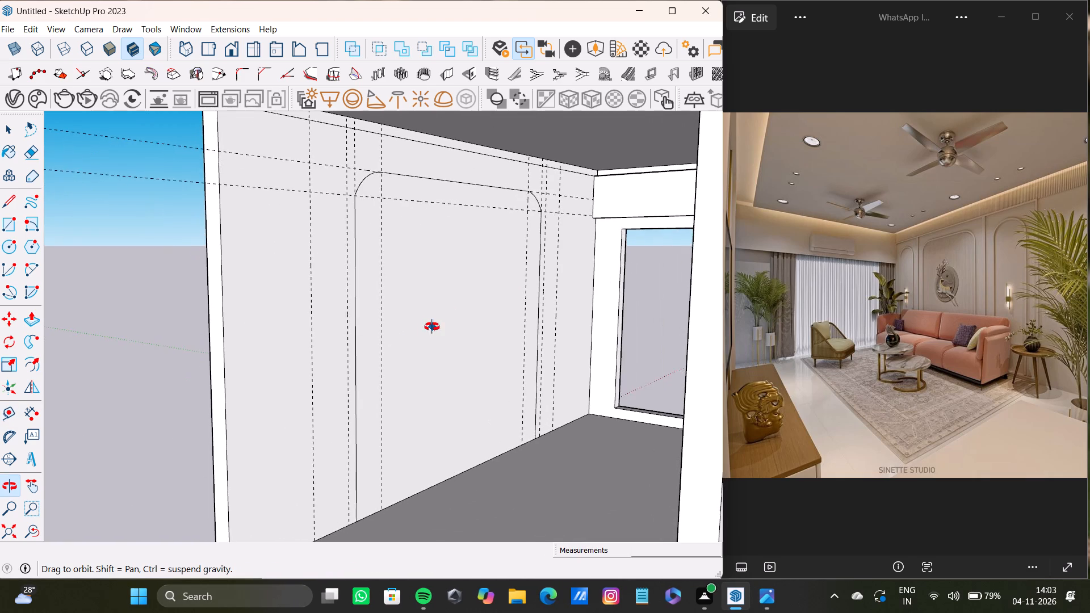
middle_click_drag(432, 327, 427, 340, "shift")
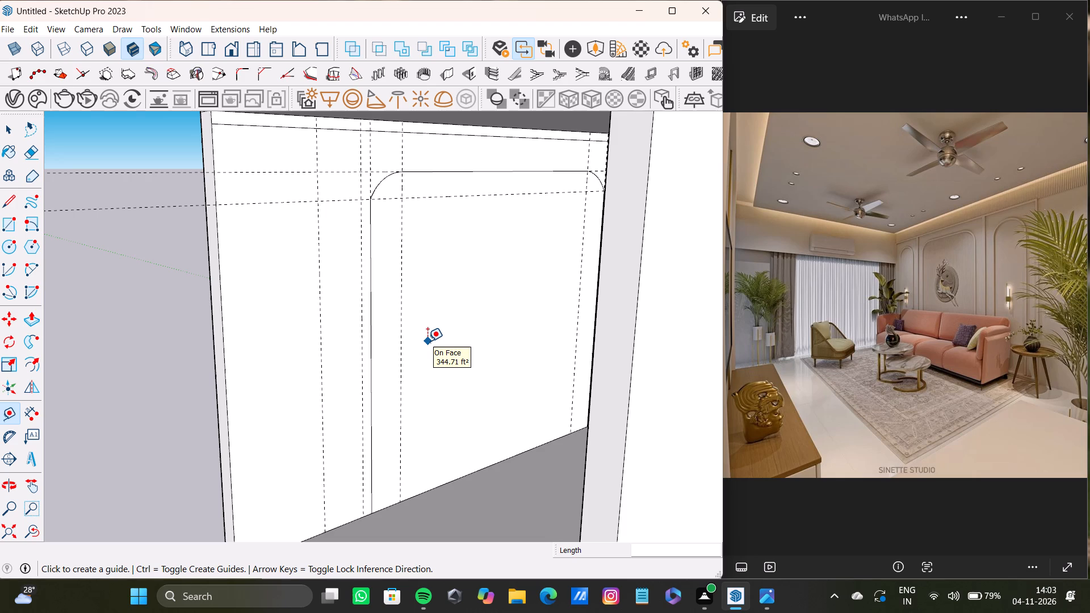
scroll(295, 287, "down", 4)
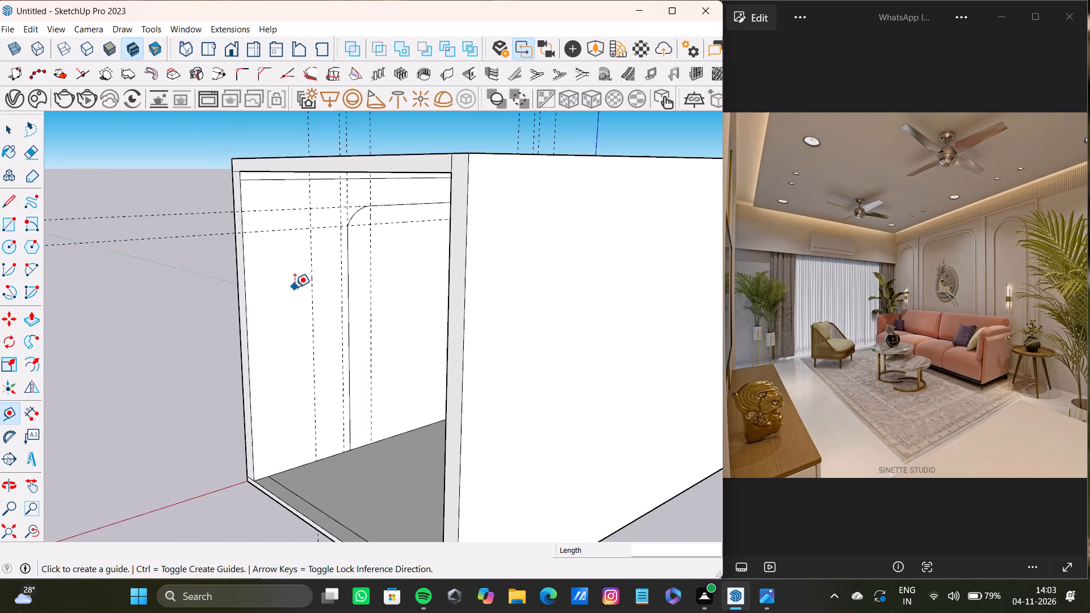
middle_click_drag(297, 287, 377, 247, "shift")
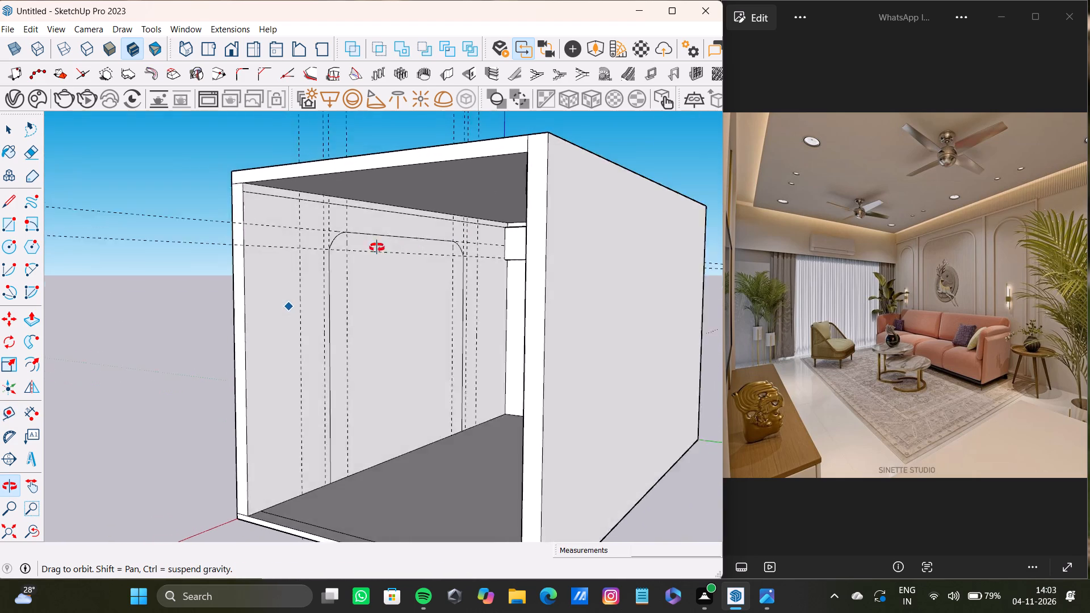
middle_click_drag(377, 247, 366, 248, "shift")
scroll(334, 251, "up", 4)
key("r")
scroll(308, 227, "up", 4)
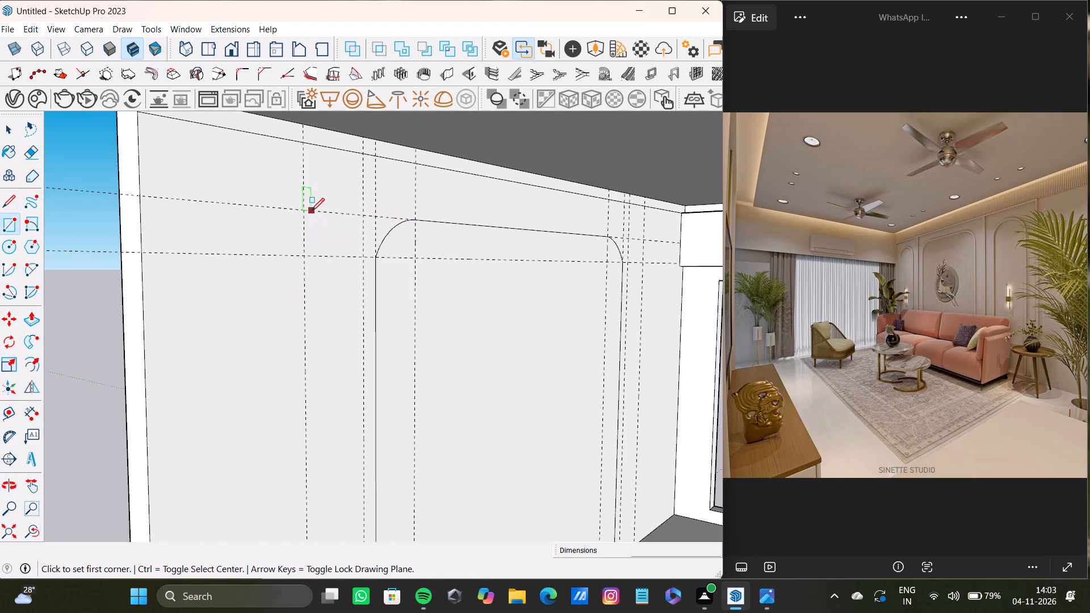
left_click(305, 213)
scroll(357, 359, "down", 2)
middle_click_drag(350, 383, 331, 243, "shift")
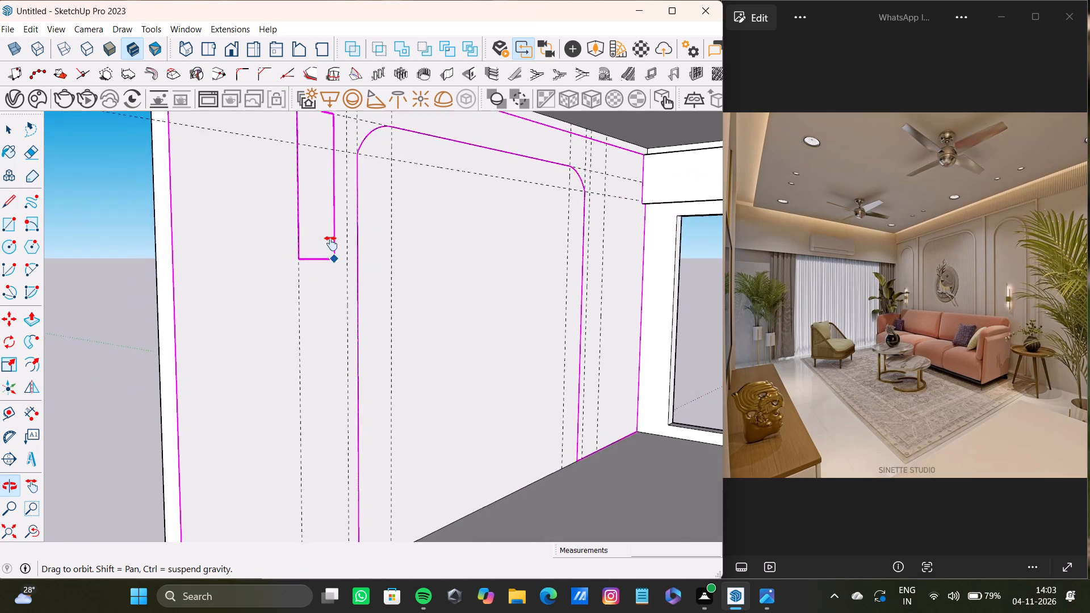
middle_click_drag(331, 243, 296, 188, "shift")
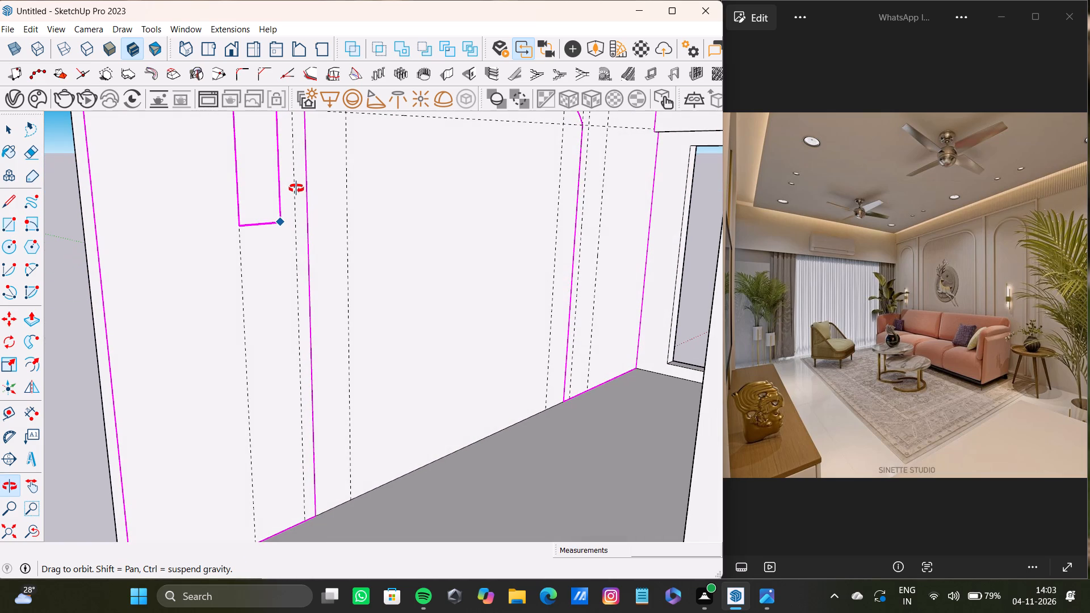
middle_click_drag(296, 188, 304, 199, "shift")
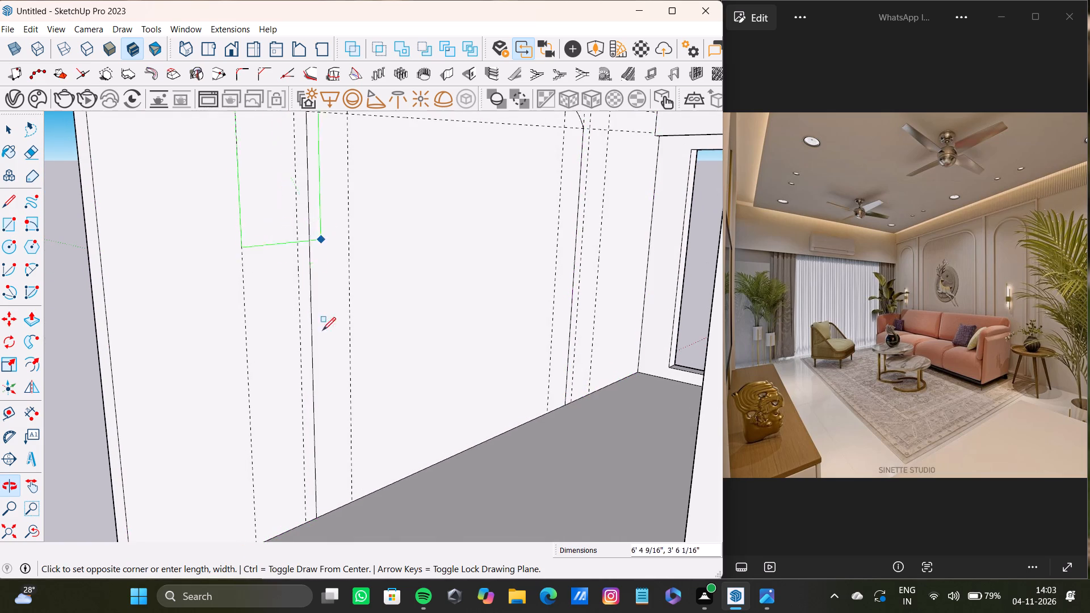
middle_click_drag(296, 358, 288, 253, "shift")
left_click(297, 419)
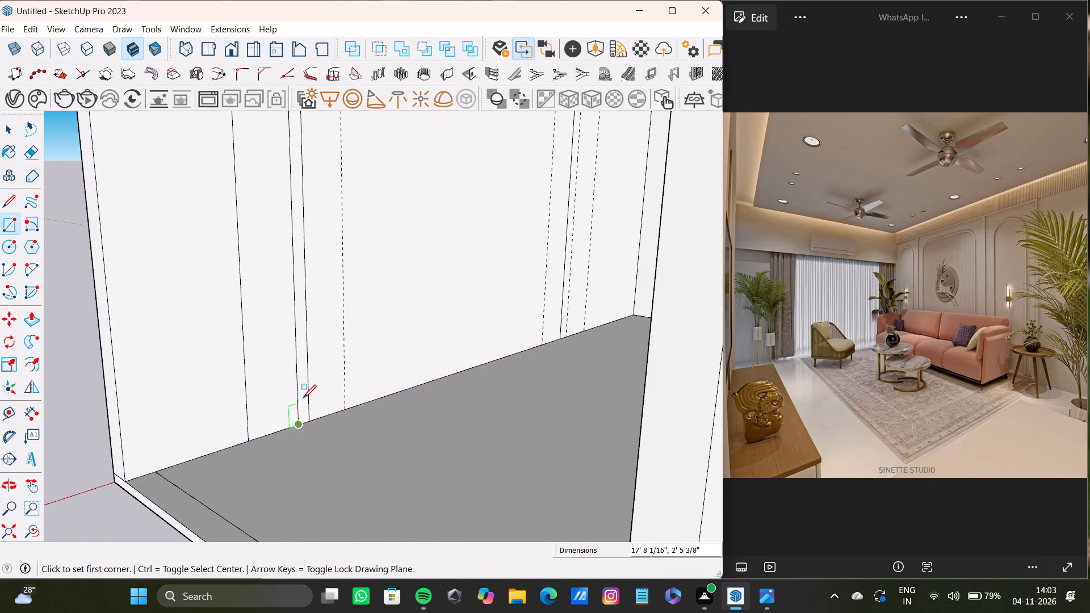
Draw a matching side panel rectangle about 2' 2" by 17' 8" between the guides on the arched panel's window side, down to the floor.
scroll(347, 310, "down", 4)
middle_click_drag(374, 264, 418, 384, "shift")
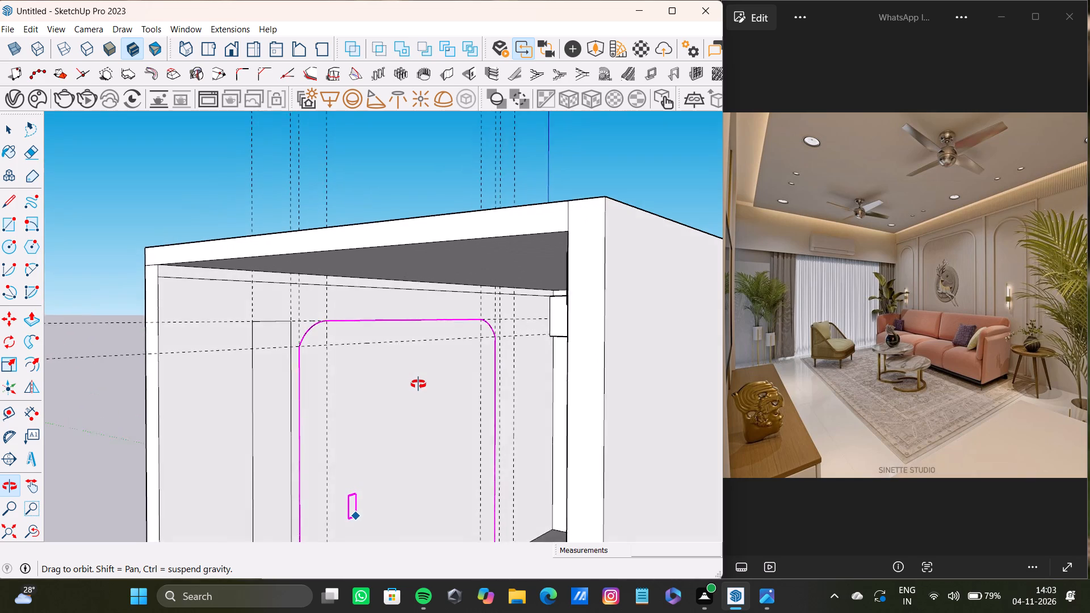
middle_click_drag(418, 384, 420, 380, "shift")
scroll(500, 325, "up", 10)
middle_click_drag(505, 334, 469, 338)
scroll(470, 338, "up", 3)
left_click(481, 332)
scroll(527, 418, "down", 3)
middle_click_drag(525, 457, 489, 252)
scroll(514, 377, "down", 2)
middle_click_drag(492, 438, 493, 354)
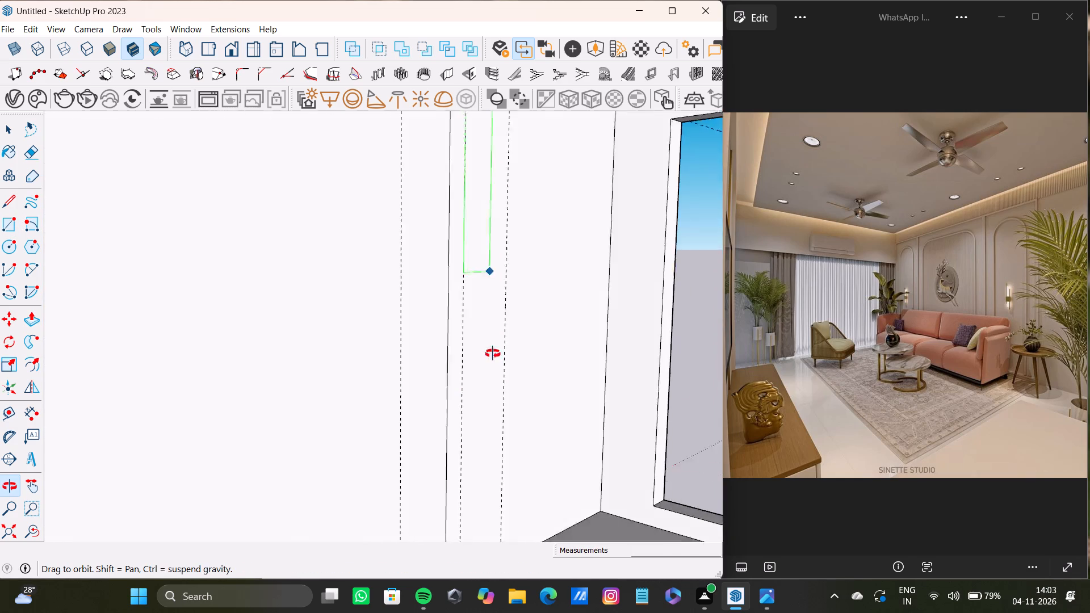
middle_click_drag(493, 354, 467, 196)
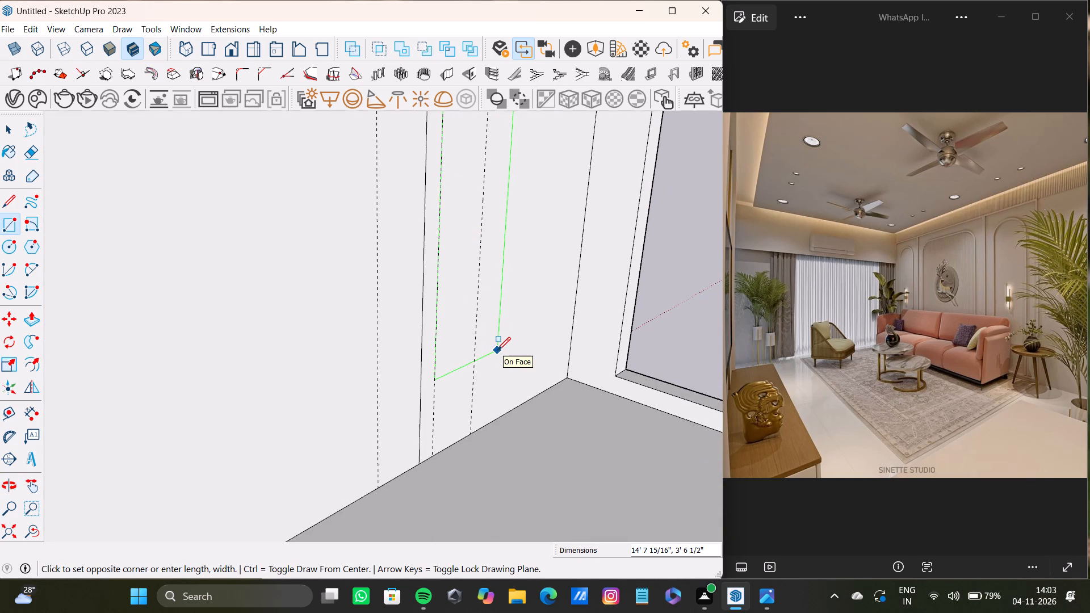
left_click(473, 431)
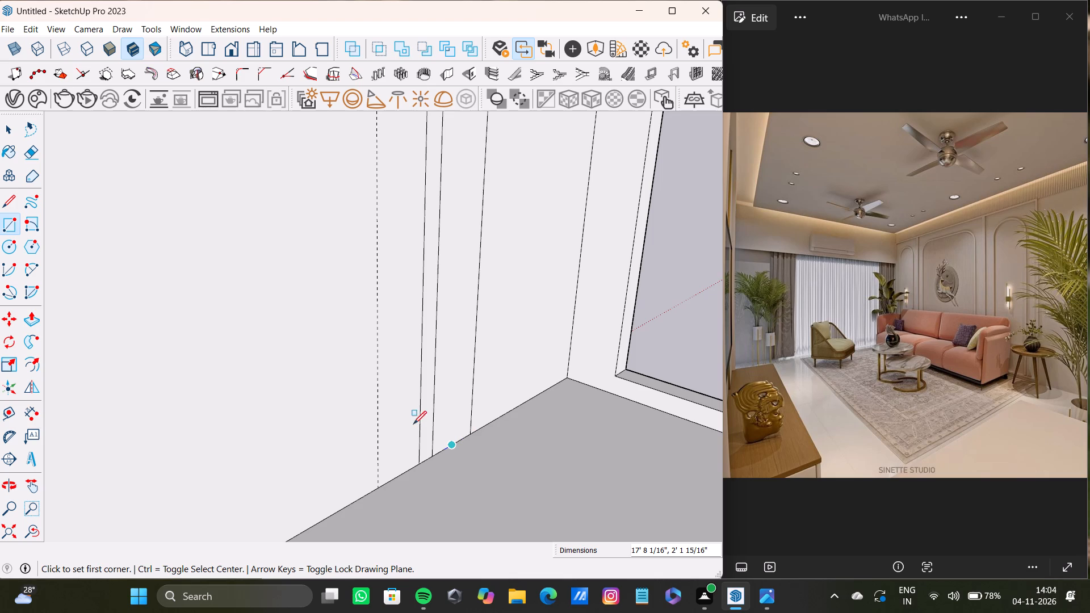
Offset the outline of the side panel near the room's open end outward by about 3".
scroll(413, 424, "down", 20)
scroll(413, 424, "down", 2)
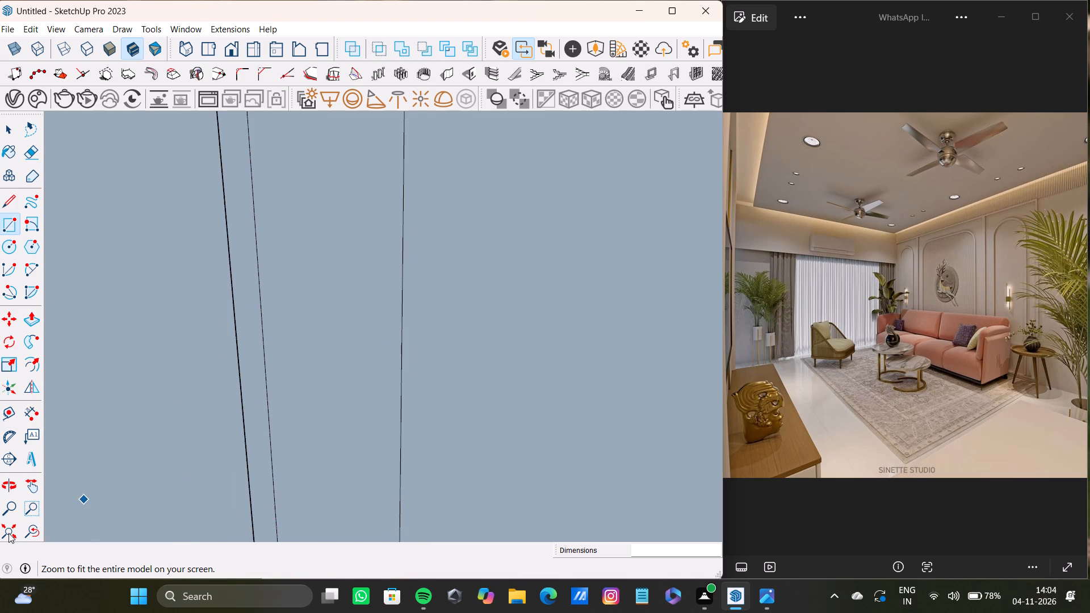
left_click(9, 533)
middle_click_drag(241, 421, 429, 346)
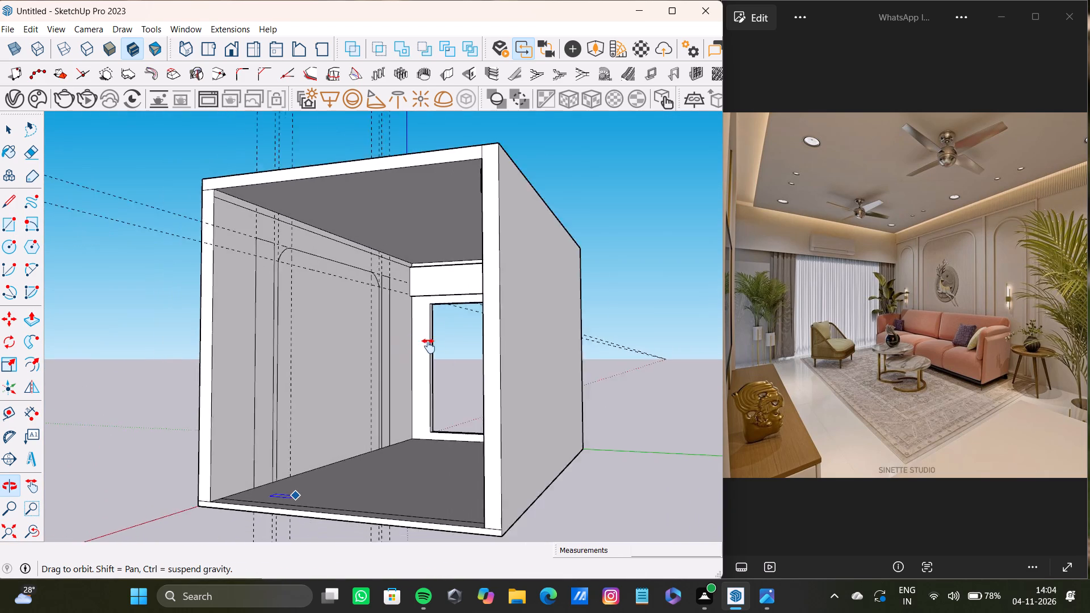
middle_click_drag(429, 346, 464, 360)
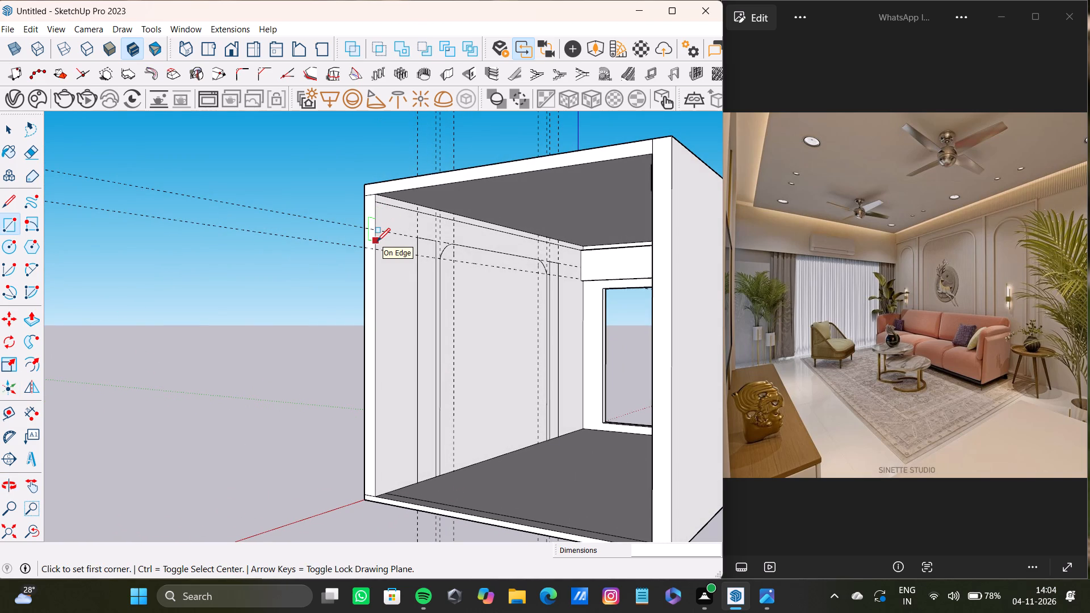
scroll(424, 245, "up", 6)
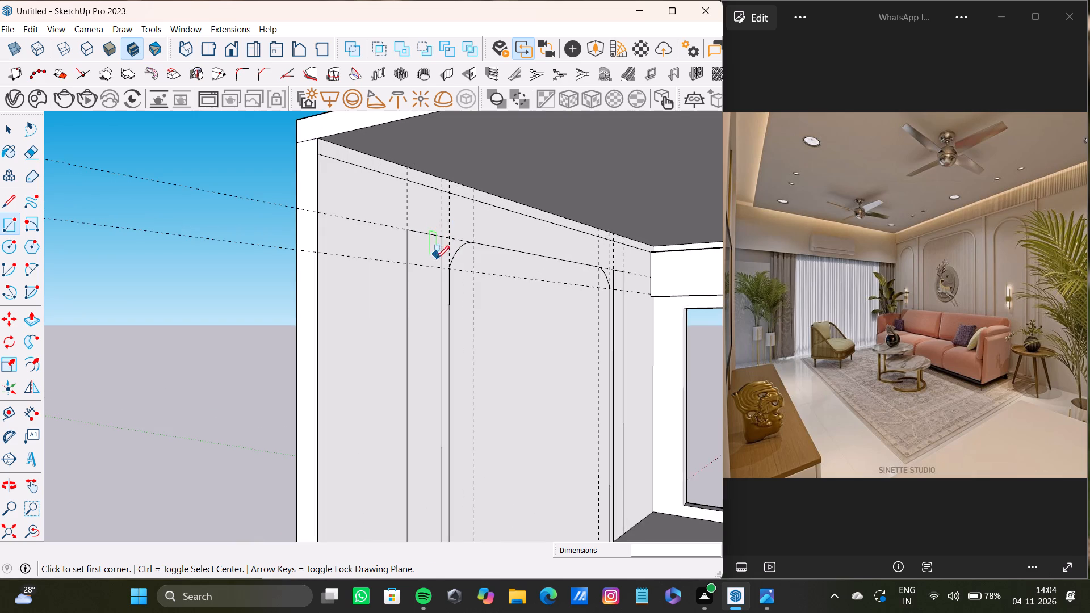
scroll(436, 272, "up", 4)
middle_click_drag(436, 266, 369, 257)
key("space")
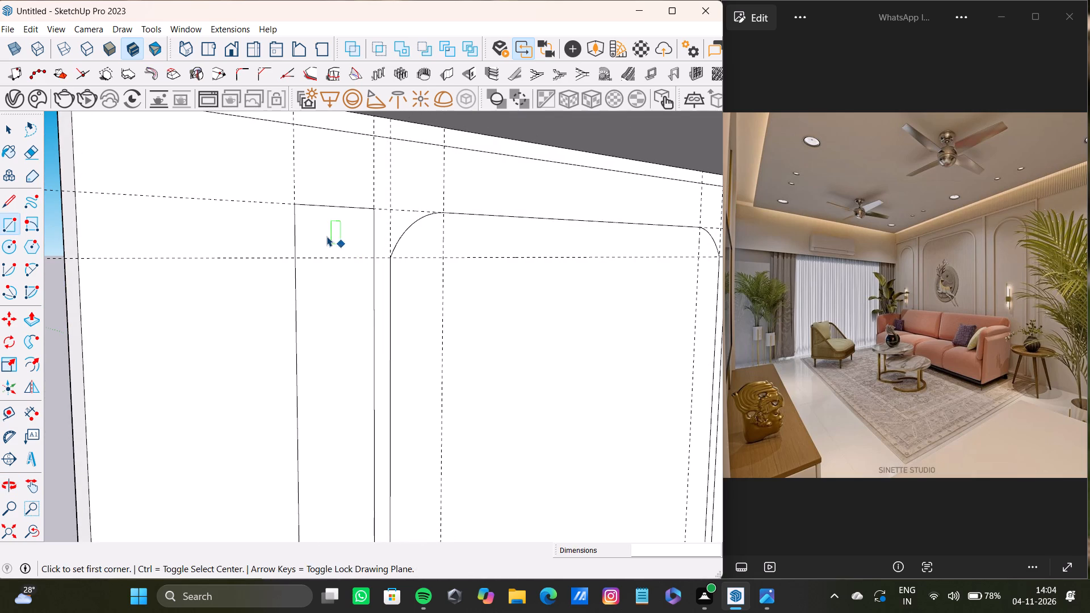
left_click(326, 236)
key("f")
left_click_drag(320, 249, 283, 251)
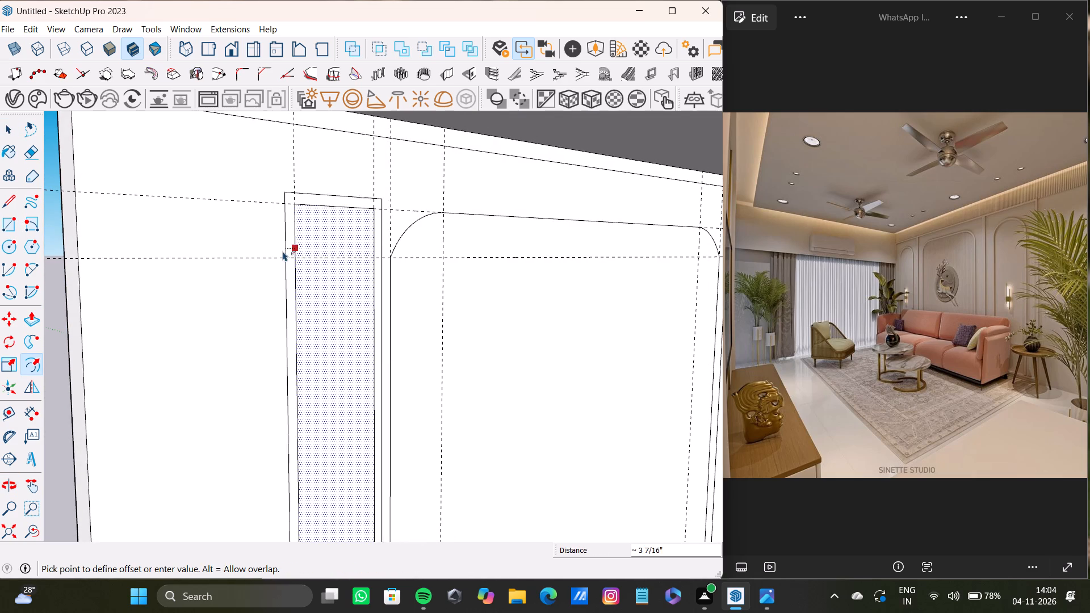
left_click_drag(283, 251, 286, 247)
Offset the outline of the side panel nearer the window wall outward by a similar narrow margin.
scroll(310, 258, "down", 4)
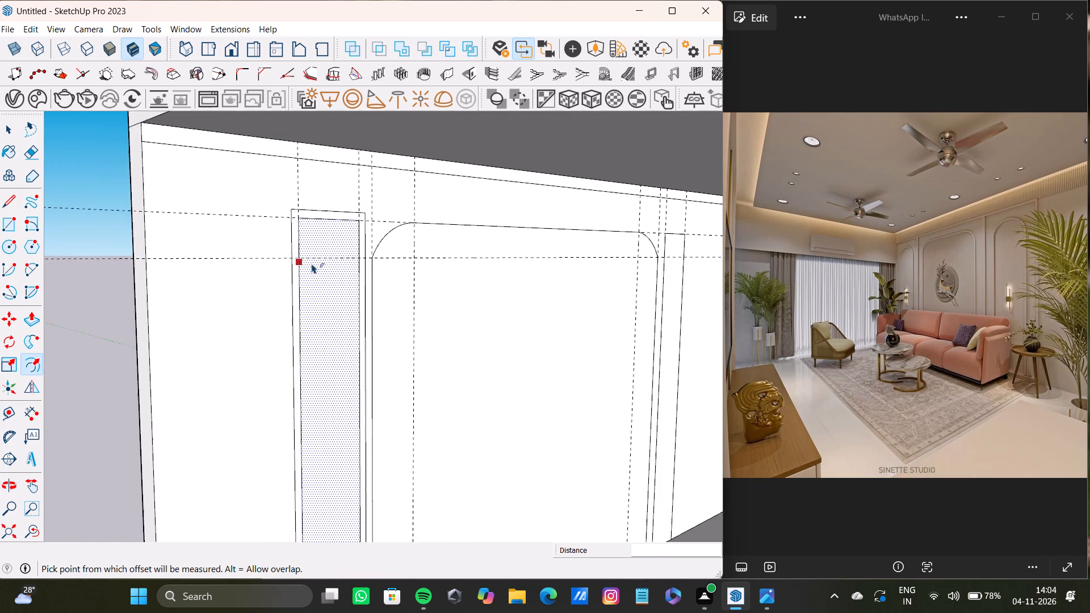
scroll(312, 263, "down", 3)
middle_click_drag(332, 276, 394, 220, "shift")
scroll(628, 241, "up", 4)
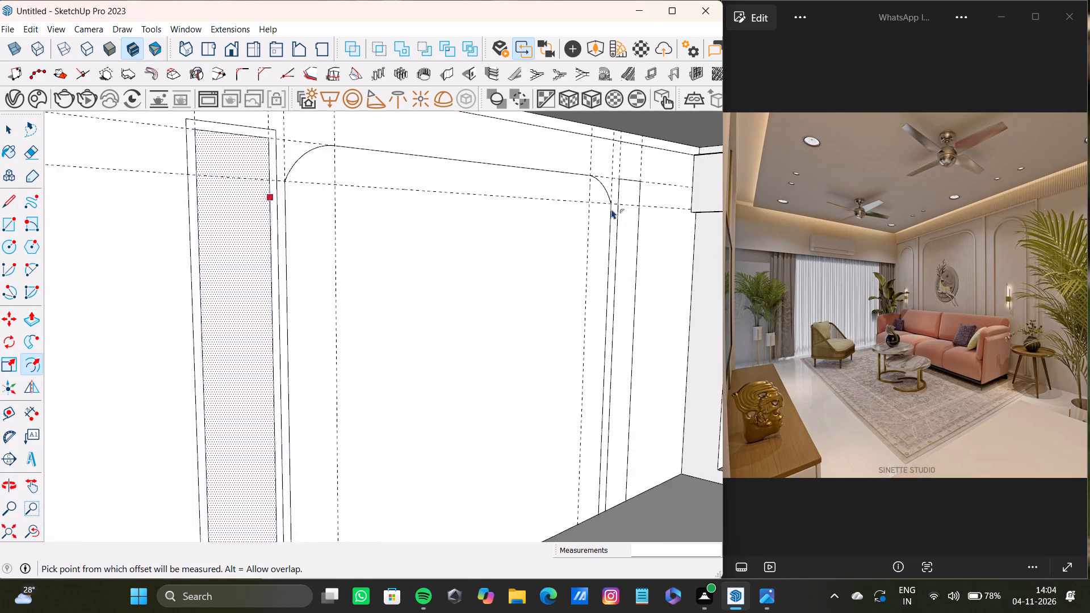
scroll(611, 209, "up", 5)
key("space")
left_click(630, 190)
key("f")
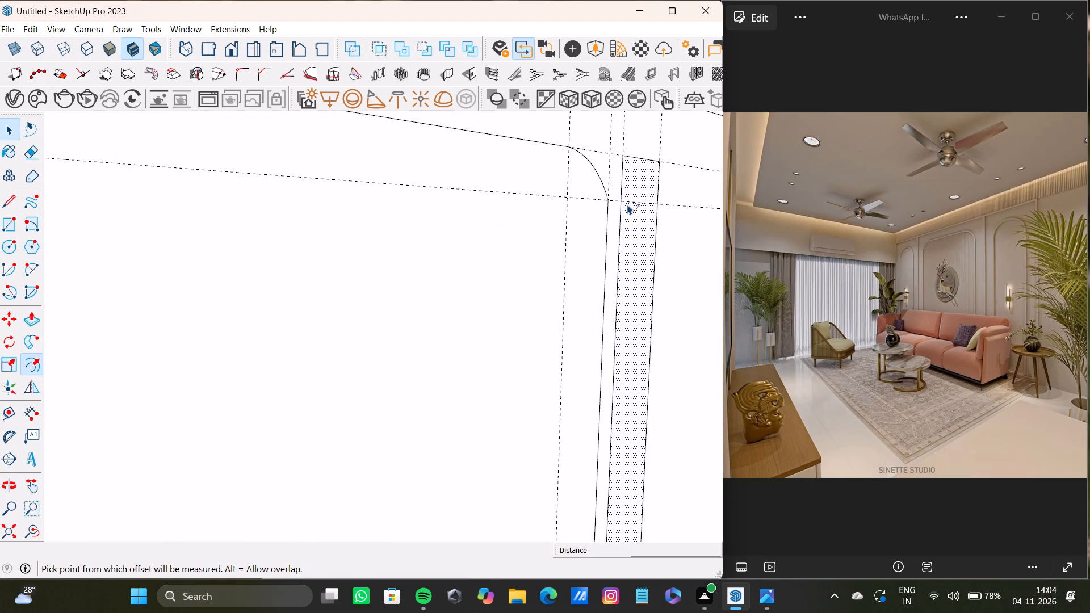
left_click_drag(627, 204, 615, 206)
key("space")
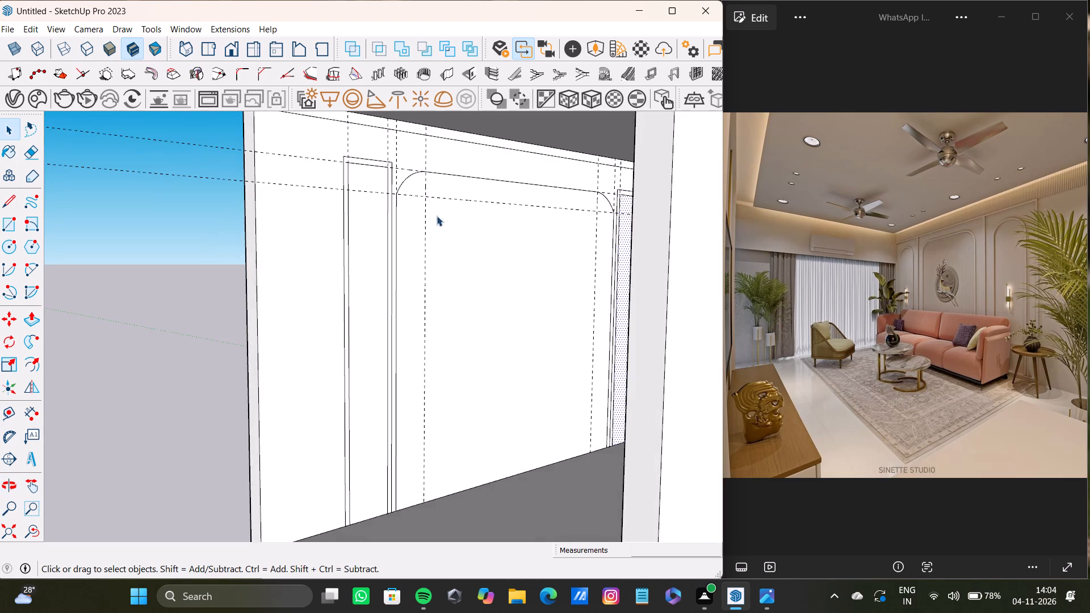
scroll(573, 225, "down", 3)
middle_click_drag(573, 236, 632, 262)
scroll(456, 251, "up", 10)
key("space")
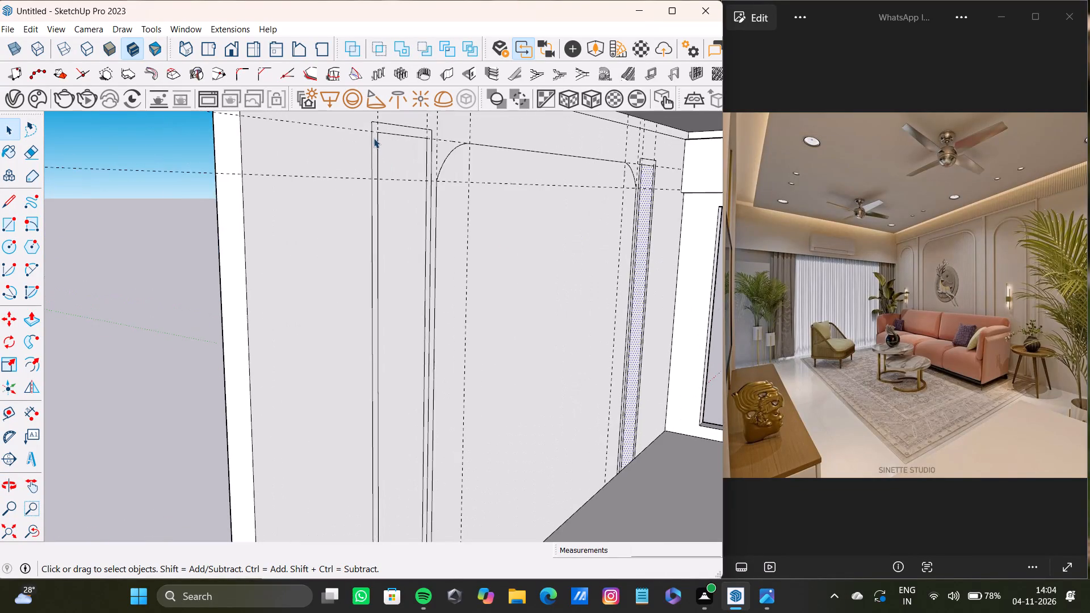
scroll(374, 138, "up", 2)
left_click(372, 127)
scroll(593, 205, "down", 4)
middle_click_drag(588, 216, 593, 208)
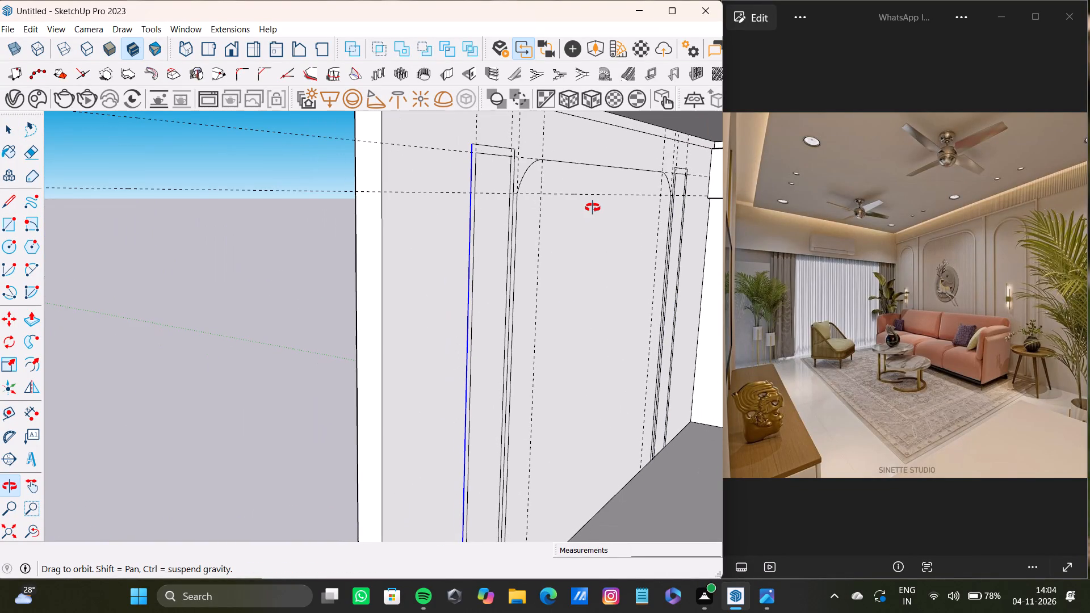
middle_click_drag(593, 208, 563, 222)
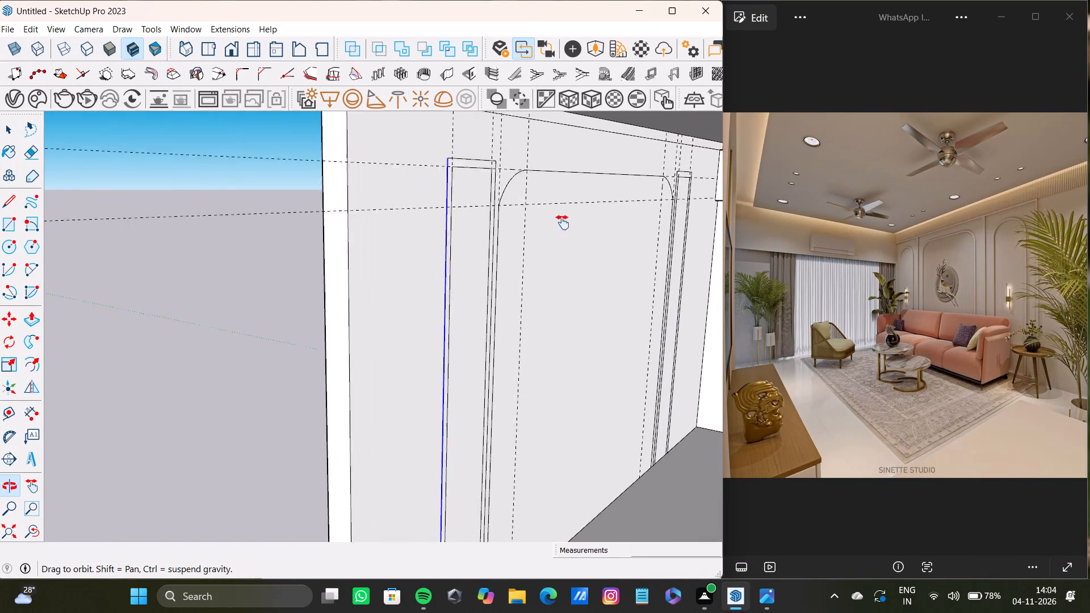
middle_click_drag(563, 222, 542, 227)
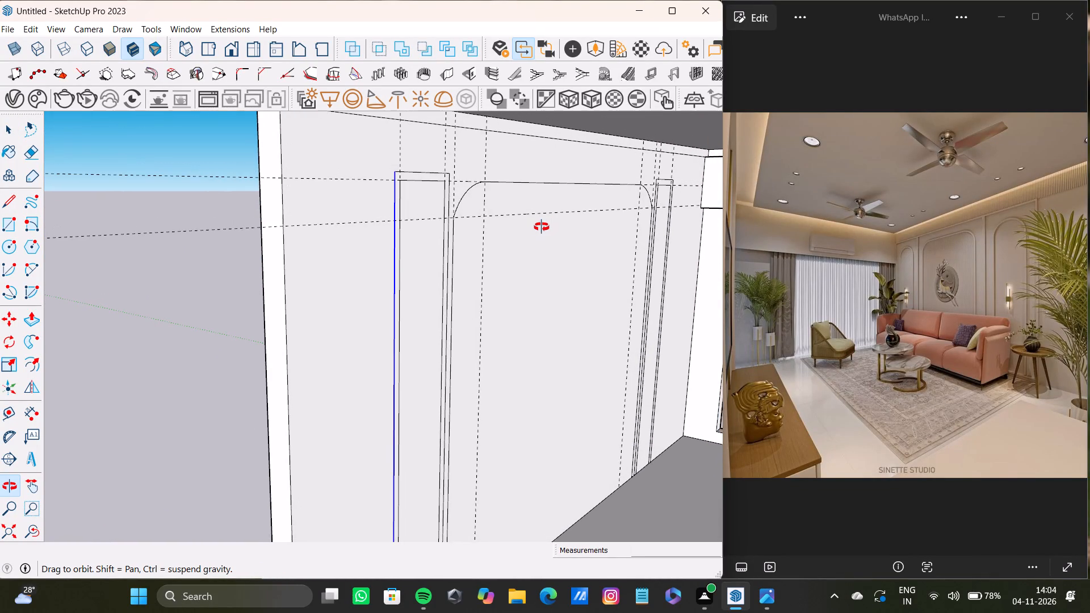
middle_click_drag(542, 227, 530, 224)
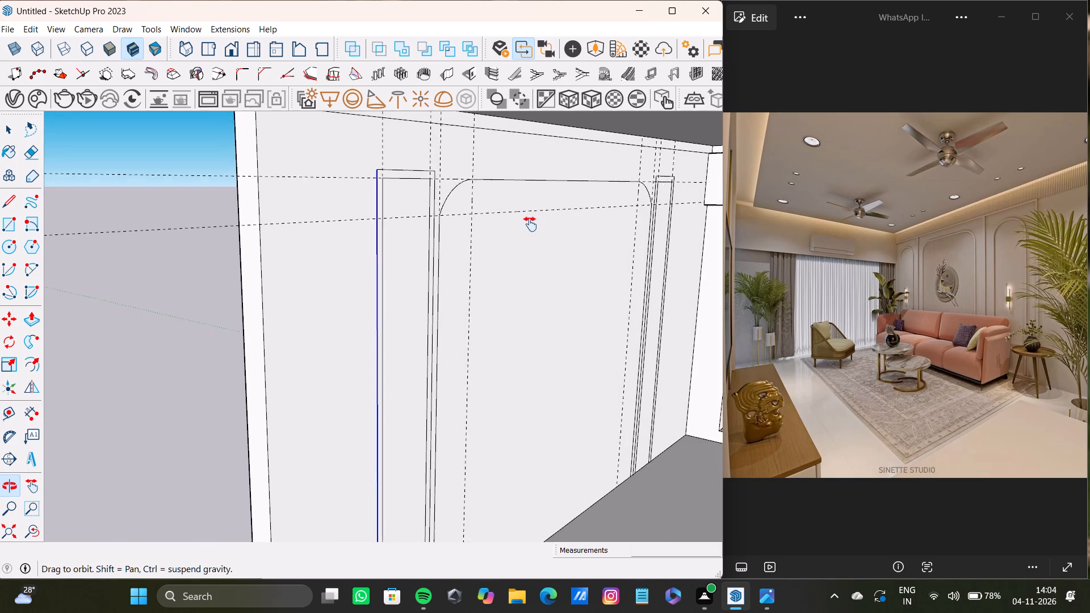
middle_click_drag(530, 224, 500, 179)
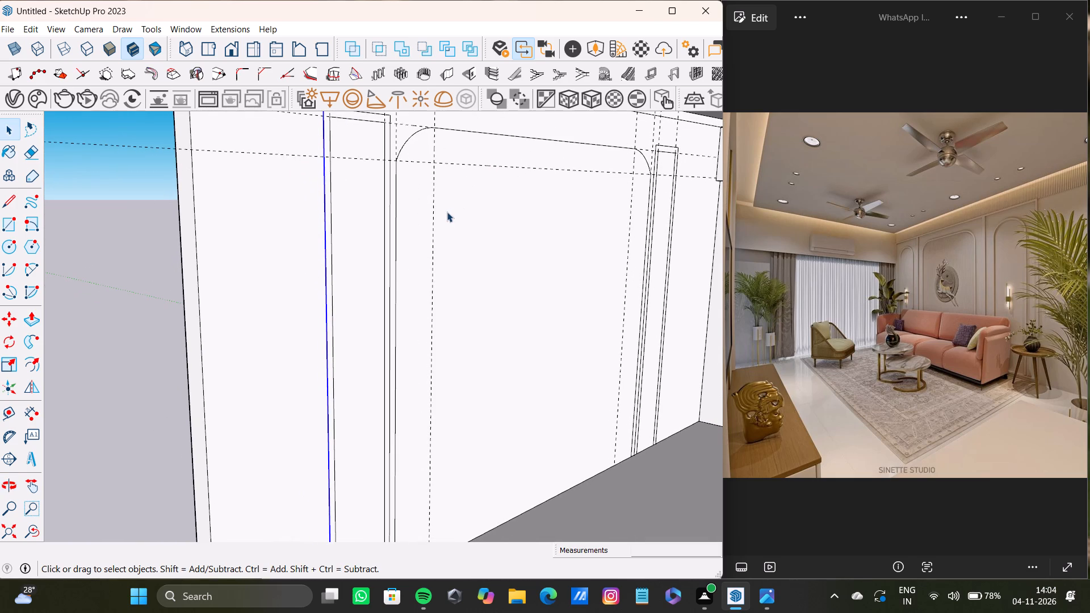
Push/pull the round-cornered central panel face about 3" out from the wall into the room.
key("space")
left_click(430, 205)
key("p")
left_click_drag(423, 158, 432, 164)
scroll(427, 165, "up", 5)
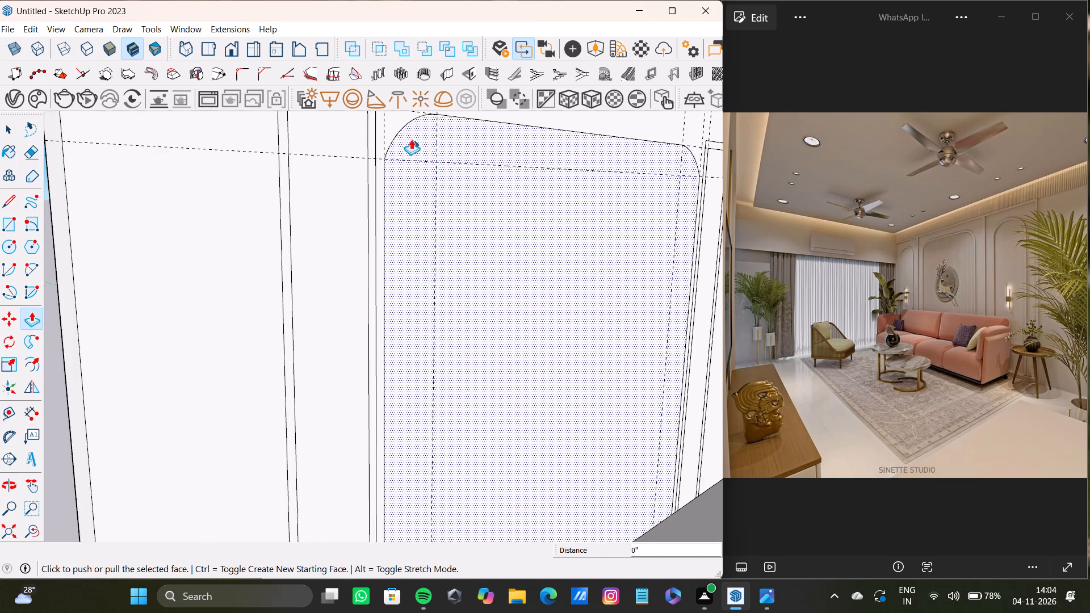
scroll(411, 139, "up", 1)
left_click_drag(406, 141, 415, 148)
scroll(421, 184, "down", 13)
middle_click_drag(451, 251, 472, 235, "shift")
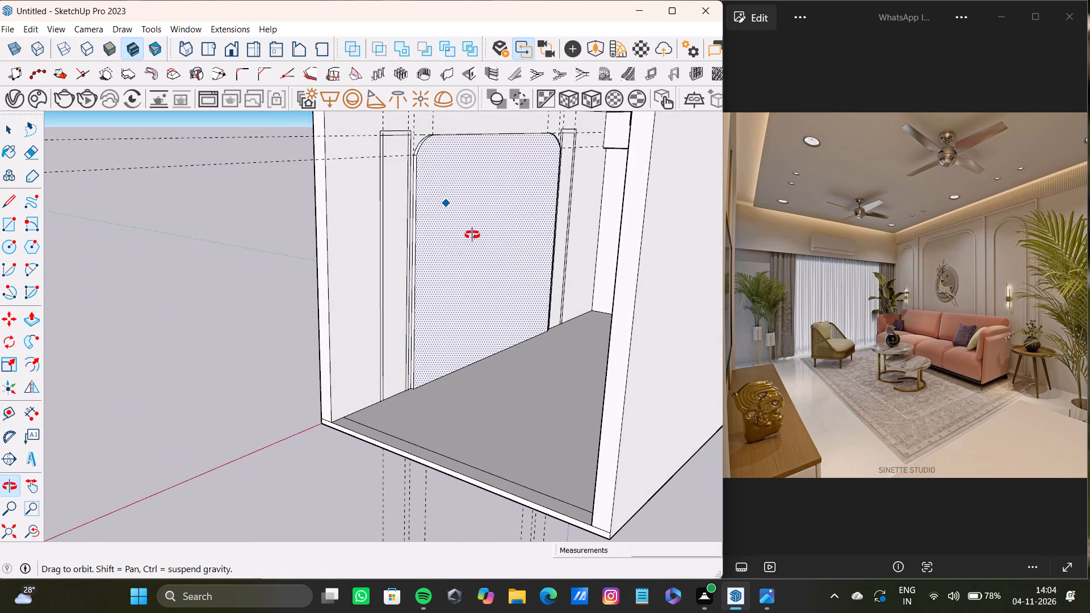
middle_click_drag(472, 235, 495, 244, "shift")
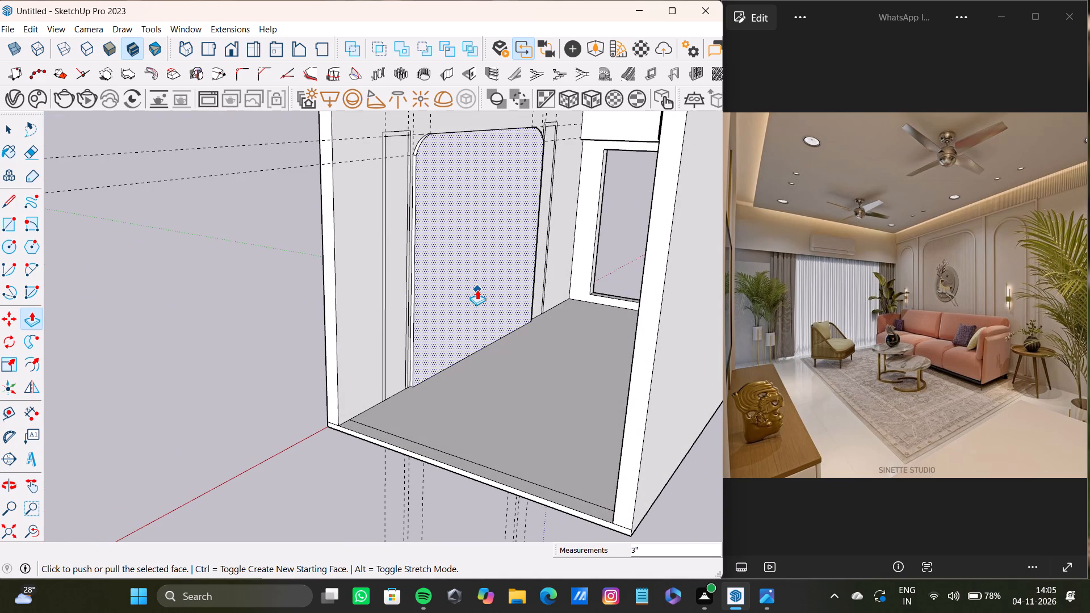
Offset the outline of the raised round-cornered central panel inward by about 8 11/16".
scroll(479, 250, "up", 6)
middle_click_drag(479, 247, 448, 251)
scroll(440, 242, "down", 3)
middle_click_drag(440, 242, 513, 376, "shift")
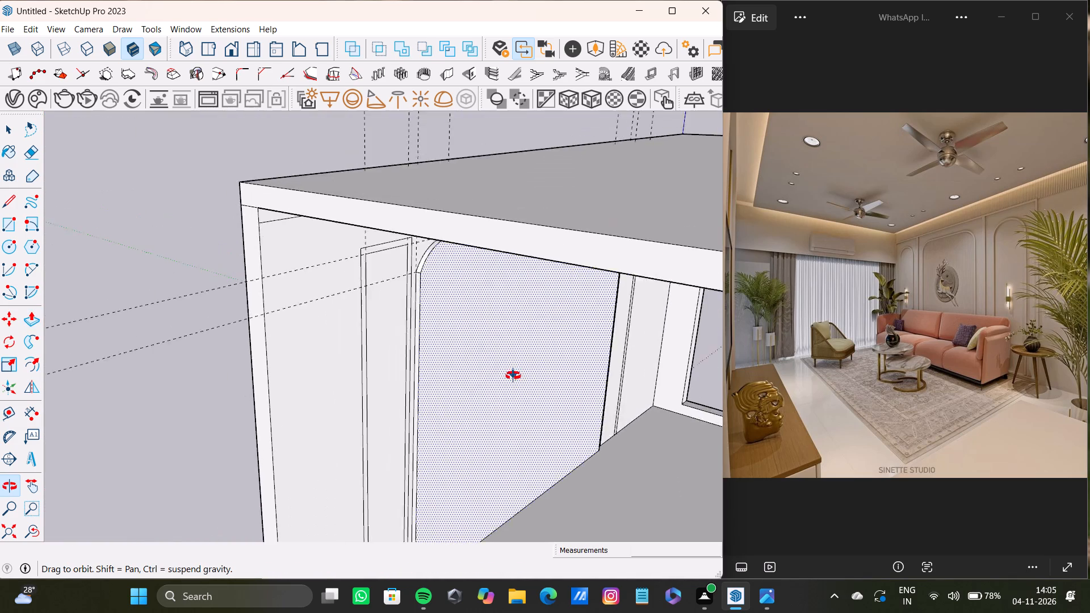
middle_click_drag(513, 376, 472, 339, "shift")
key("f")
left_click_drag(460, 339, 433, 339)
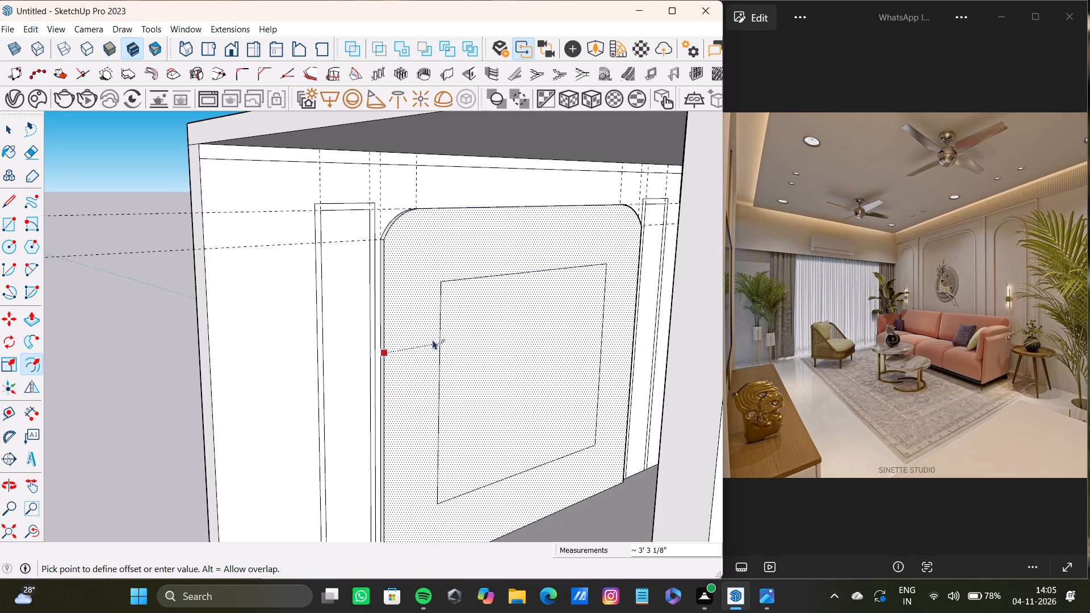
left_click_drag(433, 339, 399, 331)
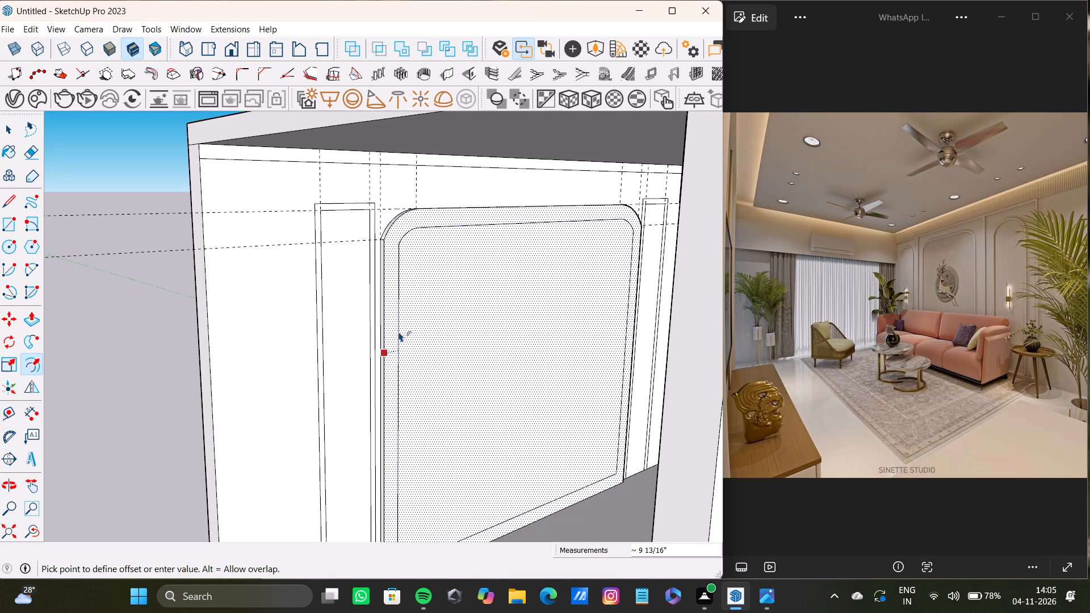
left_click_drag(399, 331, 397, 331)
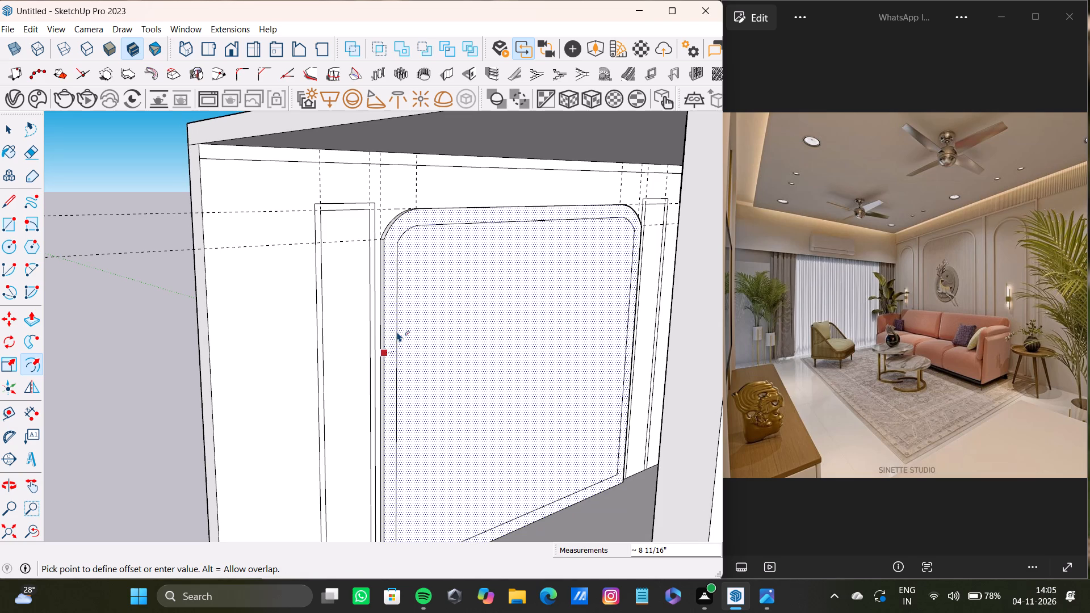
left_click_drag(397, 331, 396, 334)
Push the inner face of the central panel back about 3 5/16" to leave a raised border around it.
key("space")
left_click(424, 317)
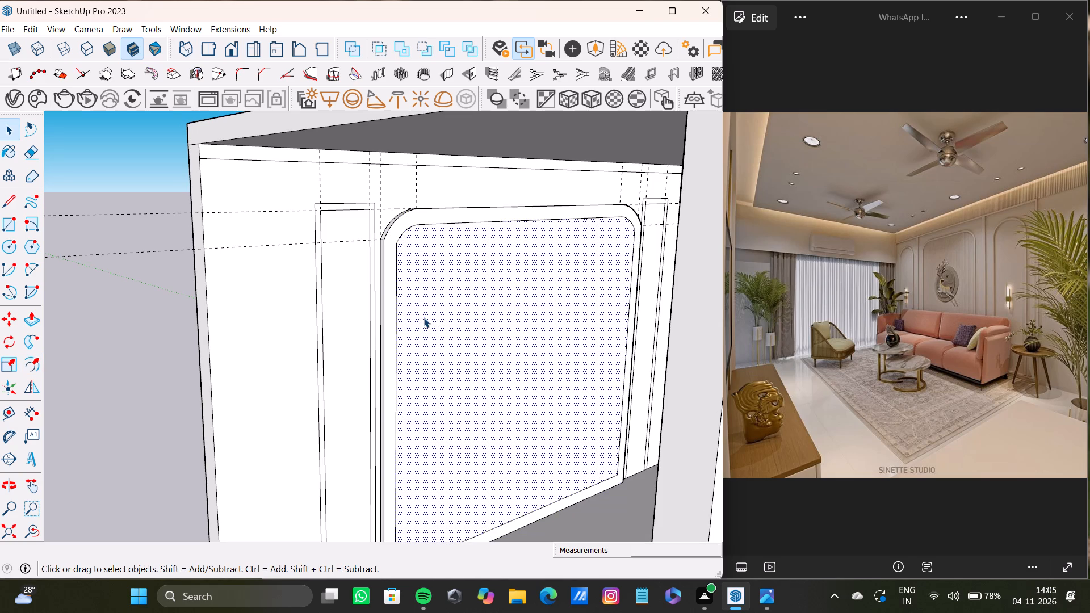
key("p")
scroll(431, 350, "down", 5)
middle_click_drag(431, 352, 448, 333, "shift")
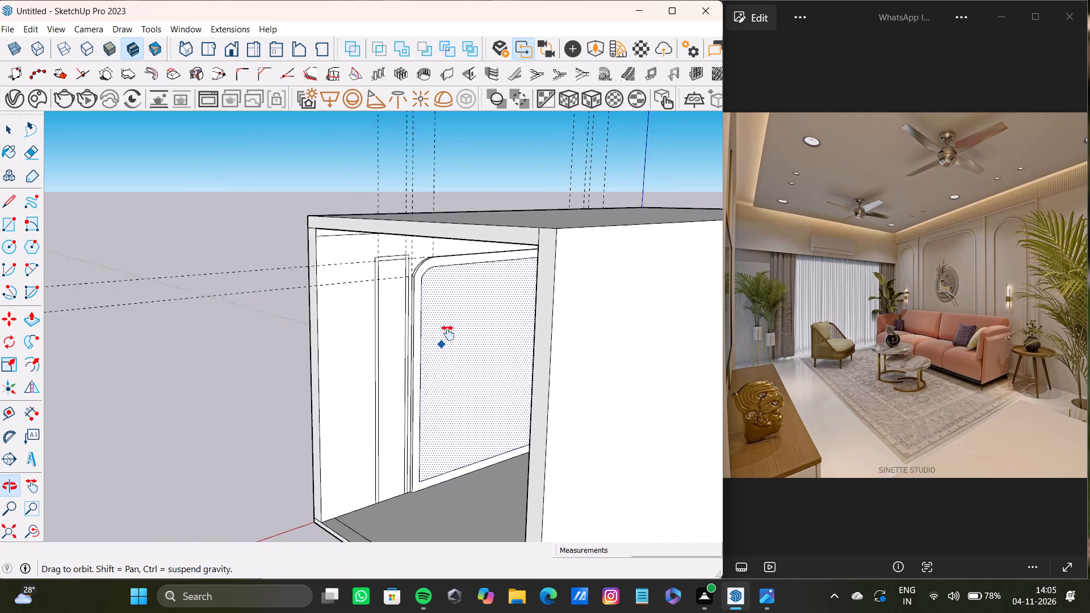
middle_click_drag(448, 333, 457, 302, "shift")
scroll(445, 314, "up", 4)
left_click(443, 316)
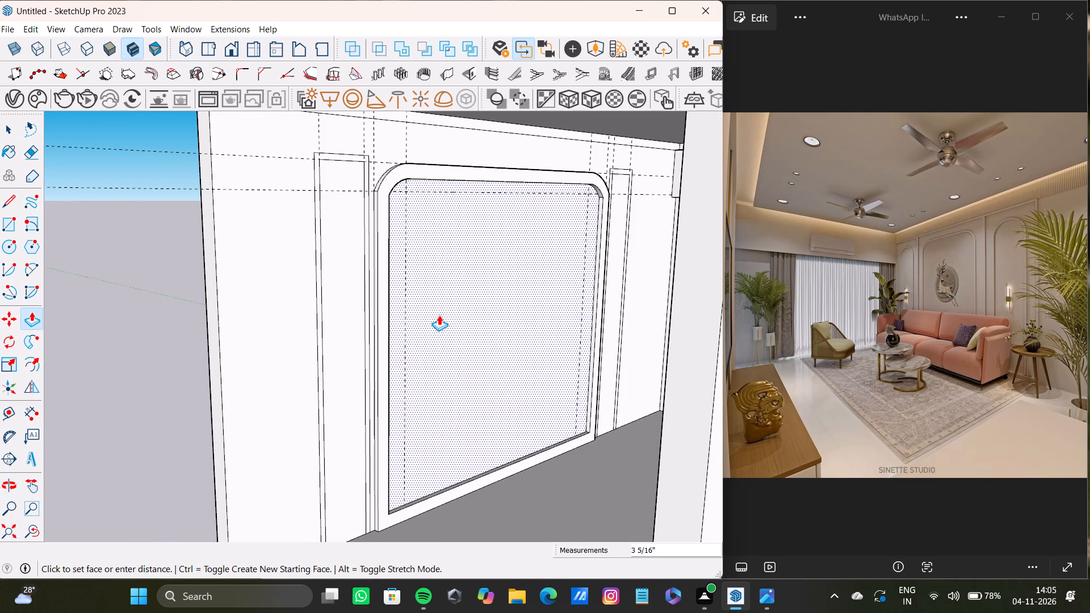
Push the top ledge of the central panel's bottom border down about 8 1/4" to the floor, removing that strip.
scroll(476, 359, "down", 1)
middle_click_drag(479, 376, 491, 340, "shift")
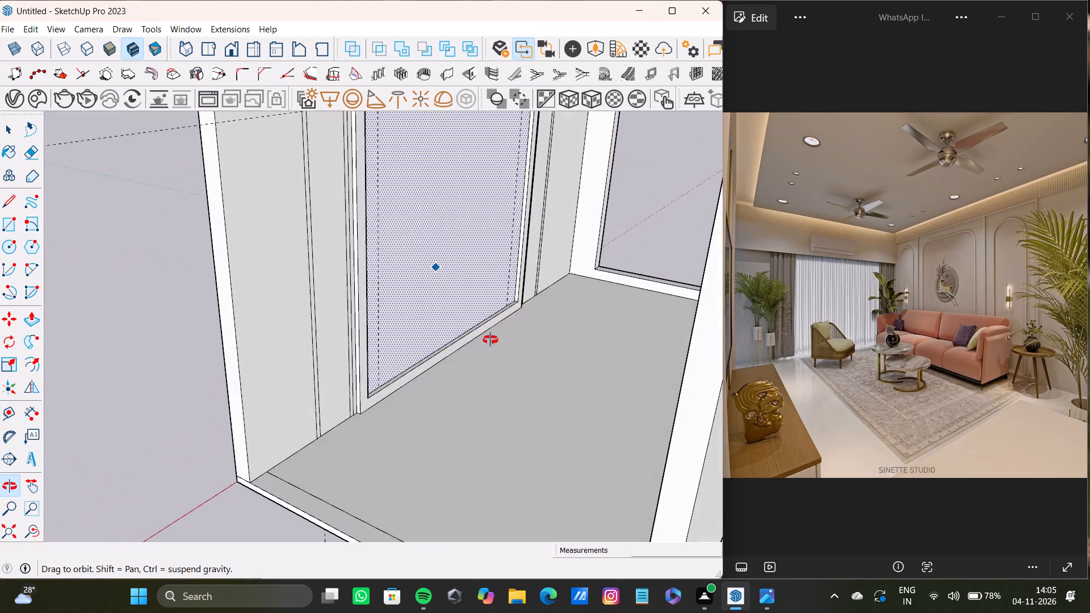
middle_click_drag(491, 340, 467, 297, "shift")
scroll(436, 321, "up", 7)
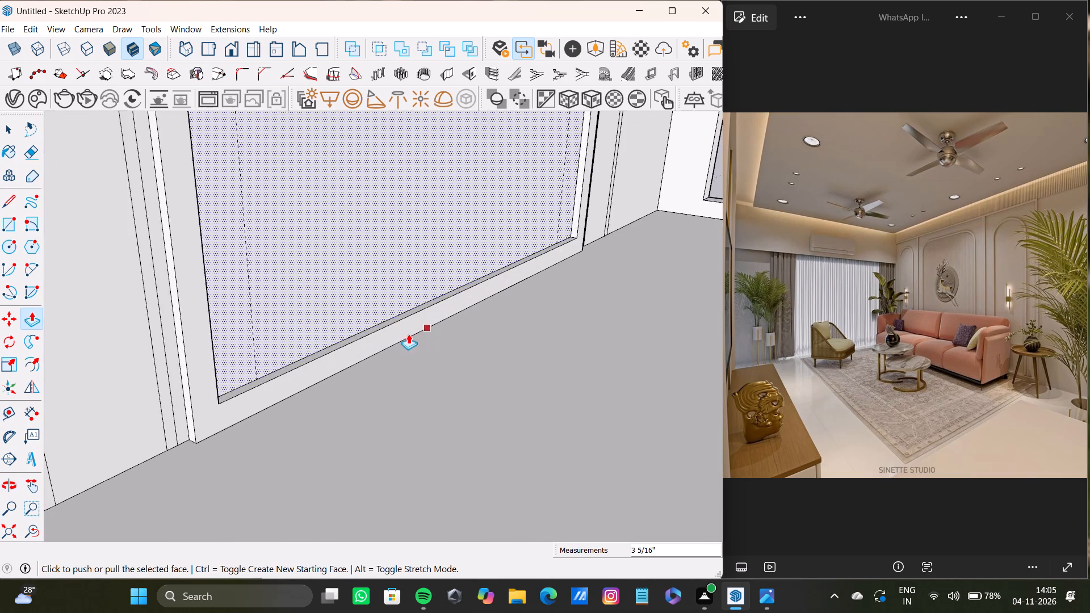
scroll(408, 334, "up", 2)
key("space")
scroll(345, 347, "up", 1)
middle_click_drag(345, 347, 368, 341)
scroll(357, 349, "up", 3)
key("space")
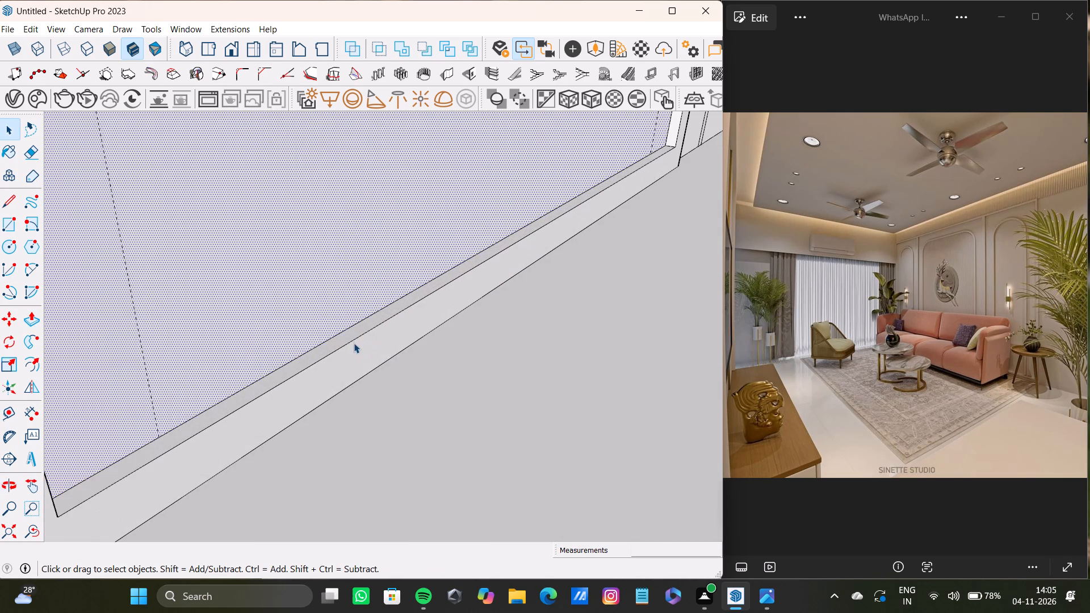
left_click(354, 331)
key("p")
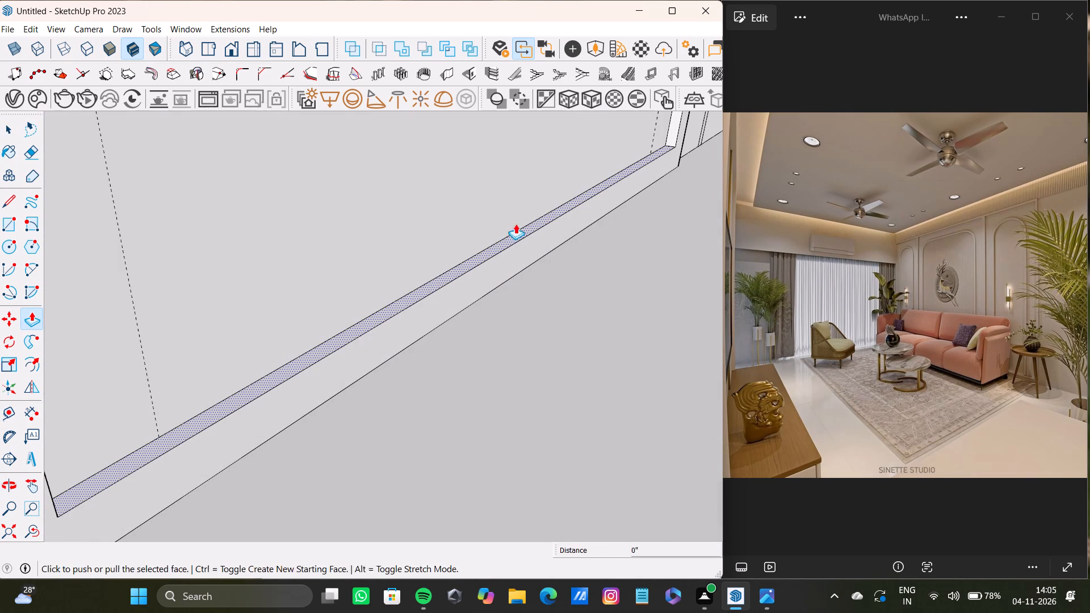
left_click_drag(515, 224, 527, 271)
scroll(527, 271, "down", 17)
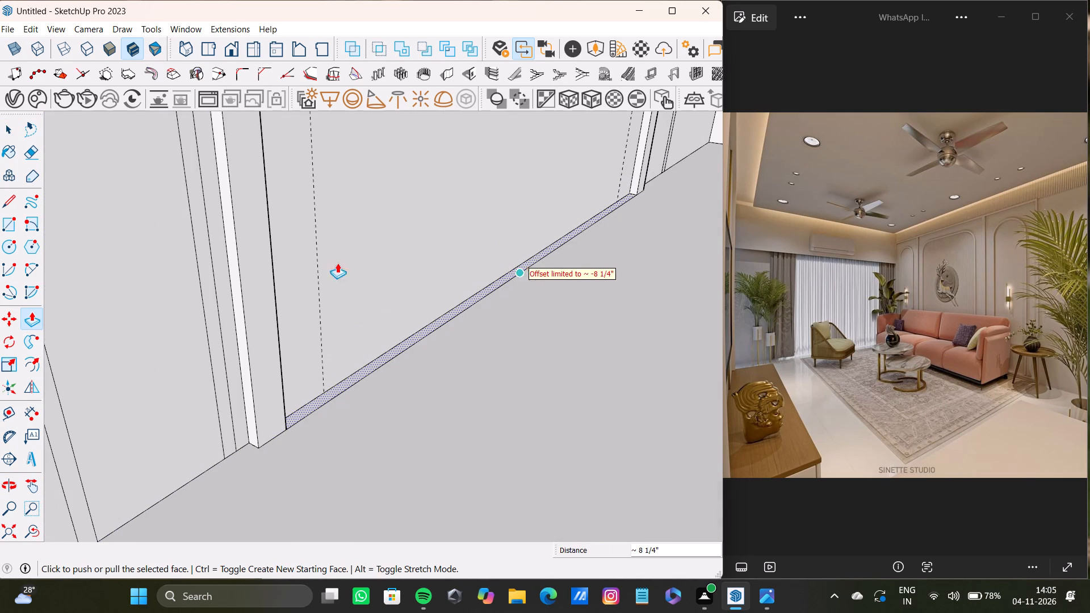
scroll(337, 263, "down", 15)
middle_click_drag(408, 273, 467, 232, "shift")
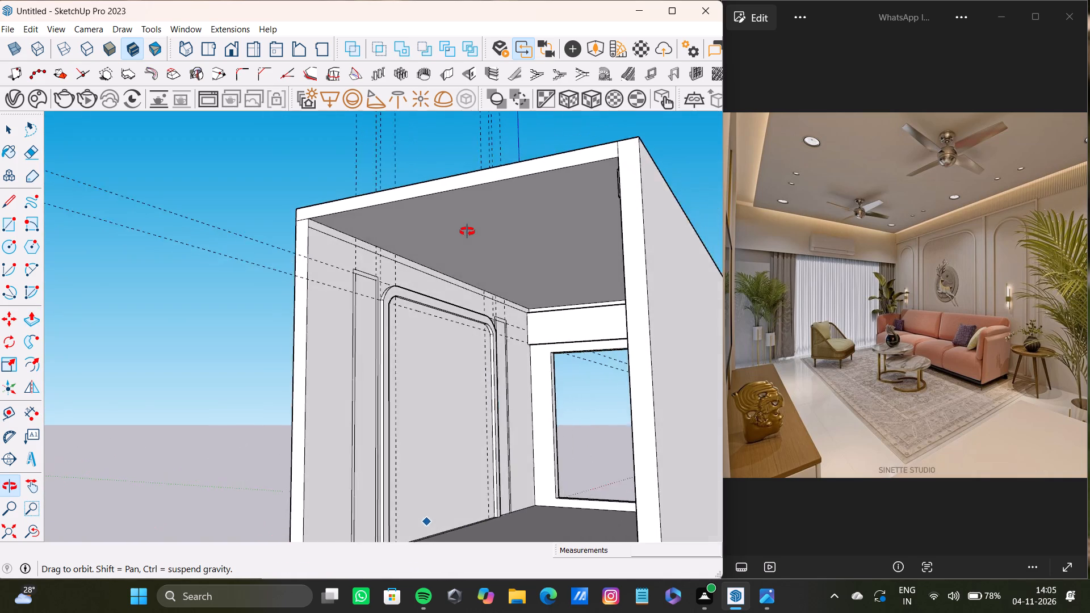
middle_click_drag(467, 232, 421, 229, "shift")
scroll(385, 291, "up", 7)
key("space")
Place a horizontal guide across the recessed central panel about 4' above its bottom edge.
scroll(572, 344, "down", 3)
middle_click_drag(569, 359, 508, 312, "shift")
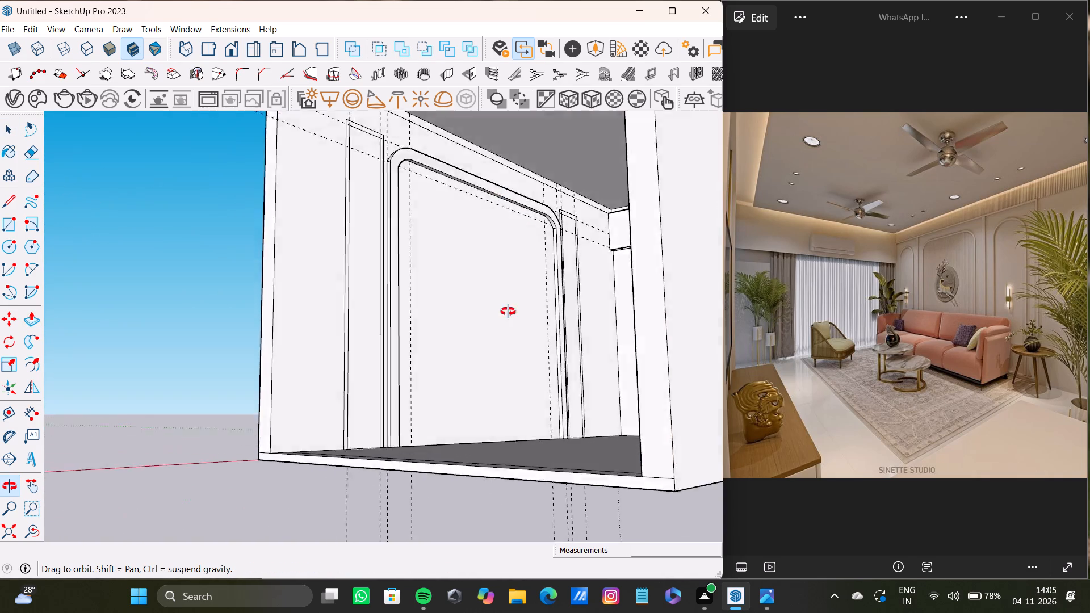
middle_click_drag(508, 312, 522, 334, "shift")
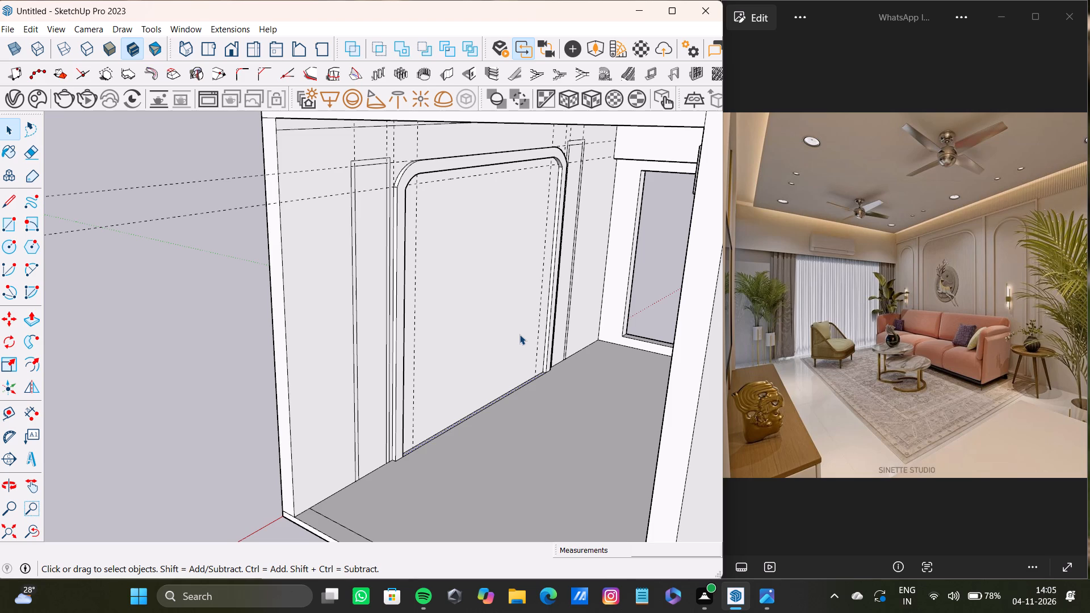
scroll(407, 447, "up", 11)
key("t")
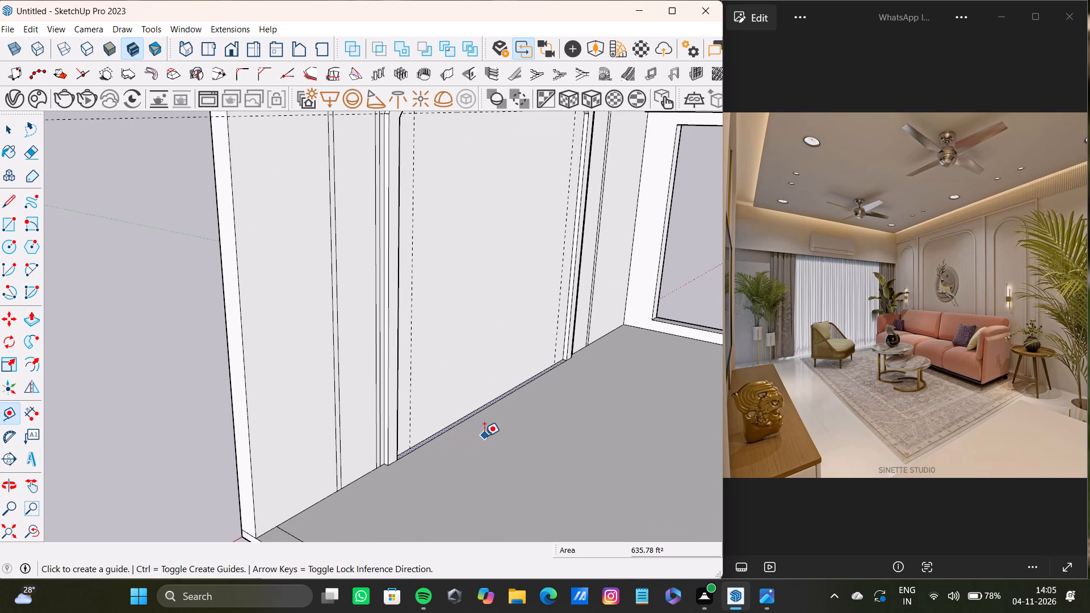
scroll(476, 429, "up", 9)
left_click(465, 400)
scroll(447, 320, "down", 2)
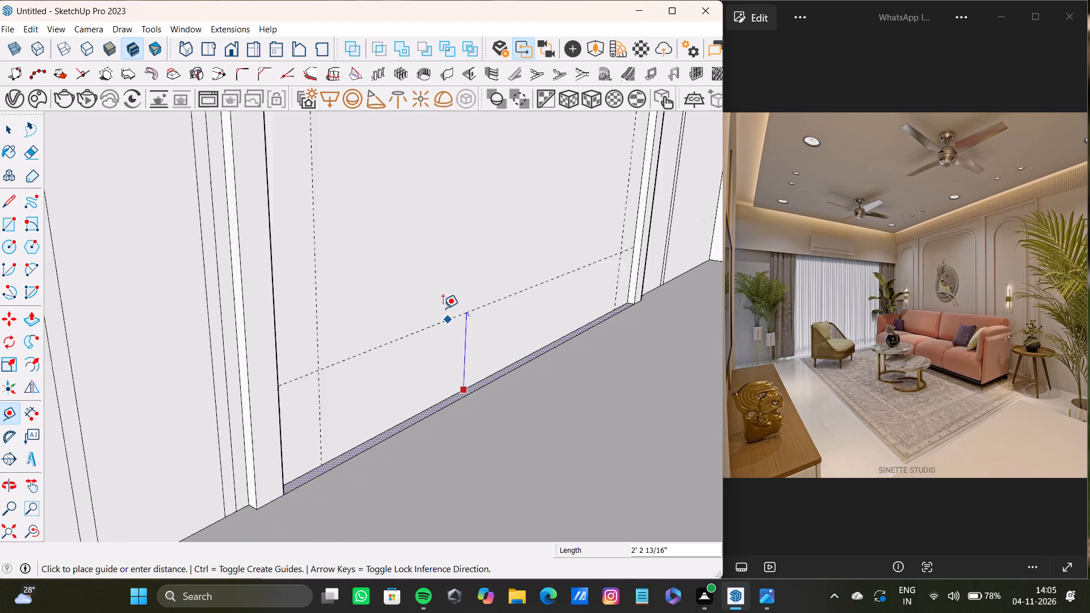
scroll(443, 308, "down", 6)
middle_click_drag(432, 274, 429, 301, "shift")
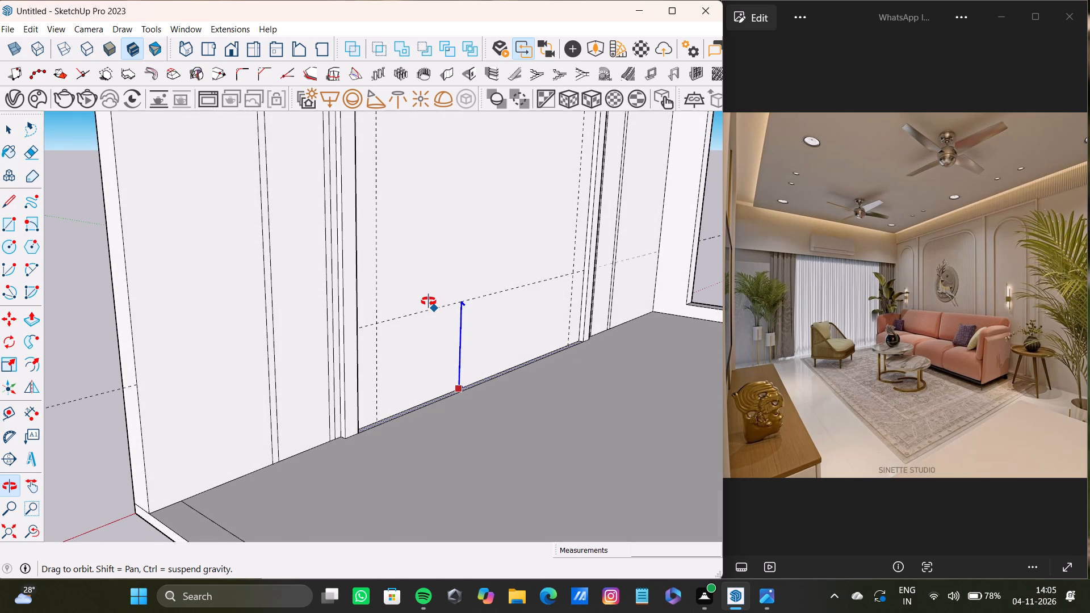
middle_click_drag(429, 301, 430, 280, "shift")
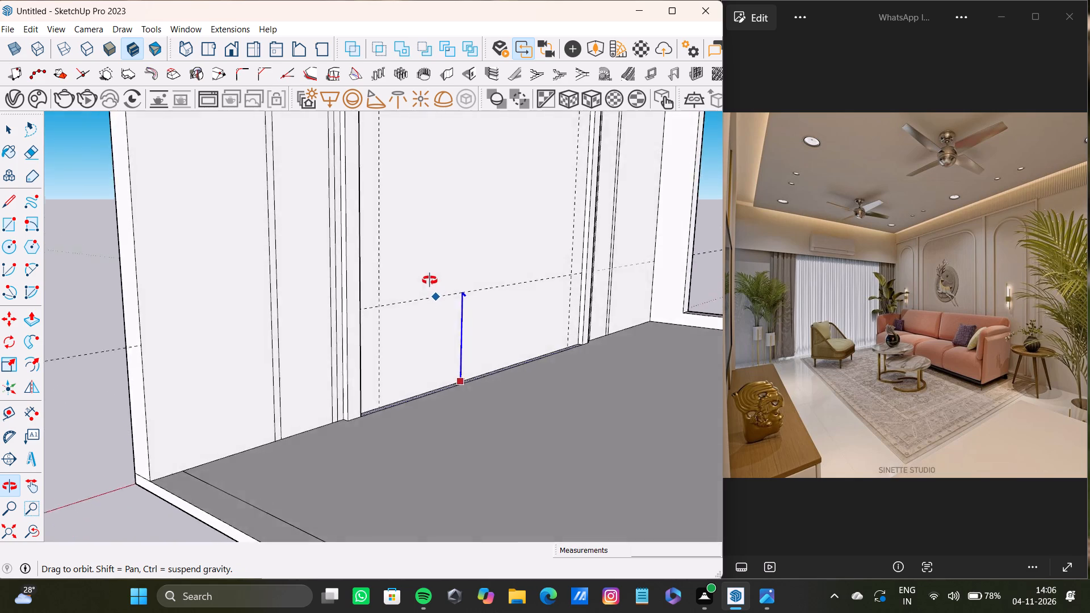
middle_click_drag(430, 280, 504, 337, "shift")
scroll(504, 337, "down", 2)
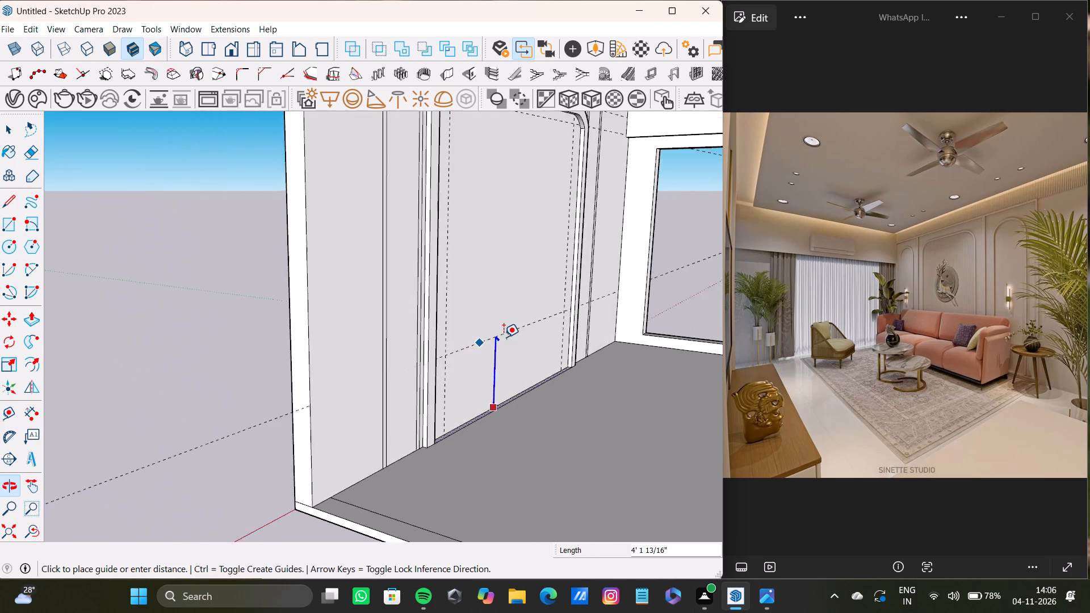
scroll(504, 337, "down", 3)
middle_click_drag(504, 337, 448, 325)
scroll(457, 322, "up", 2)
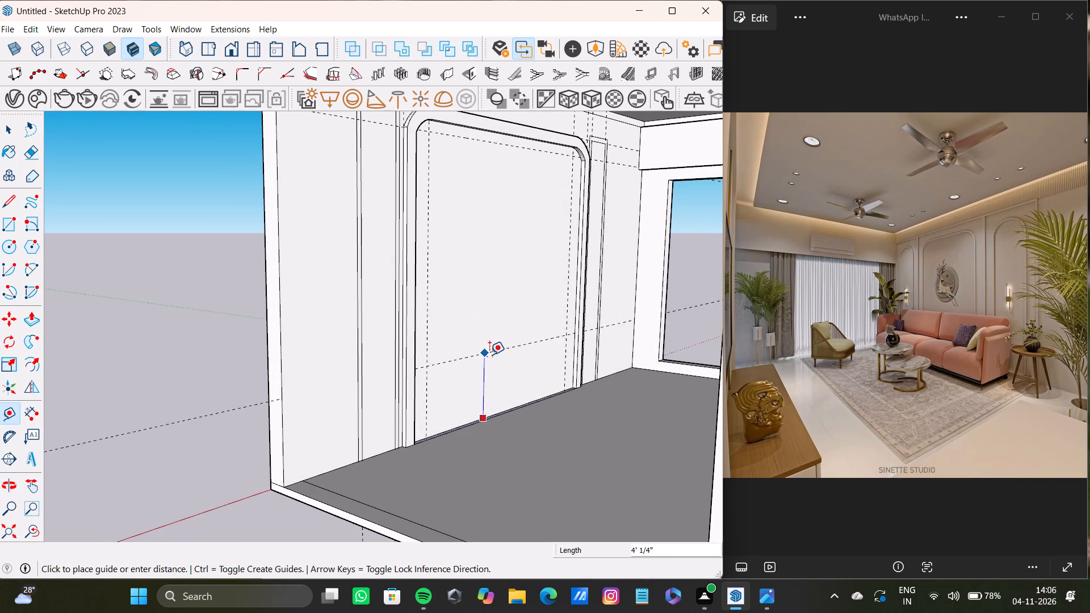
left_click(492, 350)
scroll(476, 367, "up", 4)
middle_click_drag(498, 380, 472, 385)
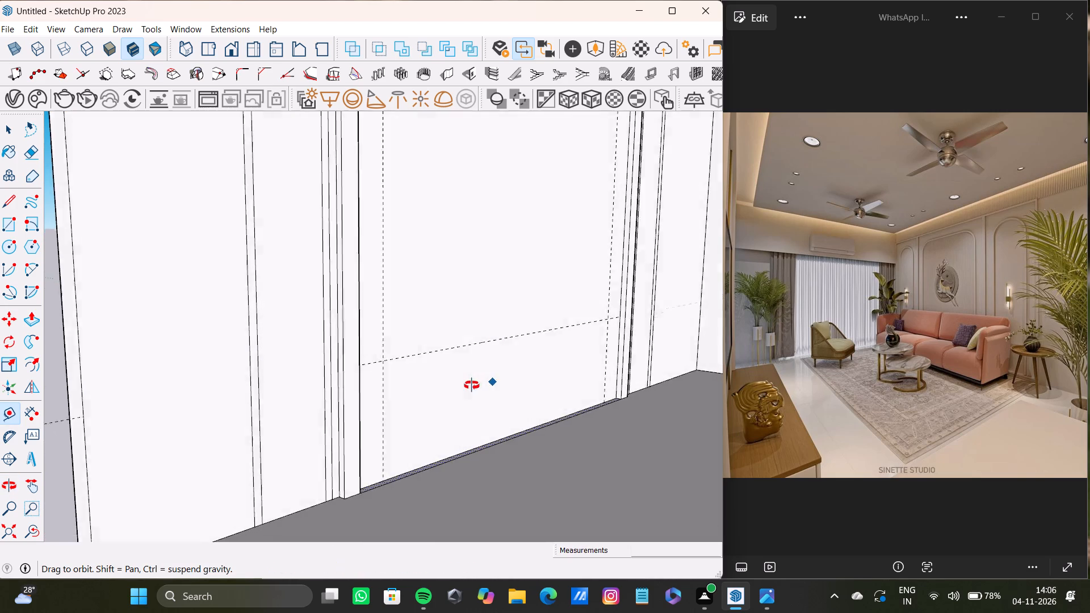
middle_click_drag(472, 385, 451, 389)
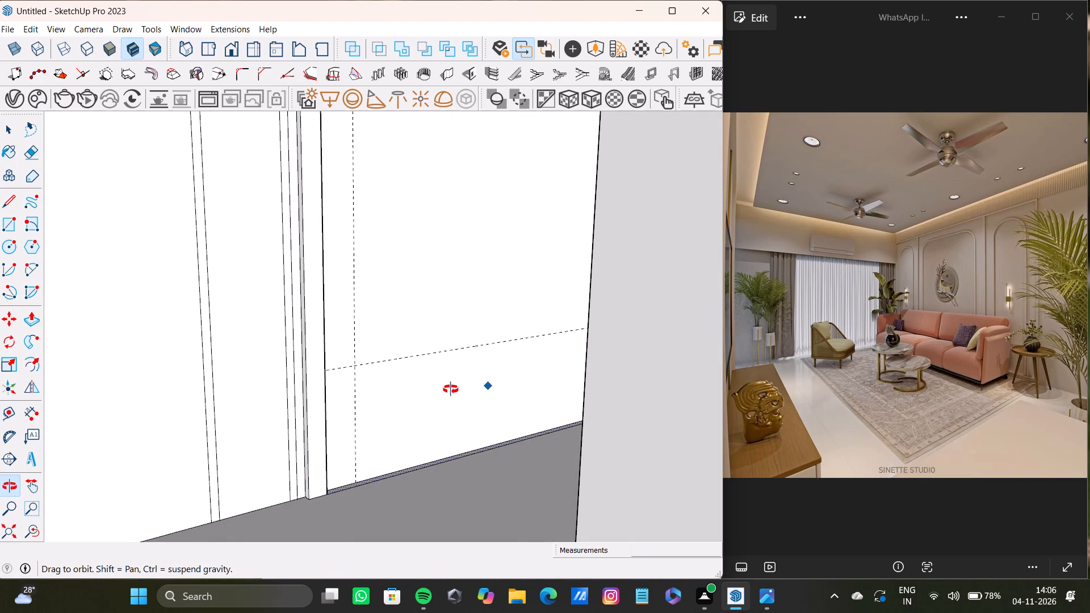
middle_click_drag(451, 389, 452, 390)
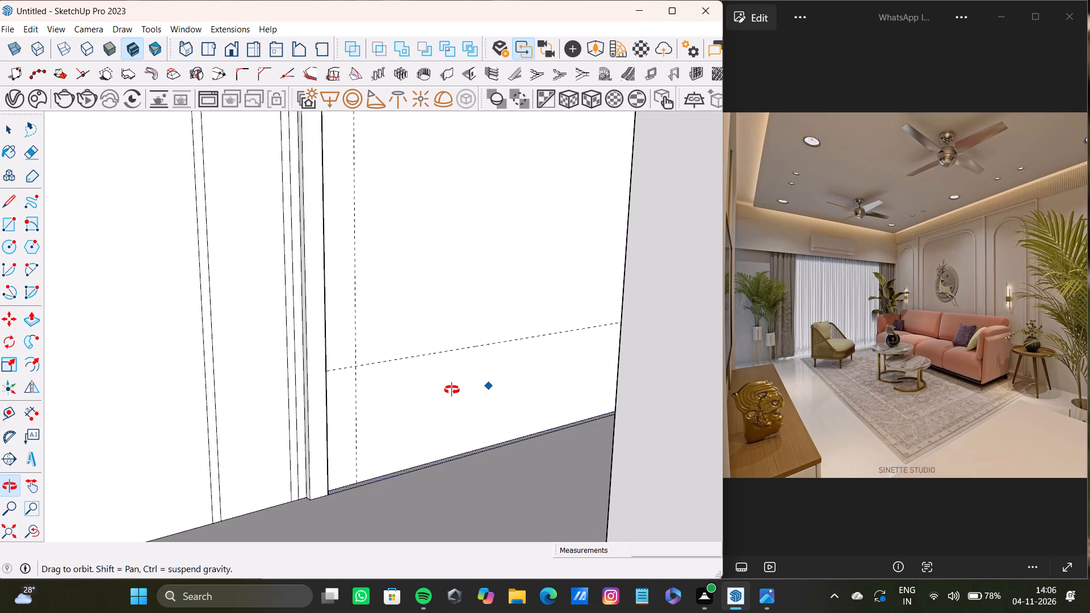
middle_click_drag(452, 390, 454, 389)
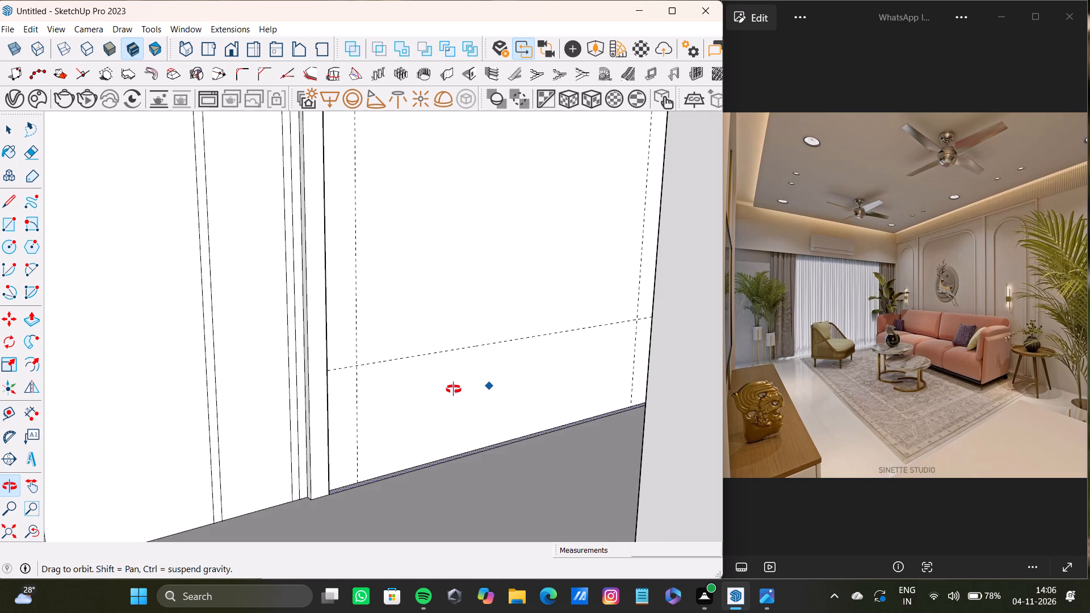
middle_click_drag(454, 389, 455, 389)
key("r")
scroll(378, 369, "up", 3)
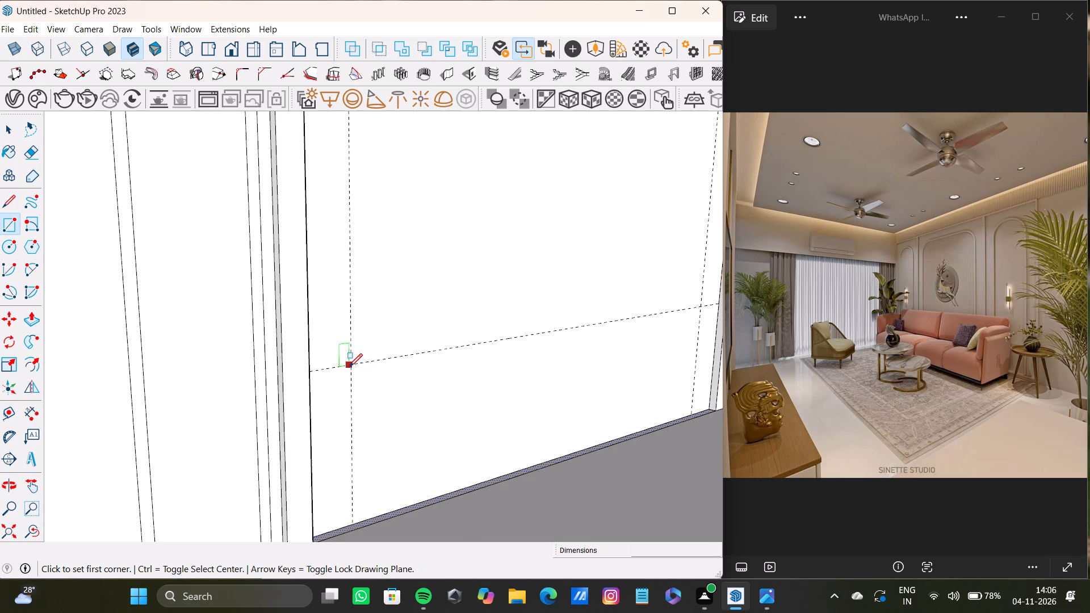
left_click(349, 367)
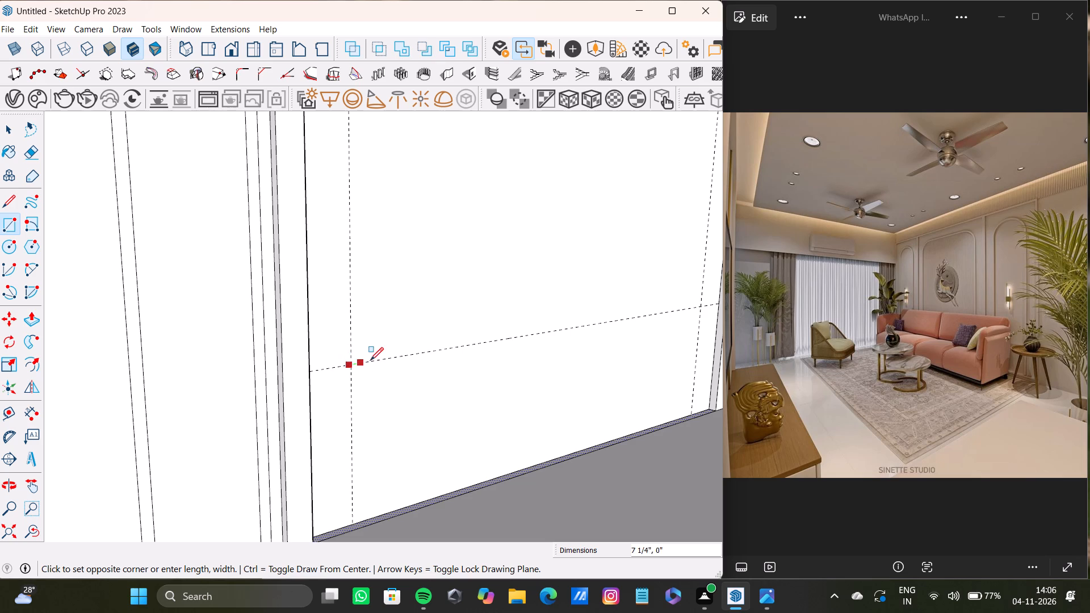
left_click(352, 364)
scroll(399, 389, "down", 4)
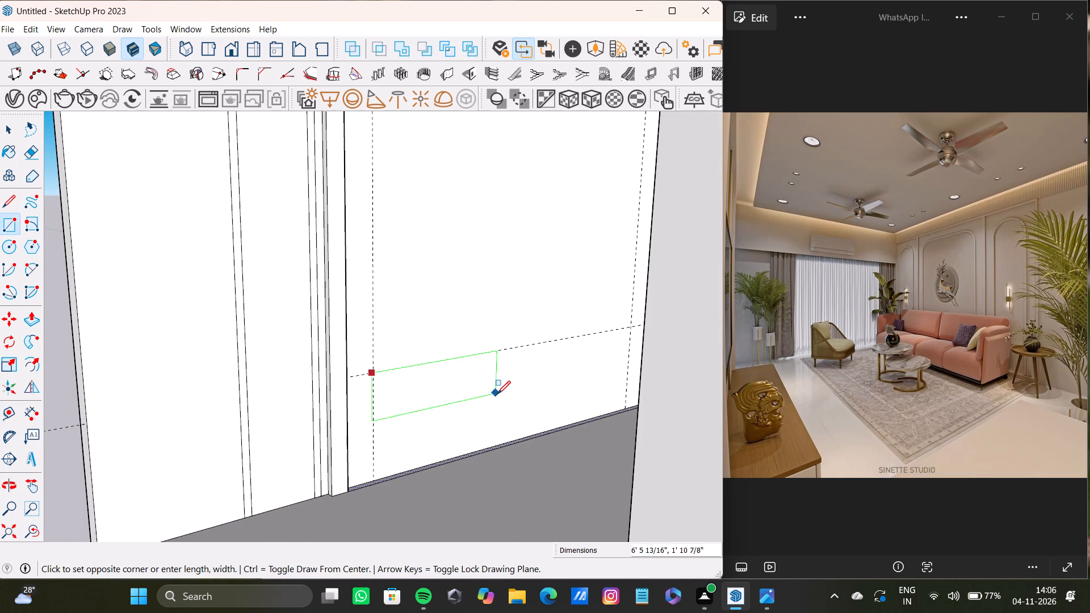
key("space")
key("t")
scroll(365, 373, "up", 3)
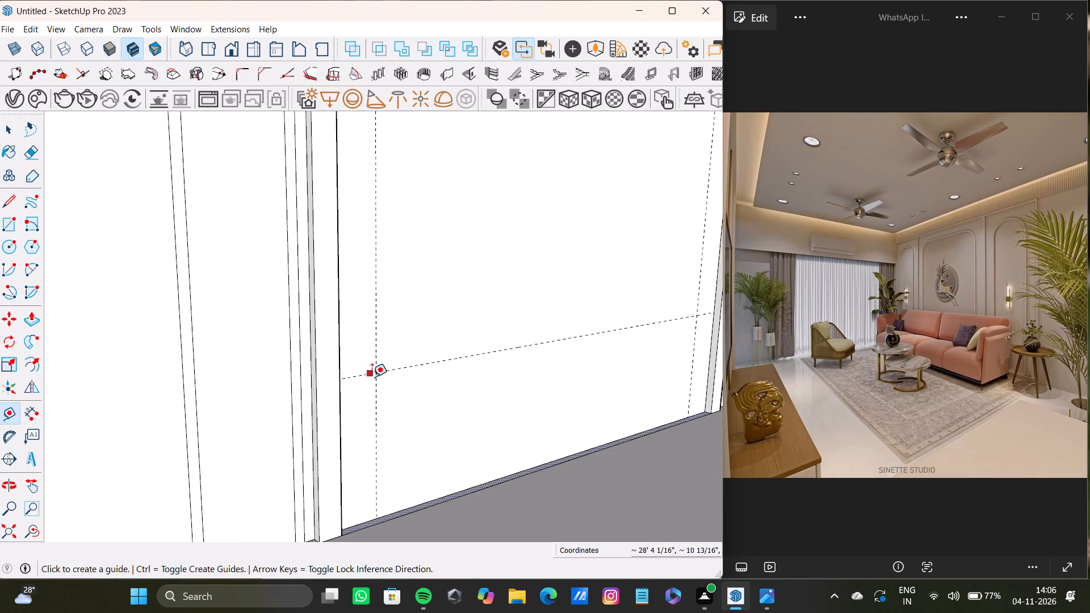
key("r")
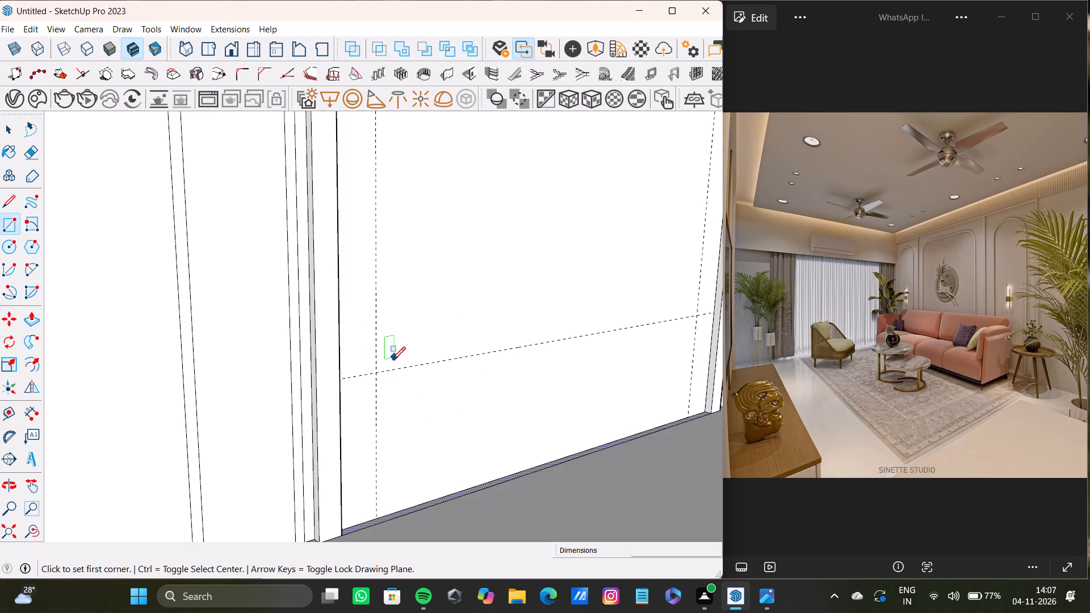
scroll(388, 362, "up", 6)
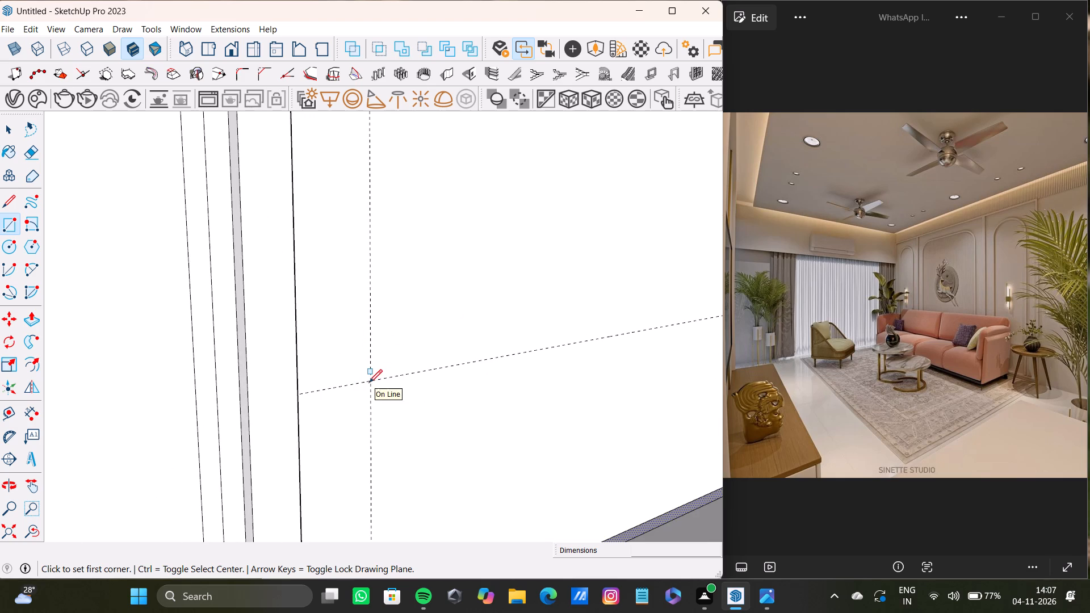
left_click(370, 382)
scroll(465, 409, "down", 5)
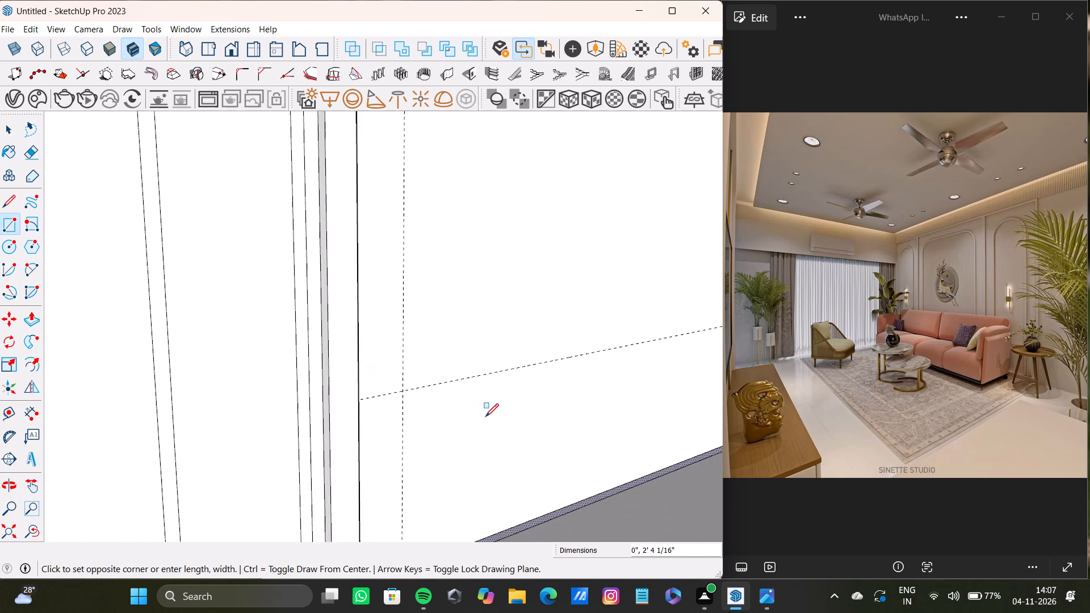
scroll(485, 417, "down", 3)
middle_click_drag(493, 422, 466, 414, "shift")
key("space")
Draw a rectangle about 15' 5 1/2" wide across the lower recessed central panel, from the horizontal guide down to near the floor.
key("r")
scroll(411, 402, "up", 3)
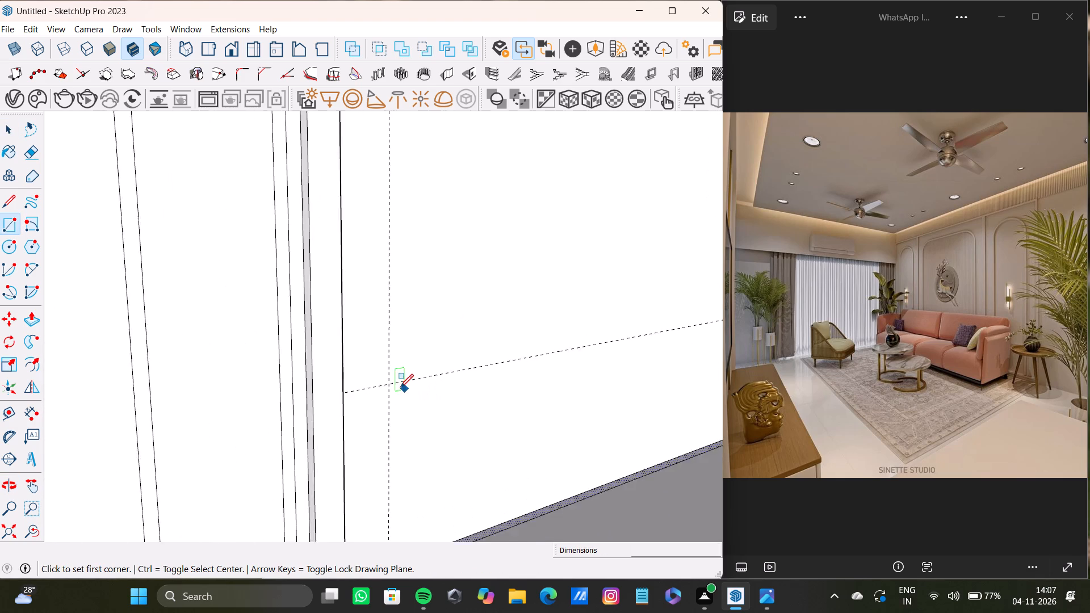
scroll(400, 387, "up", 2)
left_click(387, 384)
scroll(469, 414, "down", 2)
middle_click_drag(486, 423, 443, 349)
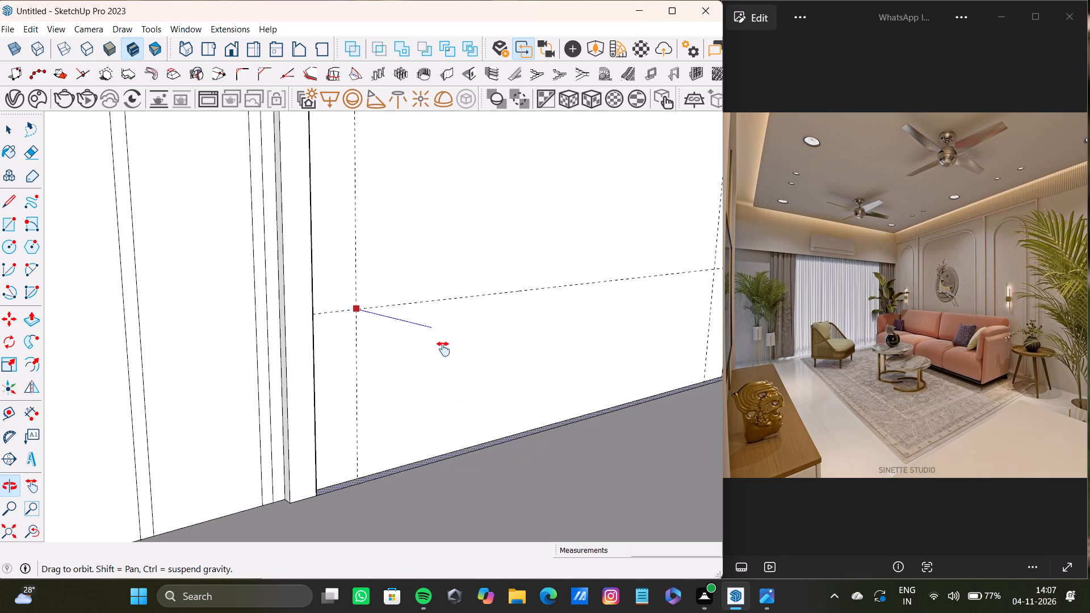
middle_click_drag(443, 349, 396, 351)
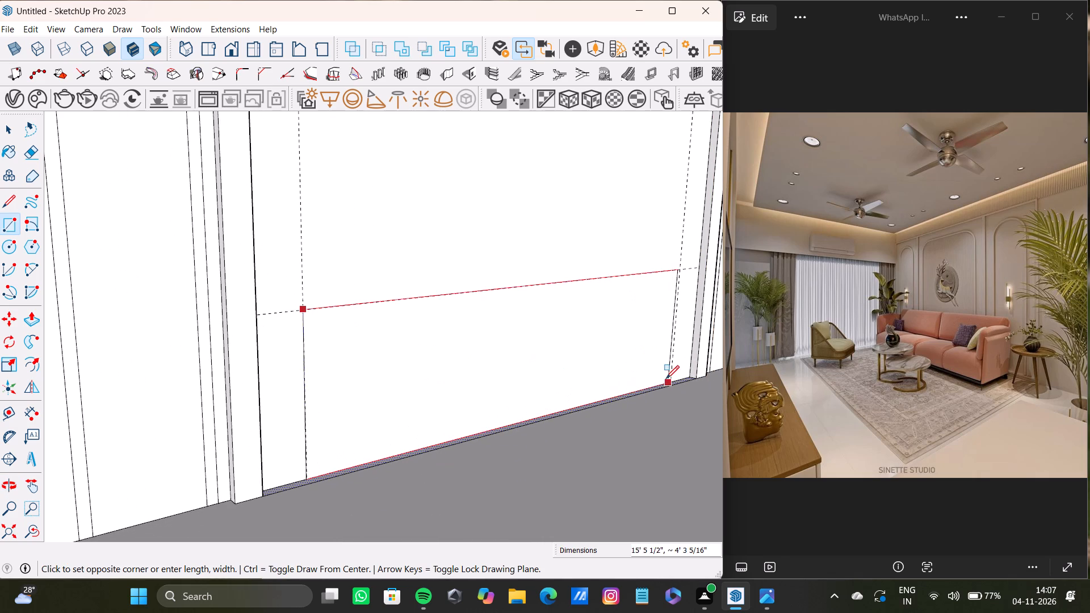
left_click(668, 377)
Pull the lower rectangle out from the wall into a long cabinet block, extending its front a further 11 13/16" or so.
key("space")
left_click(416, 350)
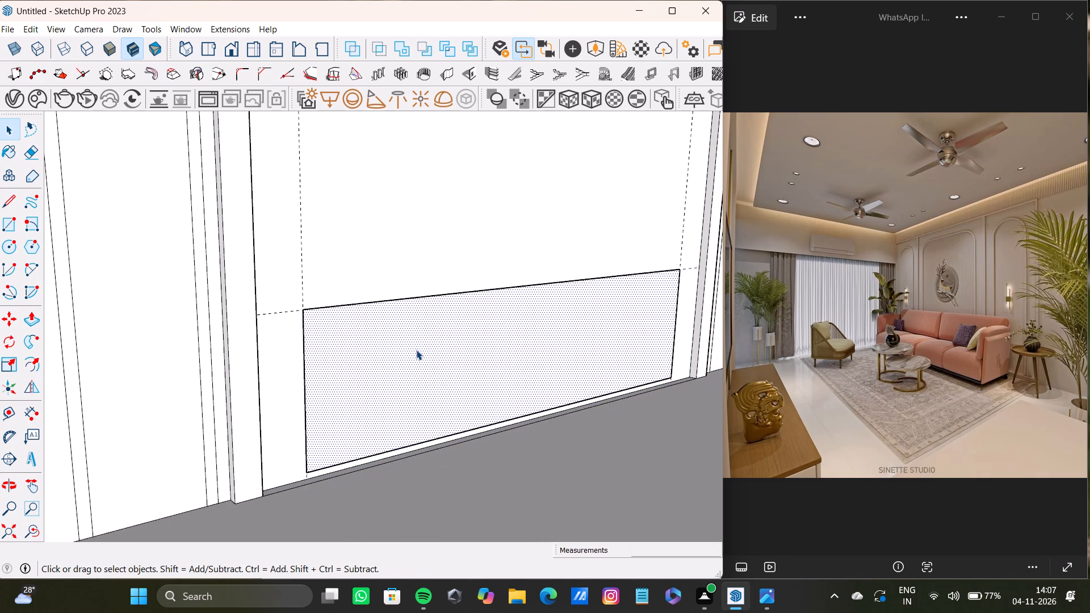
key("p")
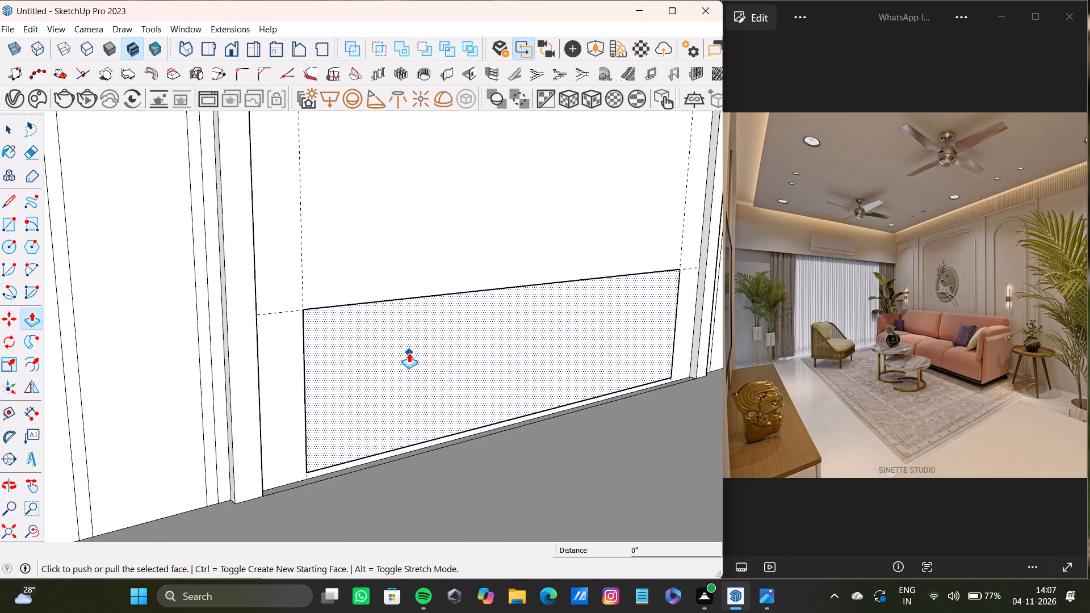
scroll(396, 357, "down", 4)
middle_click_drag(391, 360, 468, 424)
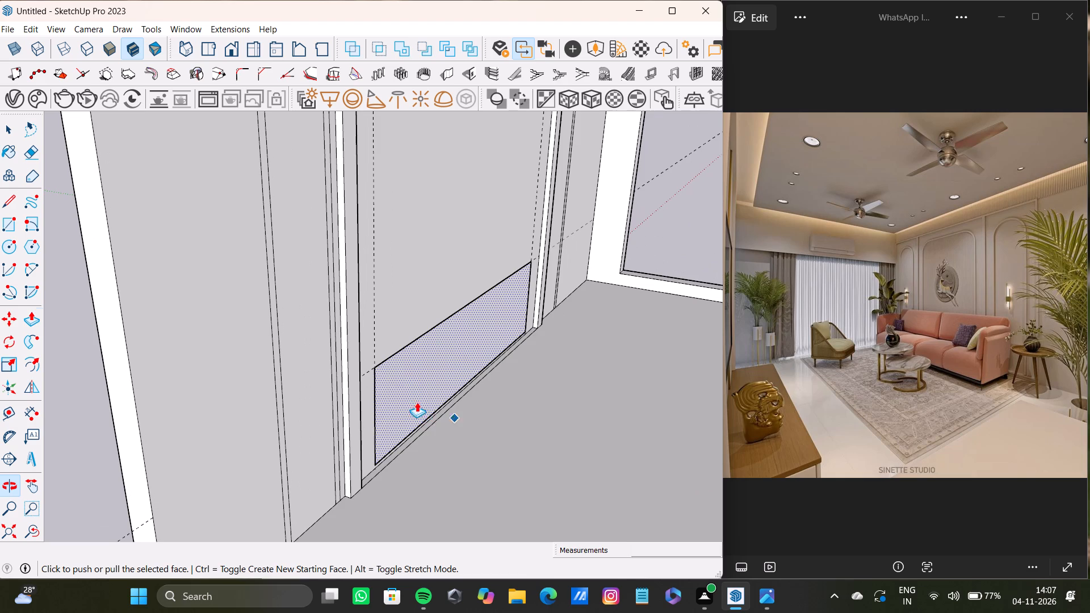
left_click_drag(389, 385, 470, 418)
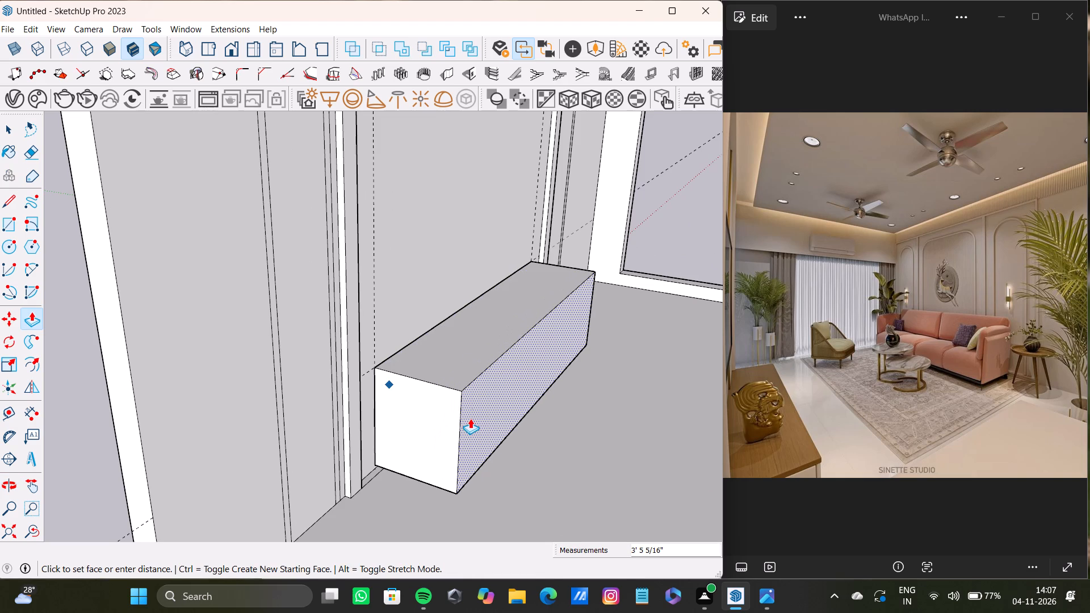
left_click_drag(470, 418, 458, 394)
scroll(467, 391, "down", 4)
left_click_drag(473, 401, 489, 406)
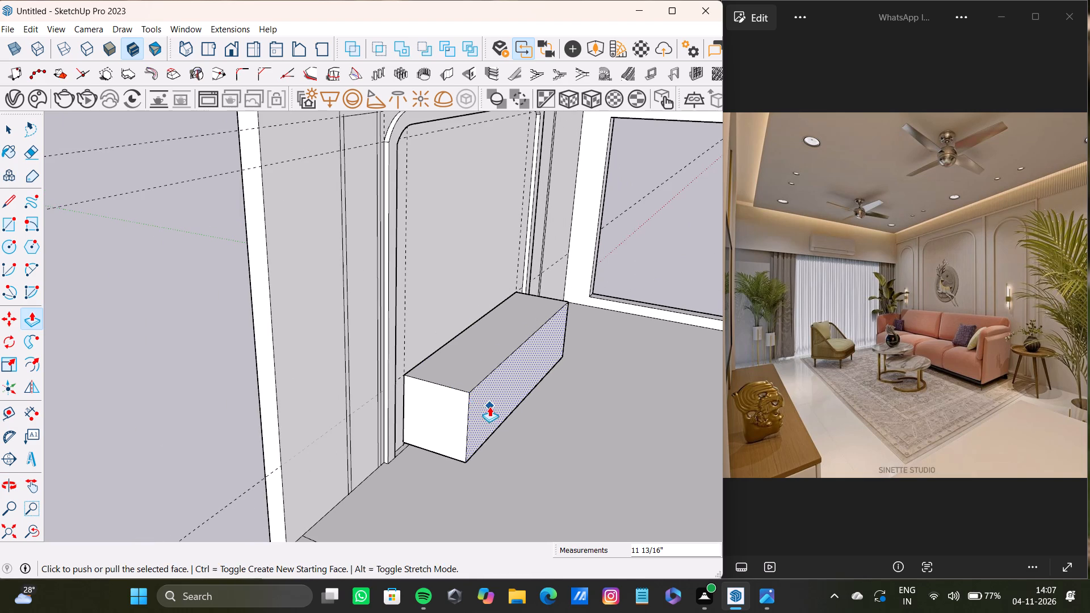
Push the front face of the cabinet block back toward the wall by about 1' 3/8".
scroll(489, 406, "down", 5)
middle_click_drag(482, 414, 589, 317)
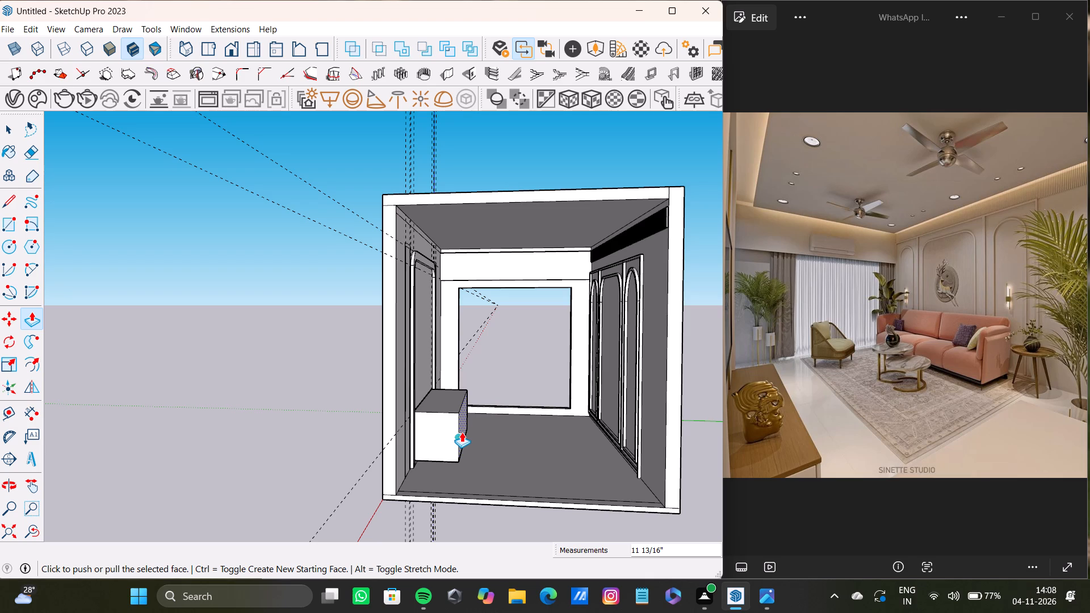
scroll(456, 433, "up", 6)
left_click_drag(464, 425, 447, 426)
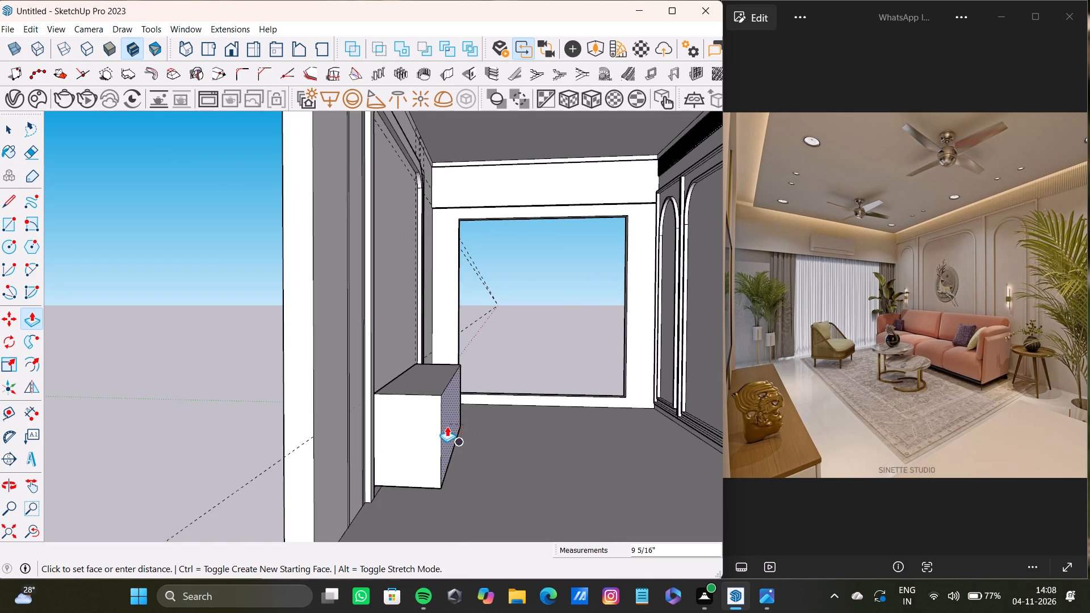
left_click_drag(447, 426, 443, 428)
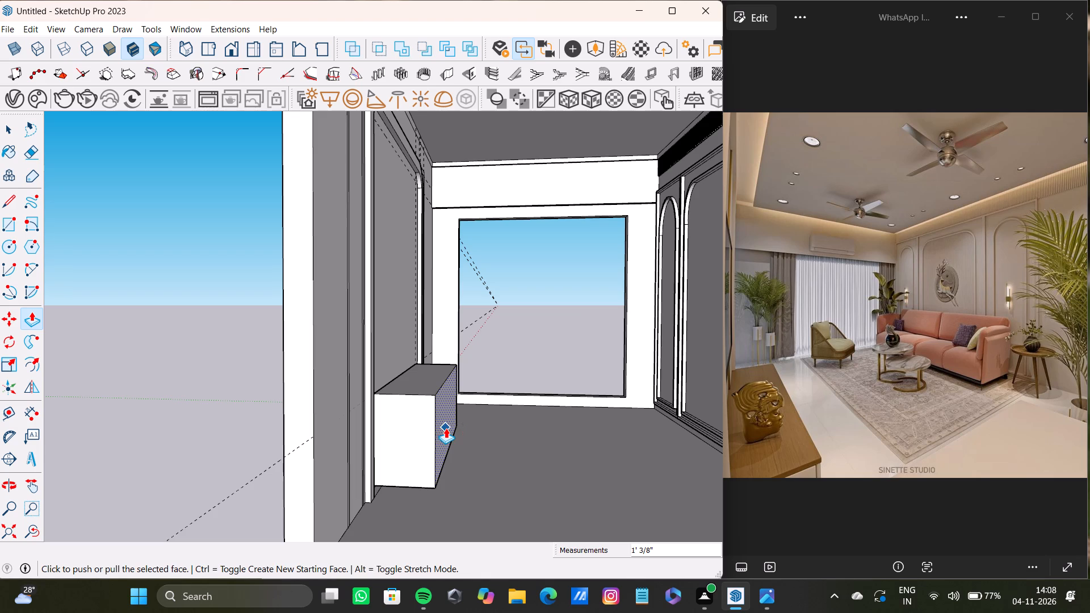
key("space")
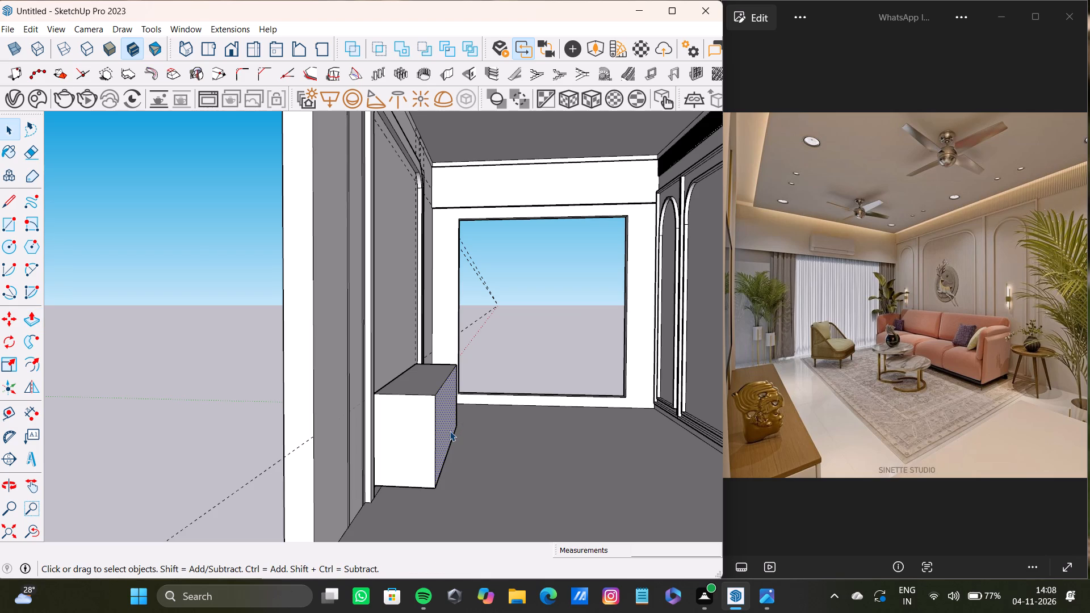
Examine the cabinet block's depth and proportions against the central wall panel and the window wall from several angles.
scroll(451, 431, "down", 5)
middle_click_drag(451, 431, 448, 398, "shift")
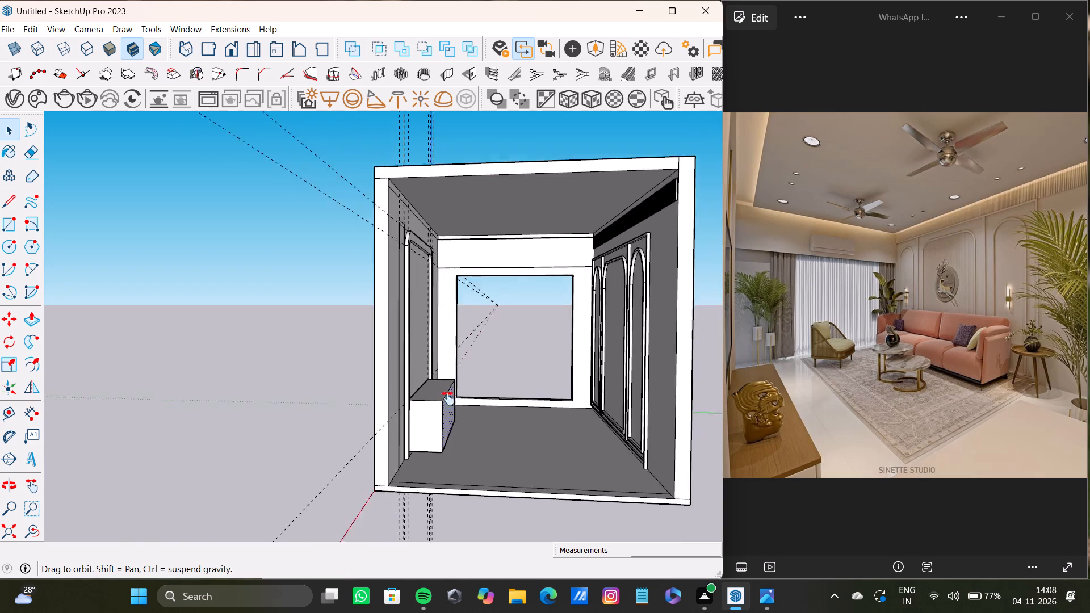
middle_click_drag(448, 398, 384, 335, "shift")
scroll(389, 372, "up", 12)
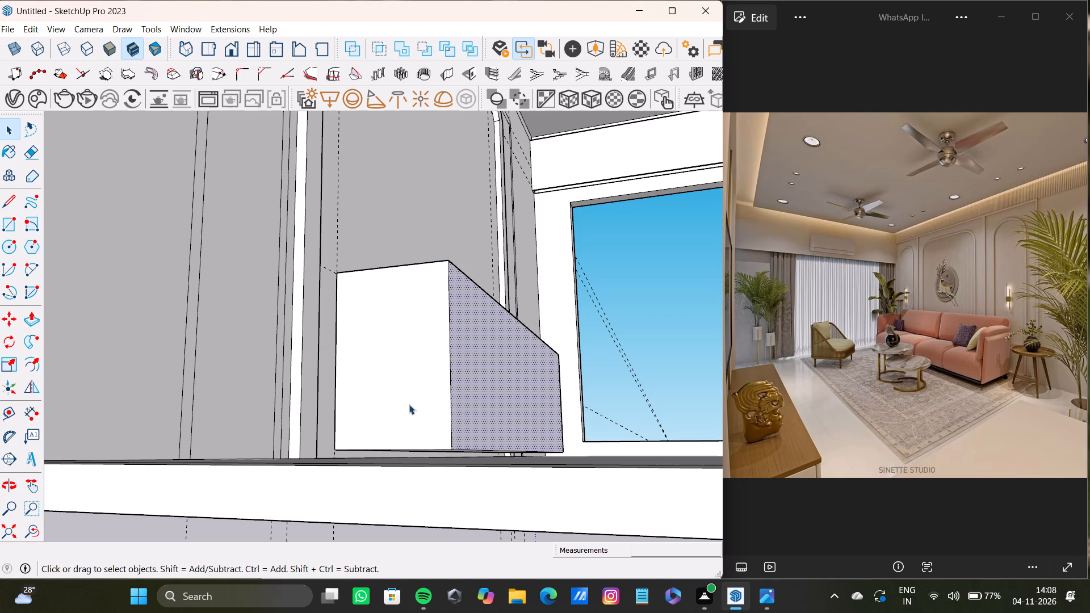
scroll(405, 400, "down", 3)
middle_click_drag(408, 387, 350, 519, "shift")
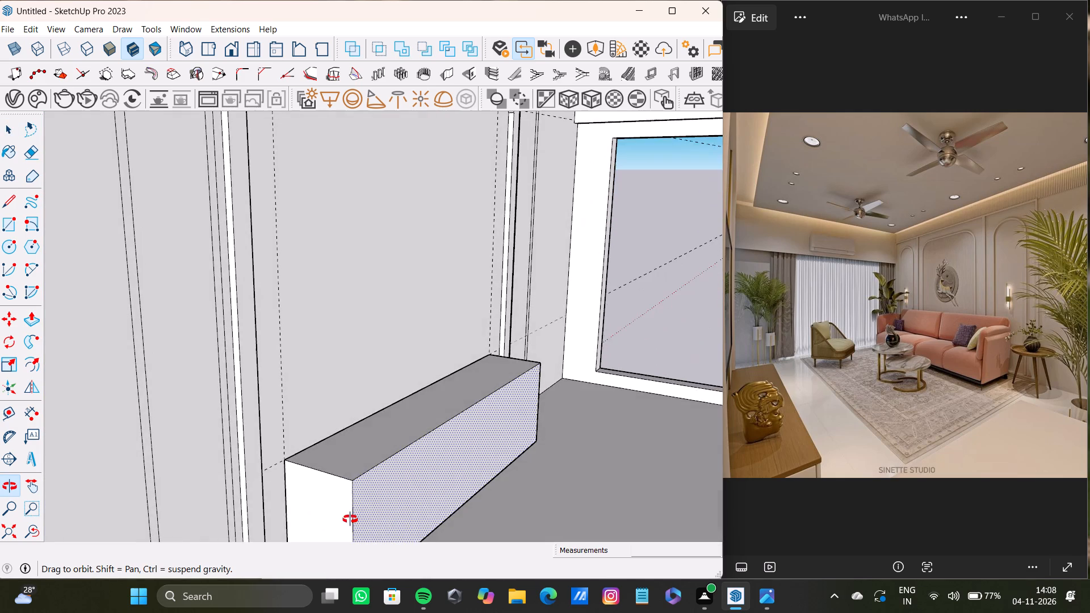
middle_click_drag(350, 519, 366, 434, "shift")
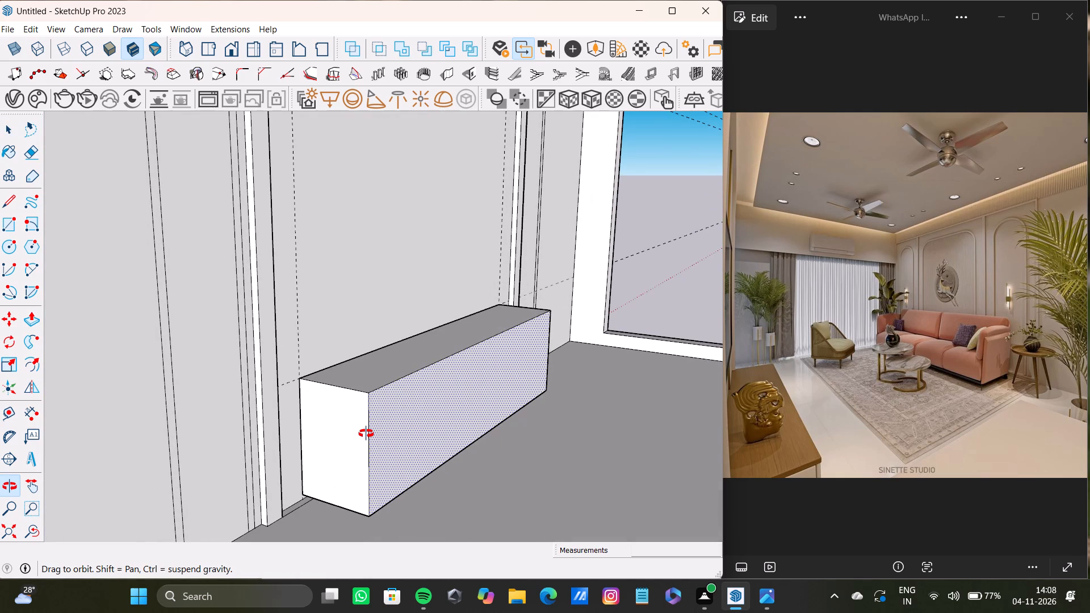
middle_click_drag(366, 434, 366, 417, "shift")
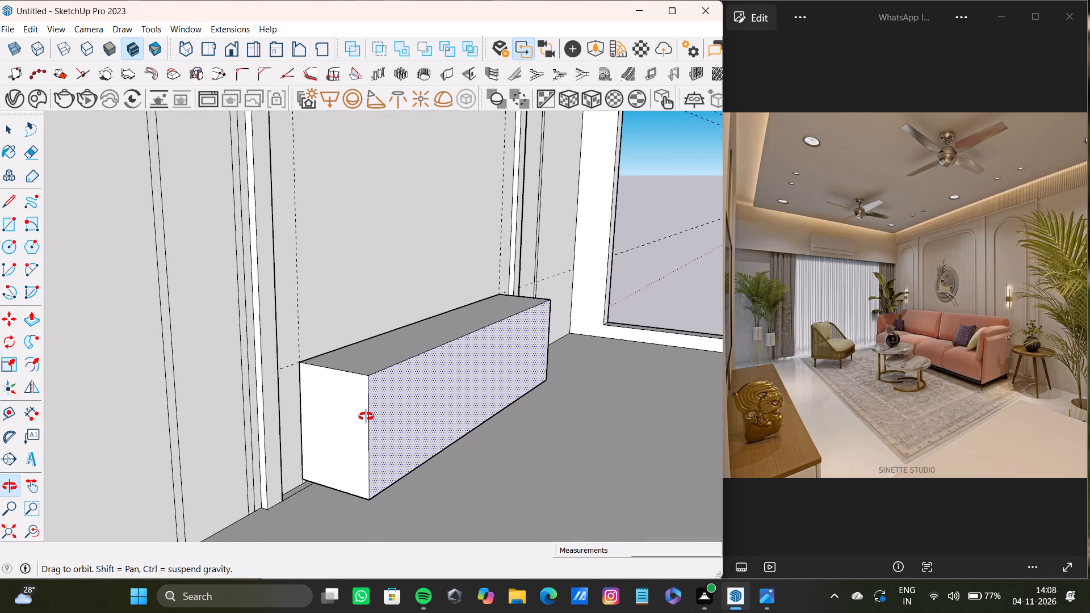
middle_click_drag(366, 417, 368, 421, "shift")
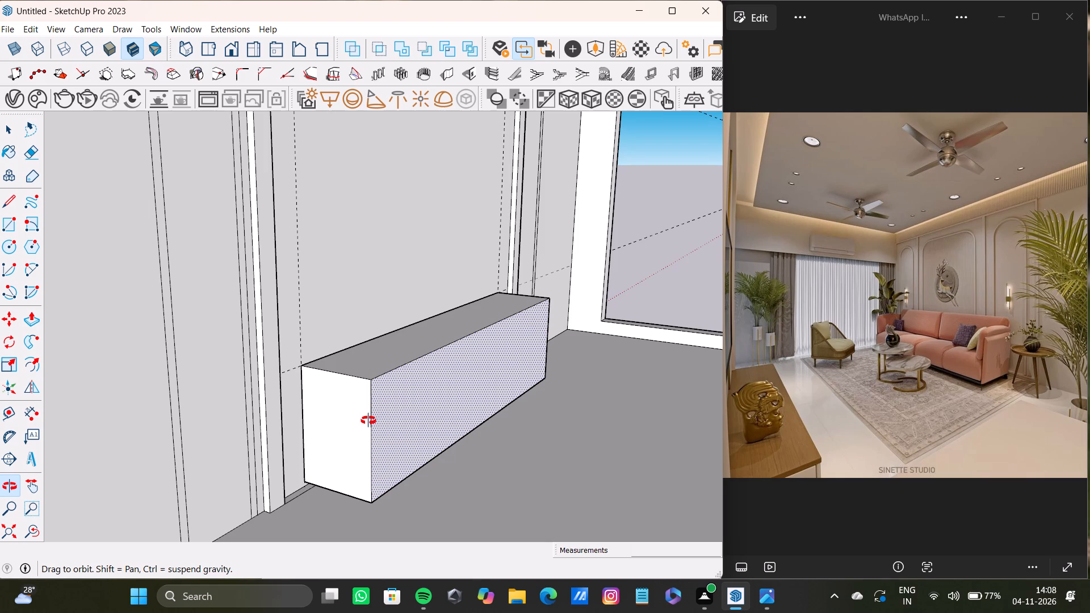
middle_click_drag(368, 421, 347, 427, "shift")
scroll(350, 426, "down", 3)
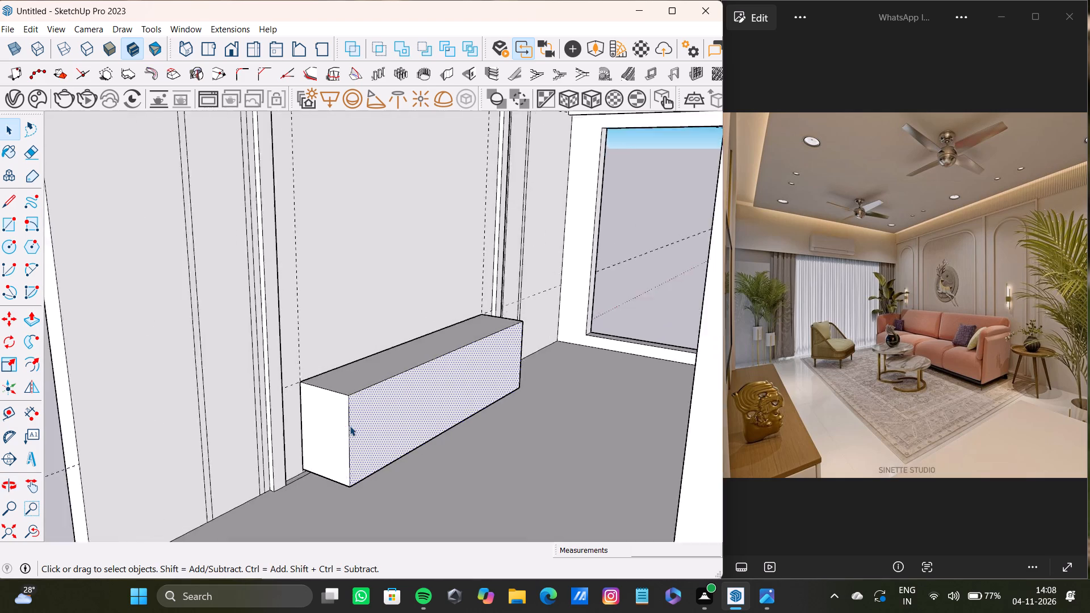
scroll(350, 426, "down", 5)
Pull the narrow frame strip on the open-end side of the central panel out about 1' 4 3/4" from the wall.
scroll(274, 188, "up", 5)
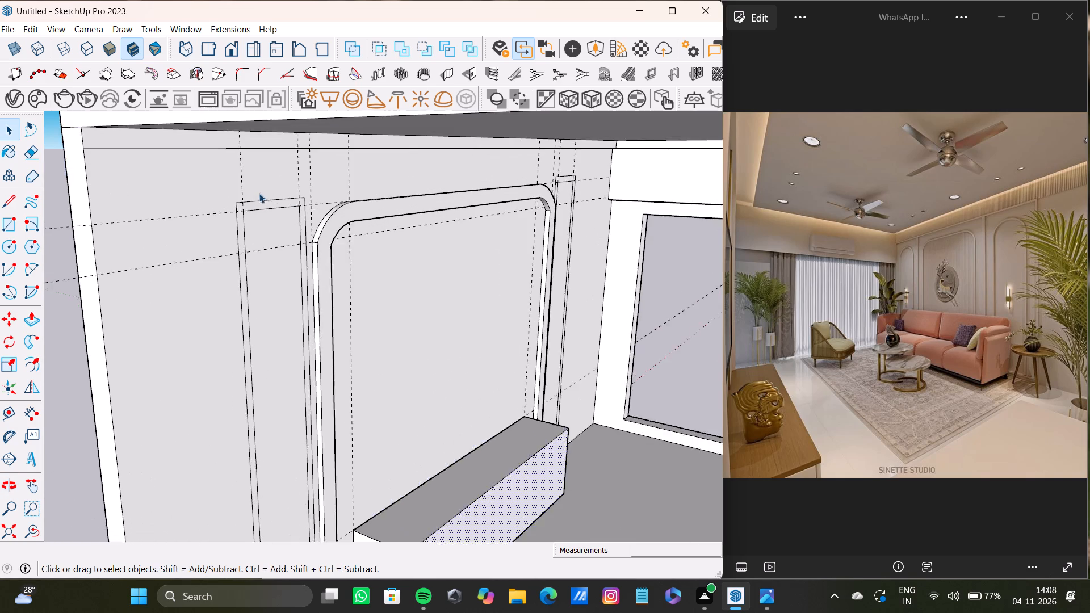
scroll(259, 193, "up", 4)
left_click(249, 208)
key("p")
left_click_drag(249, 208, 291, 238)
scroll(304, 258, "down", 3)
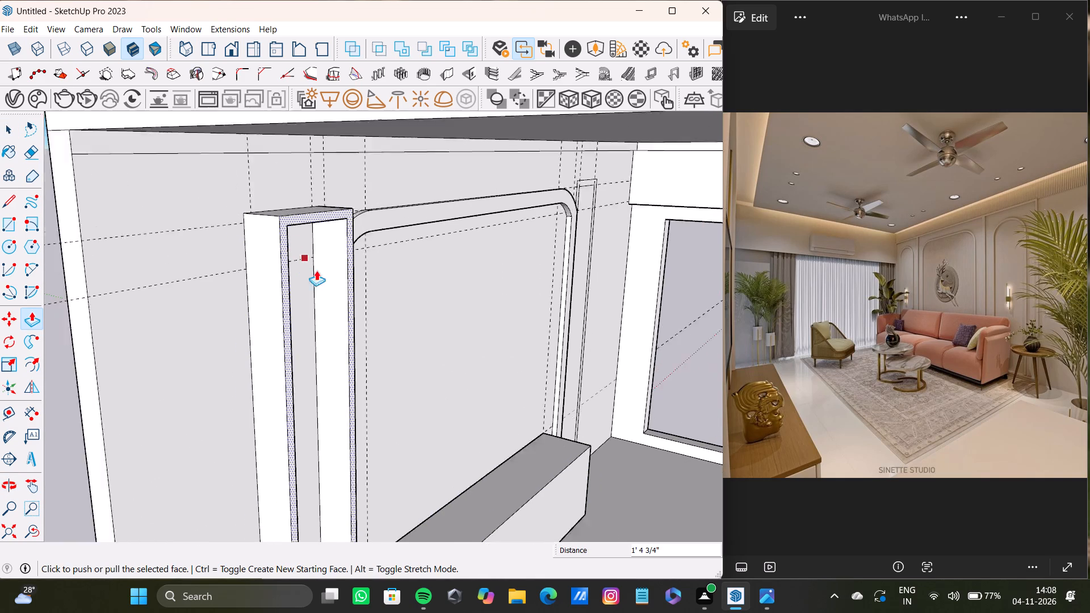
Pull the matching narrow frame strip between the central panel and the window wall out about 9 1/8".
scroll(316, 270, "down", 6)
middle_click_drag(353, 318, 391, 264, "shift")
scroll(455, 246, "up", 7)
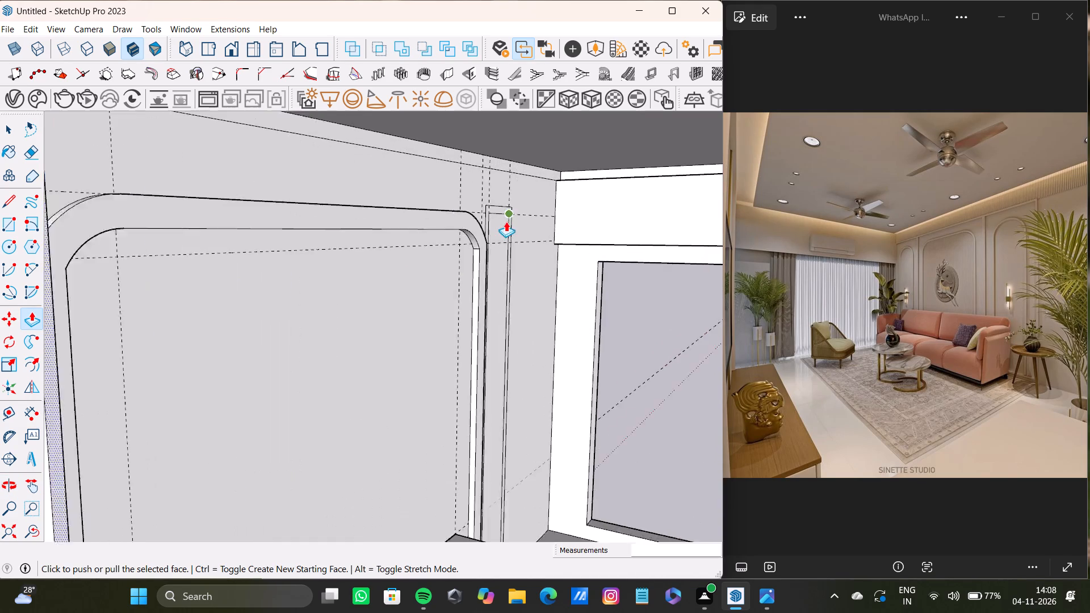
scroll(506, 221, "up", 12)
key("space")
scroll(480, 209, "down", 12)
middle_click_drag(473, 249, 467, 266, "shift")
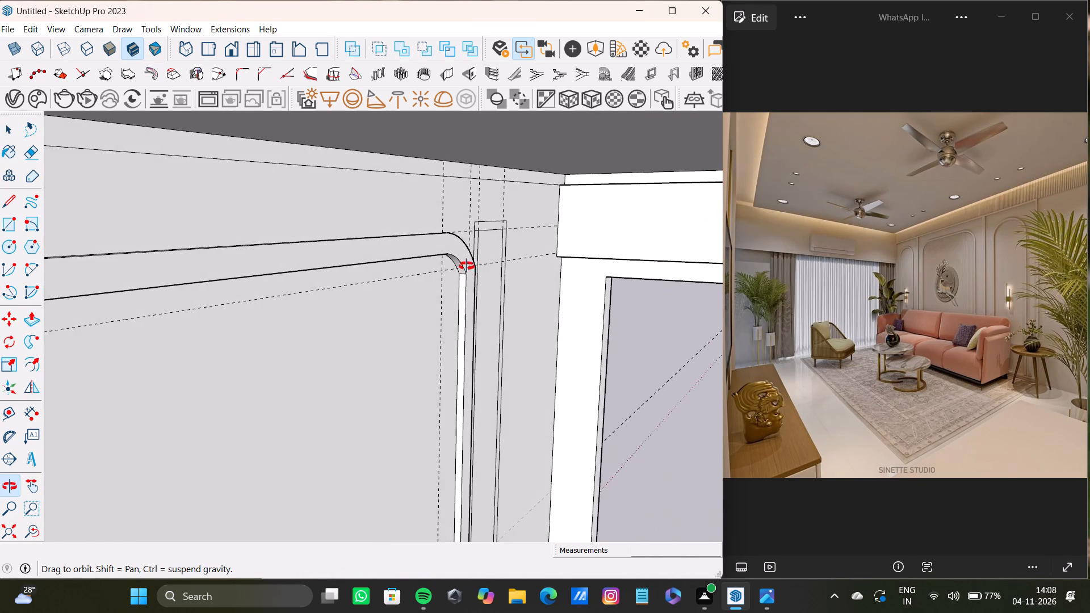
middle_click_drag(467, 266, 445, 264, "shift")
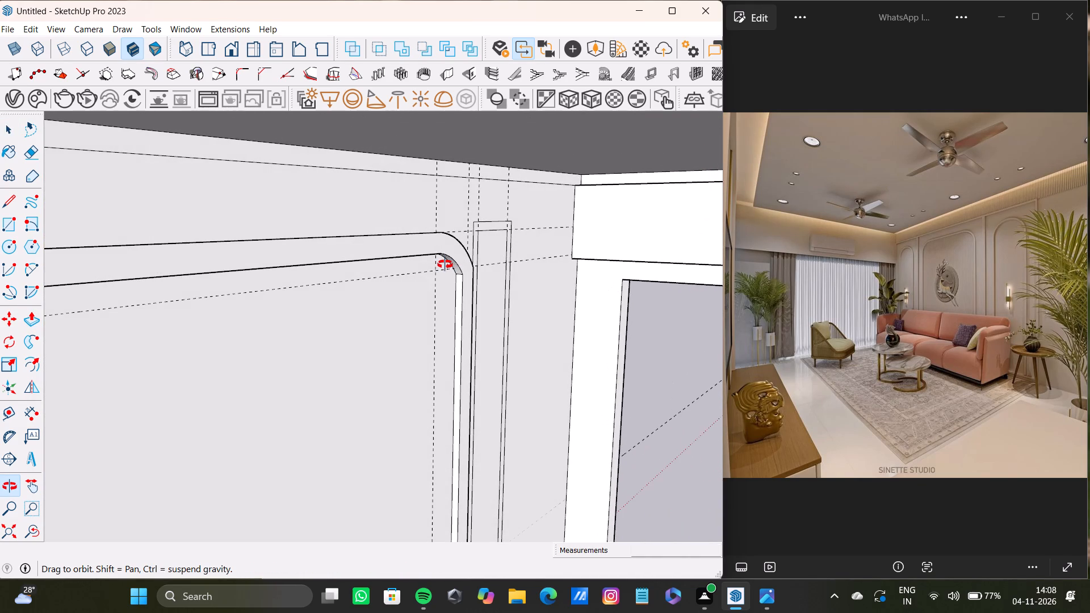
middle_click_drag(445, 264, 445, 264, "shift")
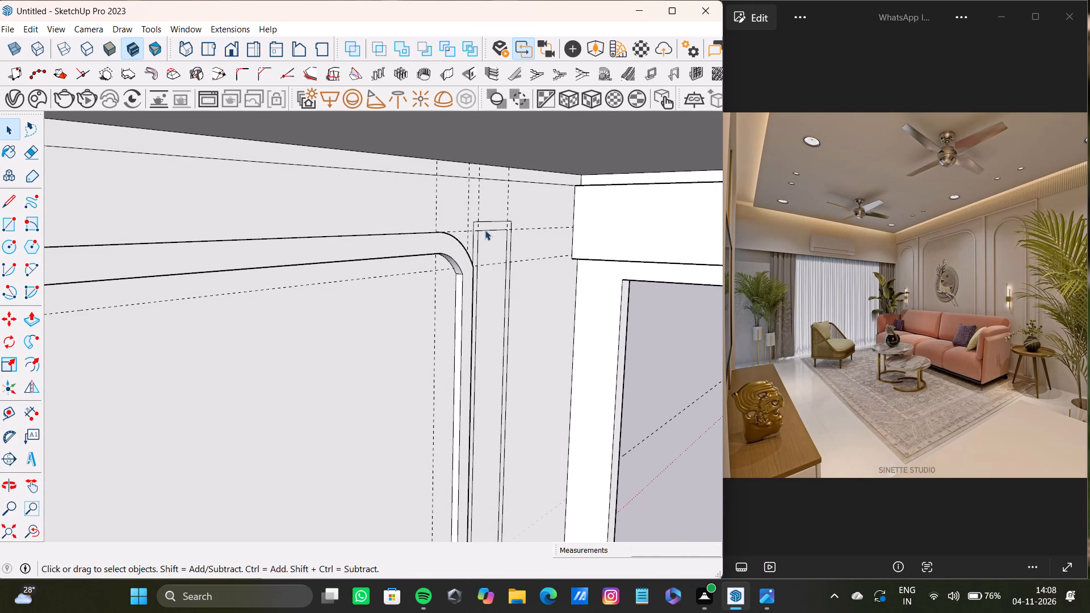
key("space")
scroll(484, 228, "up", 5)
left_click(484, 224)
key("p")
left_click_drag(484, 224, 507, 236)
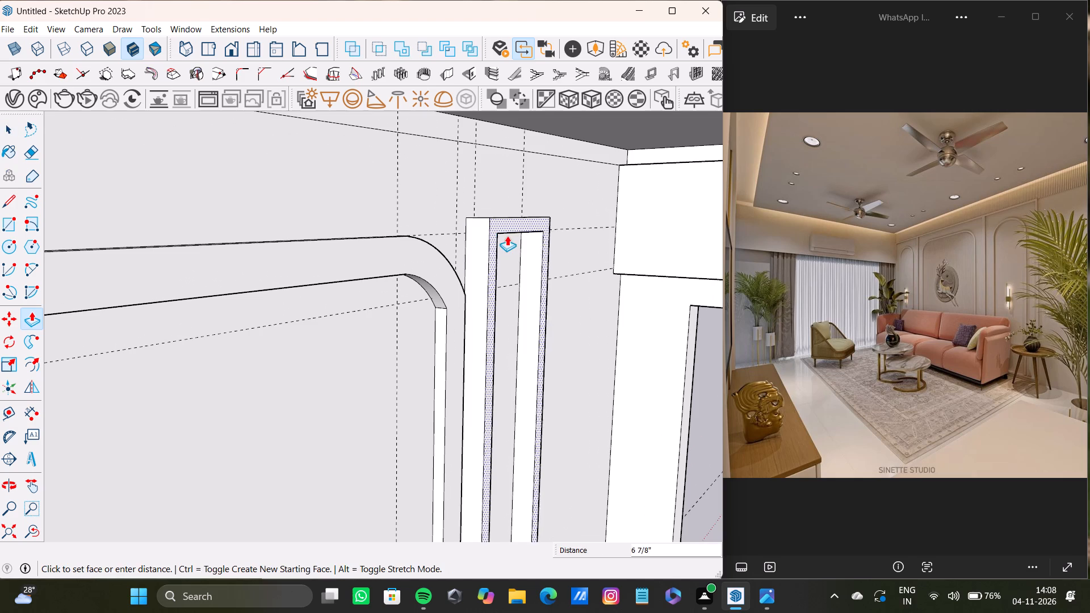
left_click_drag(507, 236, 514, 241)
Pull the window-side narrow frame further out, using the frame near the open end as the depth reference.
scroll(494, 275, "down", 15)
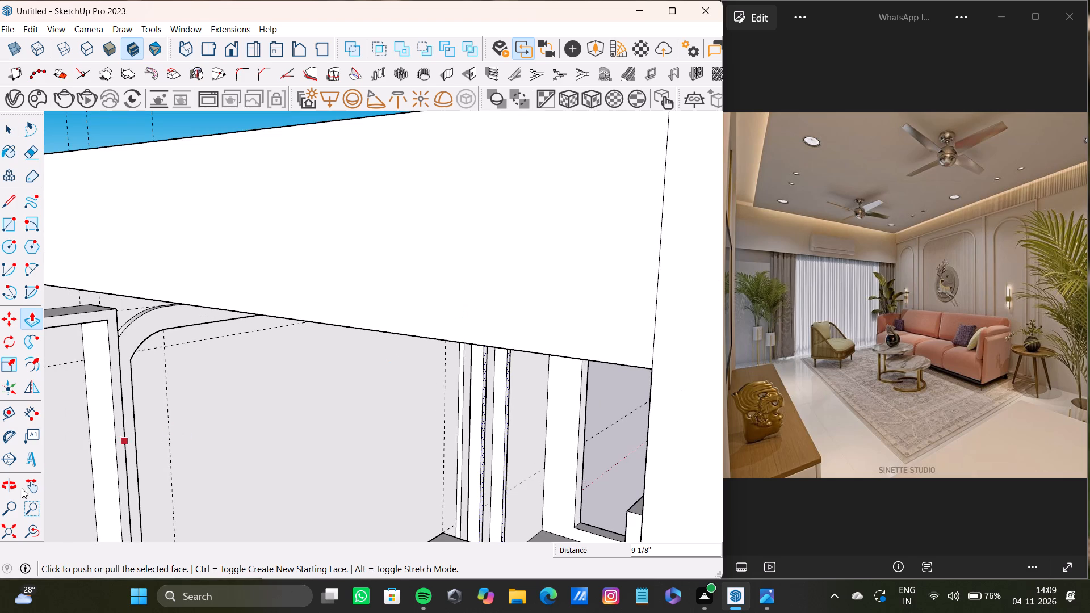
left_click(2, 540)
middle_click_drag(232, 502, 332, 451)
scroll(384, 250, "up", 2)
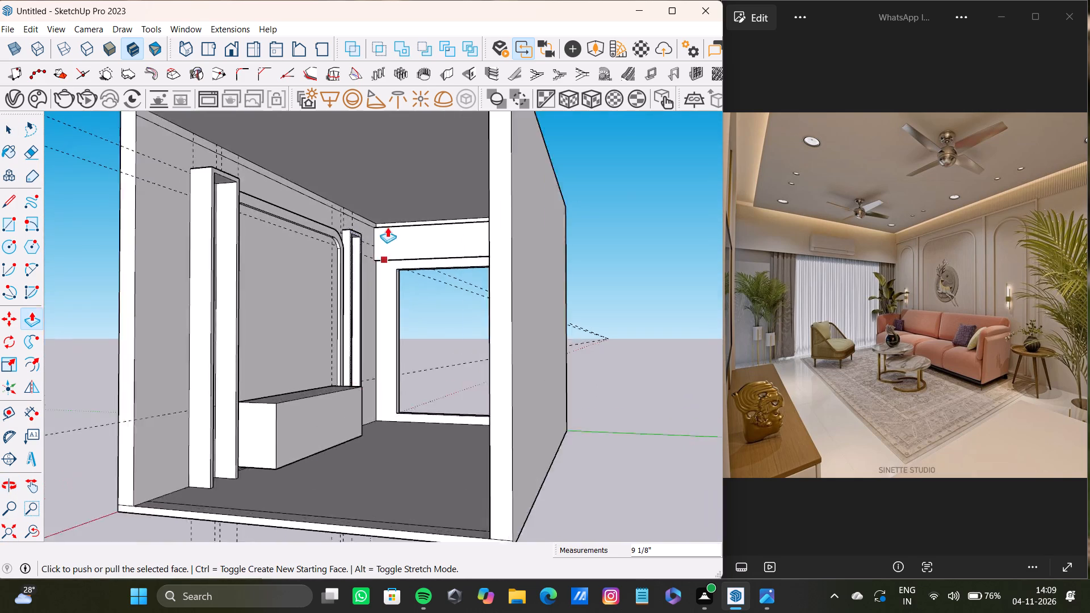
scroll(387, 227, "up", 5)
left_click_drag(336, 240, 342, 250)
scroll(341, 263, "down", 4)
middle_click_drag(341, 280, 373, 254)
left_click_drag(377, 287, 177, 405)
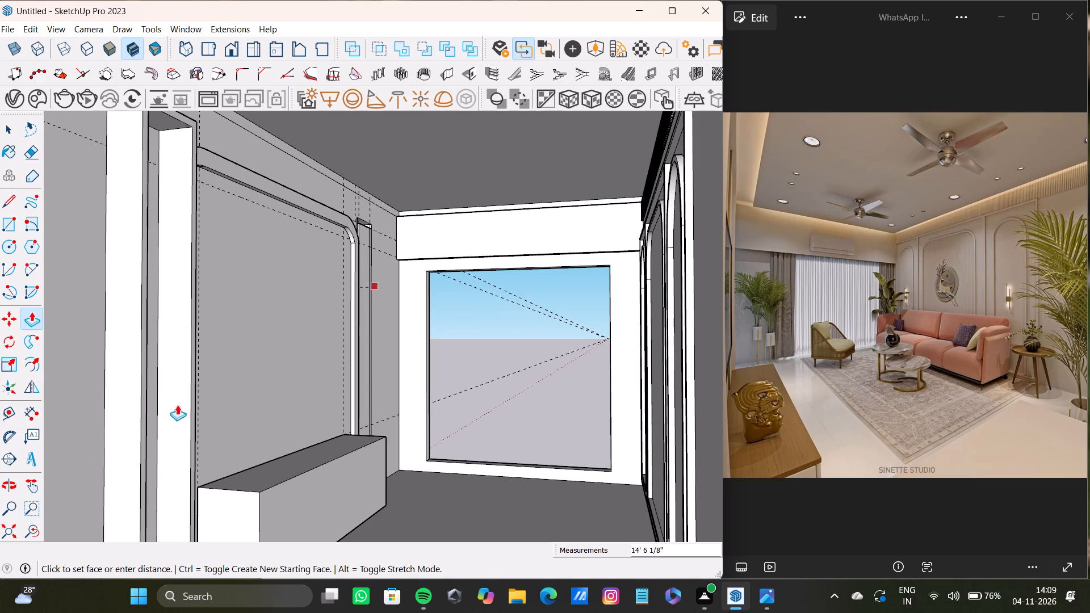
left_click_drag(177, 405, 190, 420)
scroll(256, 438, "down", 8)
Push the inner top face of the window-side narrow frame slightly upward.
middle_click_drag(269, 431, 290, 391)
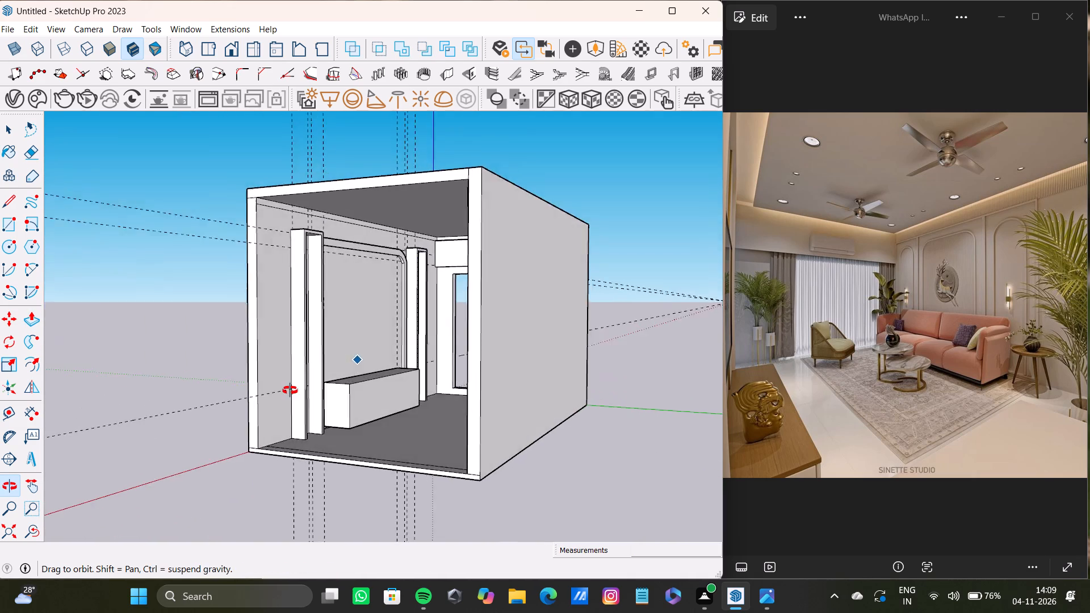
middle_click_drag(290, 391, 295, 385)
scroll(422, 270, "up", 18)
middle_click_drag(393, 229, 346, 228)
key("space")
scroll(416, 230, "up", 7)
middle_click_drag(409, 235, 383, 228)
key("space")
left_click(397, 228)
key("p")
left_click_drag(398, 228, 398, 224)
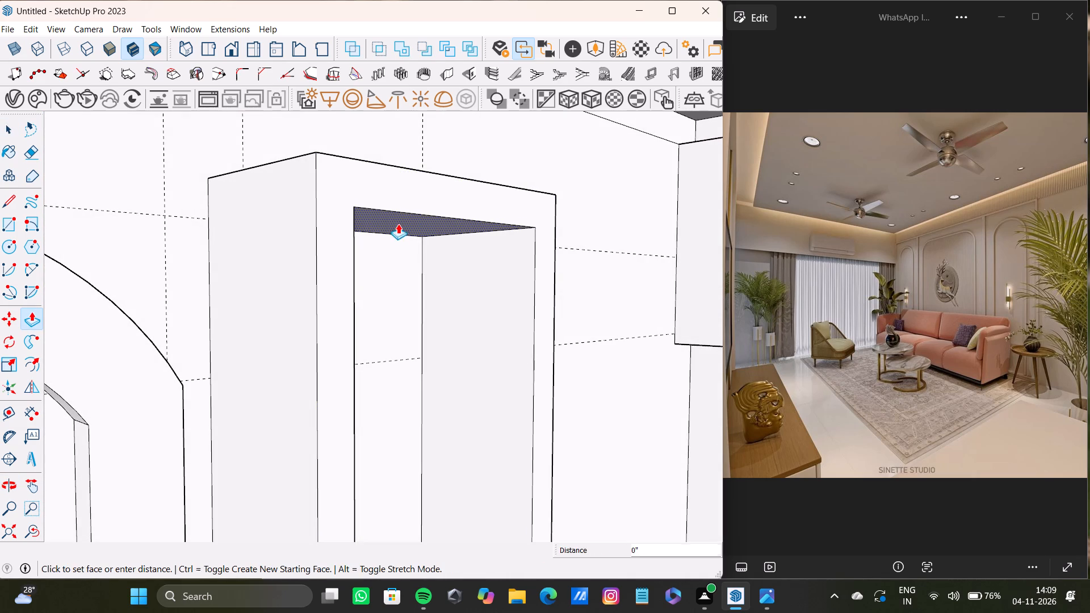
left_click_drag(398, 224, 399, 218)
key("space")
Examine the whole room from outside, checking the cabinet block, the projecting frames and the opposite arched wall panels.
scroll(338, 349, "down", 17)
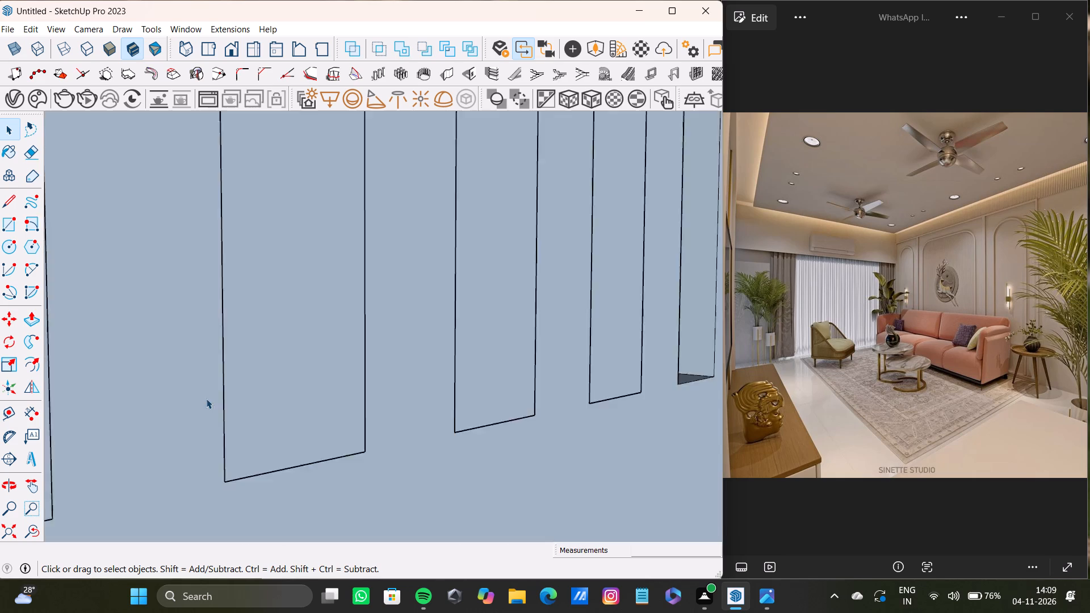
scroll(206, 398, "down", 3)
left_click(17, 527)
middle_click_drag(114, 498, 307, 501)
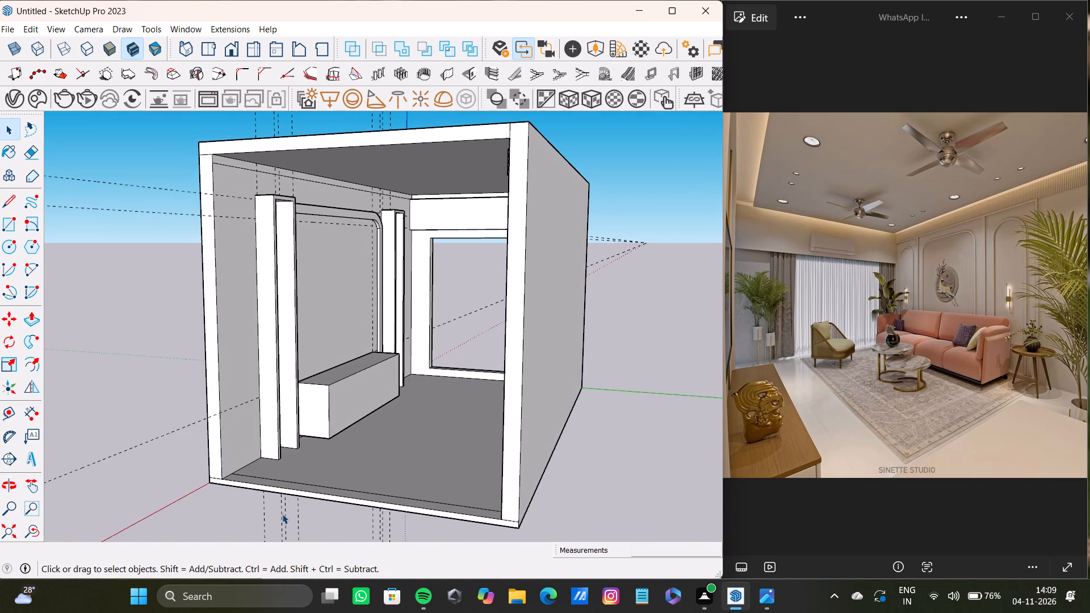
scroll(326, 459, "down", 7)
middle_click_drag(328, 451, 533, 402)
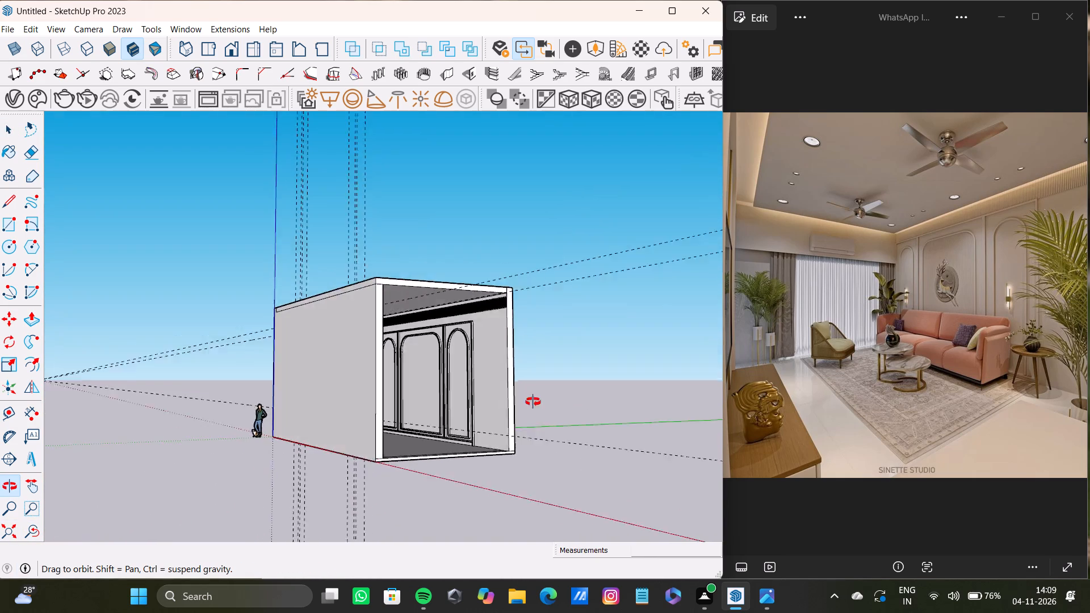
middle_click_drag(533, 402, 459, 405)
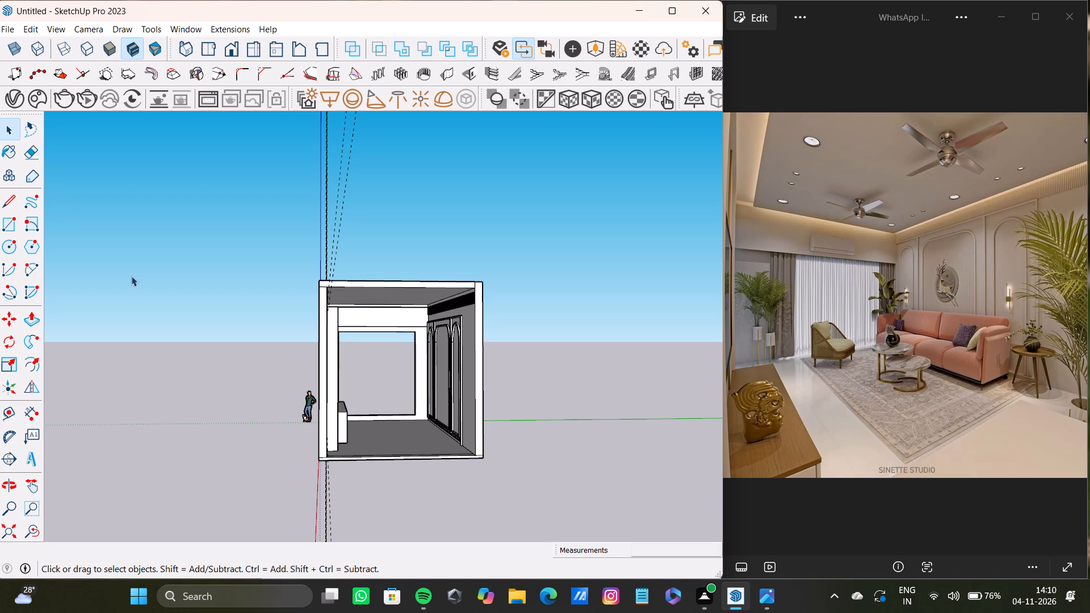
scroll(146, 342, "down", 13)
scroll(458, 318, "down", 15)
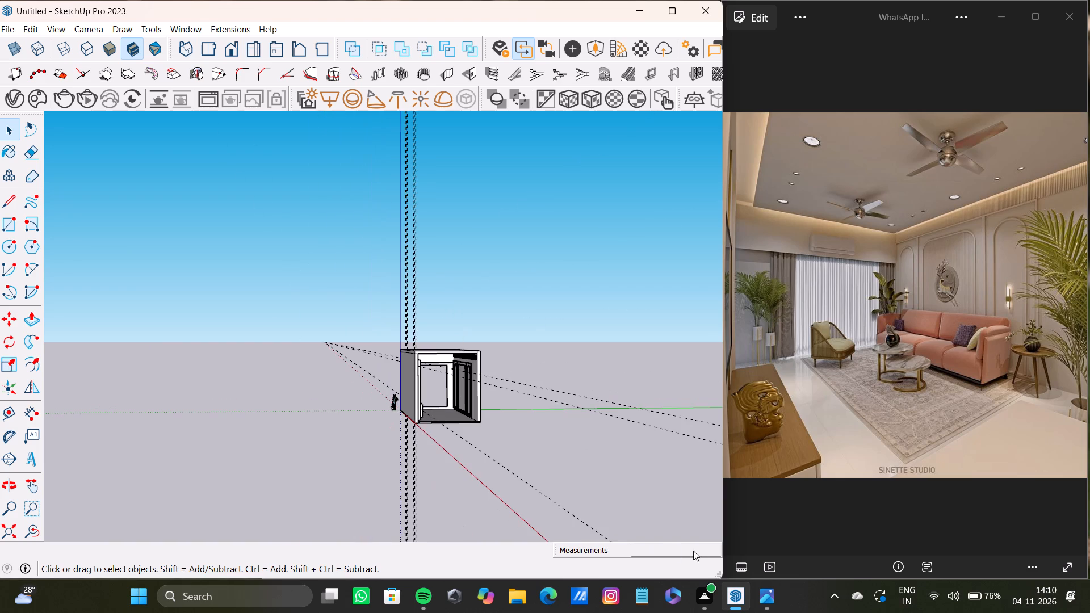
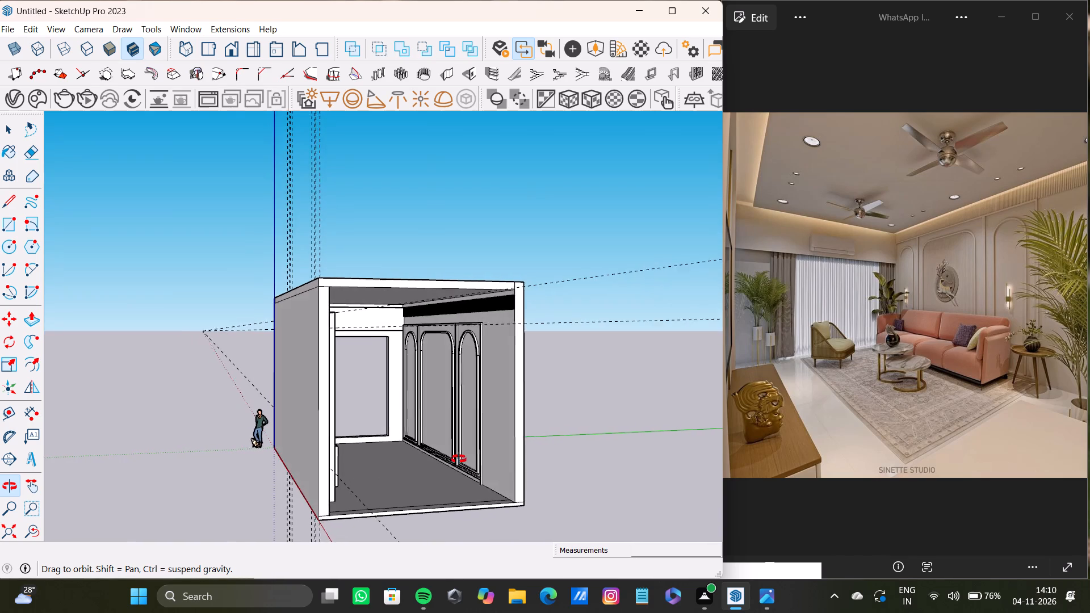
Push the window opening's side face on the cabinet side about 4' 2 1/2" toward the arched-panel wall, narrowing the opening.
scroll(837, 351, "up", 2)
scroll(507, 408, "down", 4)
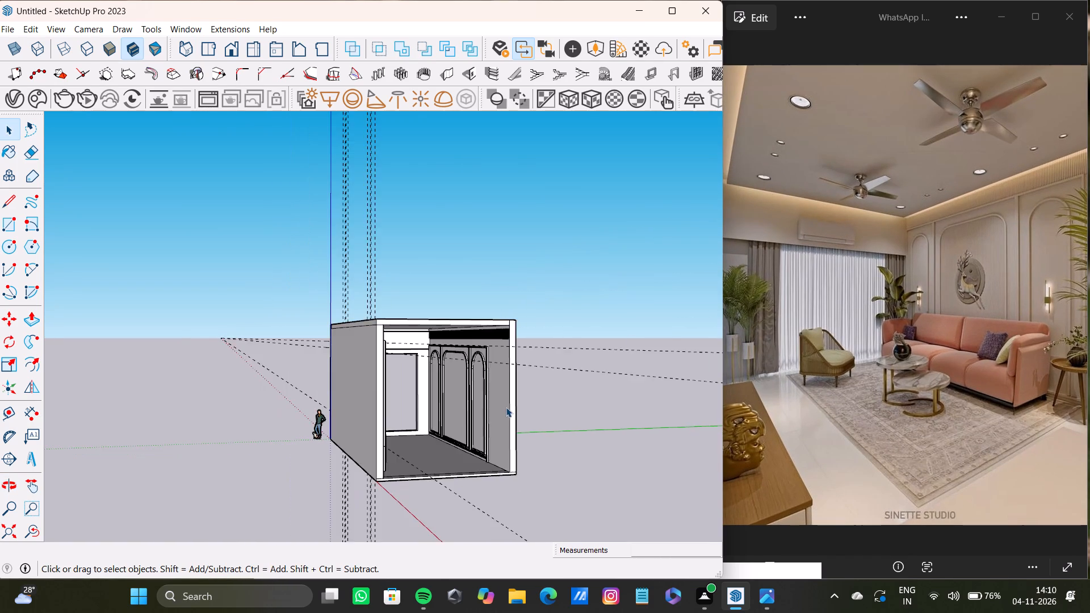
middle_click_drag(506, 406, 396, 400)
scroll(363, 388, "up", 11)
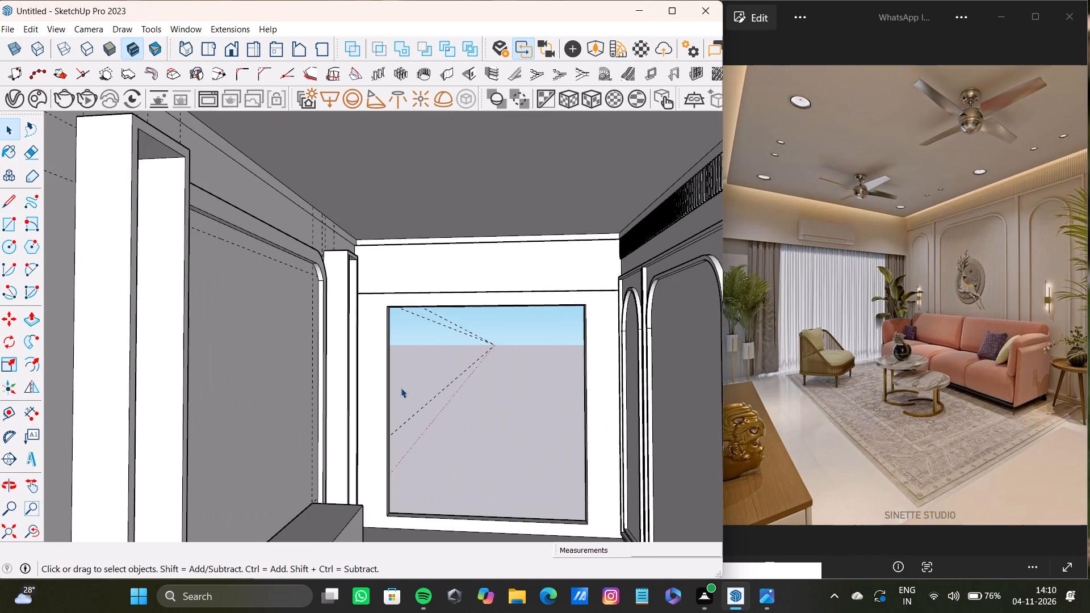
scroll(406, 397, "up", 4)
middle_click_drag(409, 399, 358, 425)
scroll(420, 411, "up", 3)
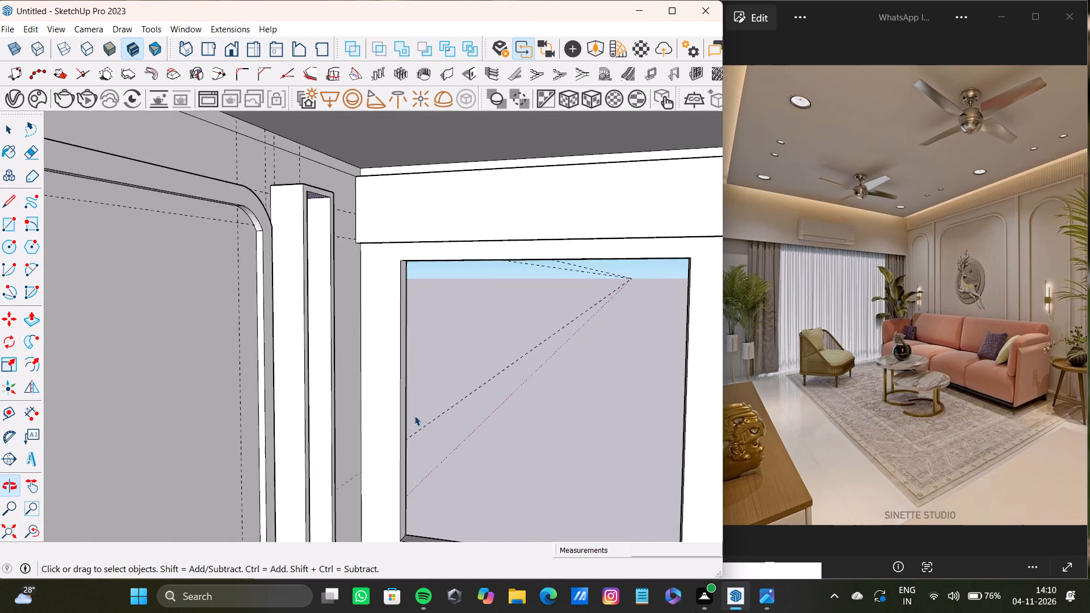
scroll(414, 415, "up", 3)
left_click(398, 440)
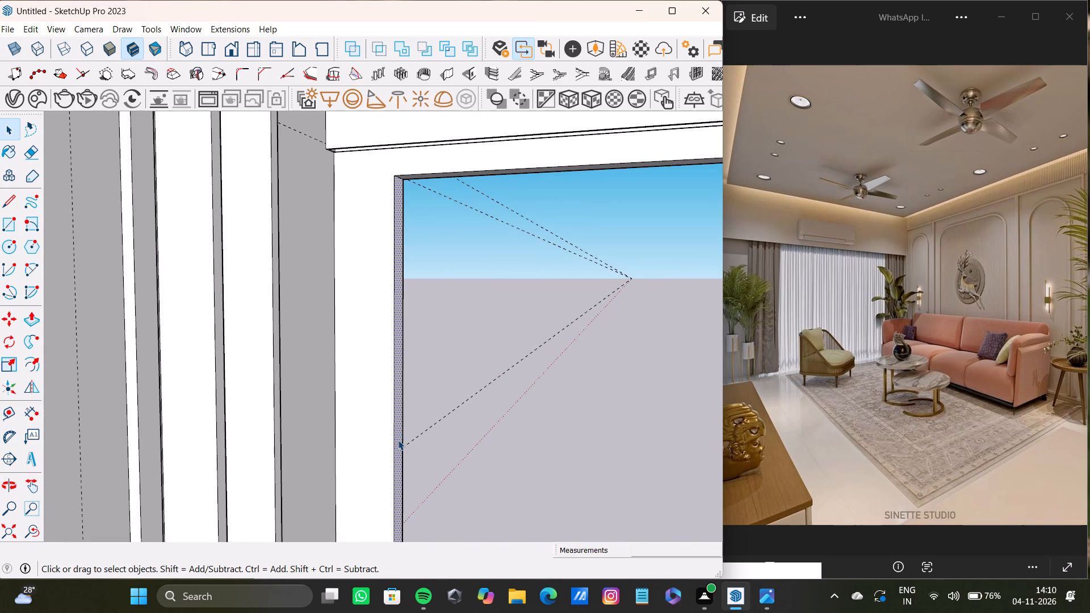
left_click_drag(399, 440, 480, 439)
key("p")
left_click_drag(399, 466, 501, 472)
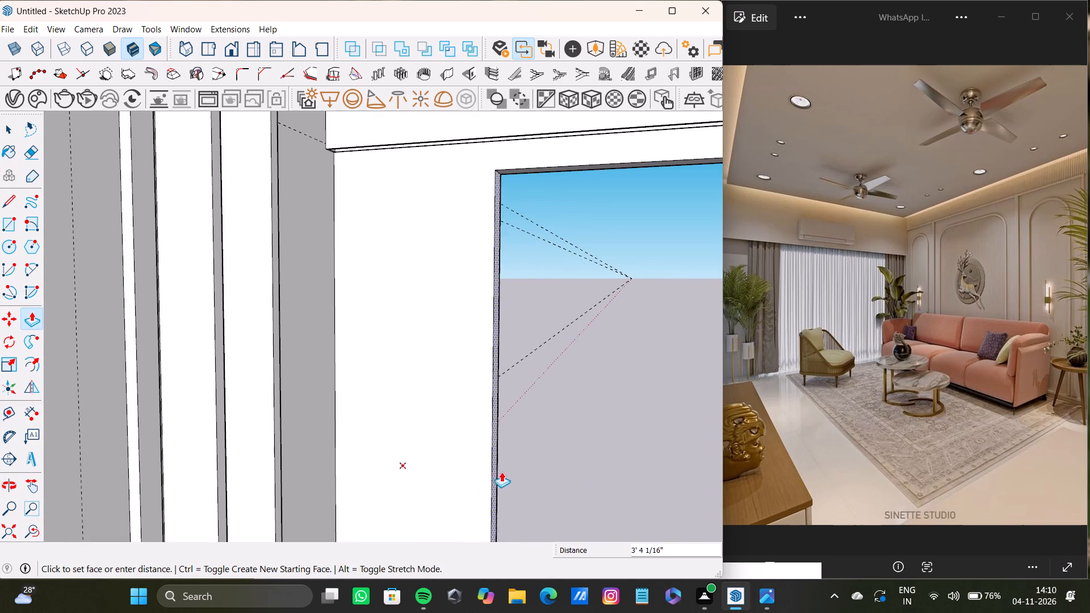
left_click_drag(501, 472, 524, 473)
Lower the bottom face of the window opening about 4 1/2" toward the floor with Push/Pull.
scroll(509, 464, "down", 12)
middle_click_drag(489, 449, 544, 404, "shift")
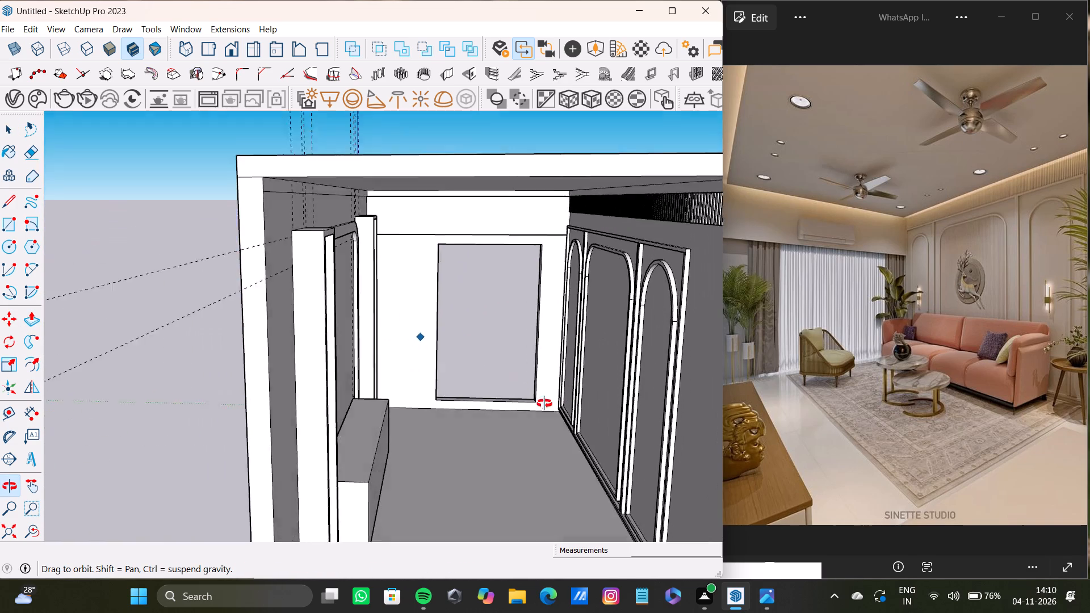
middle_click_drag(544, 404, 519, 338, "shift")
scroll(492, 404, "up", 6)
middle_click_drag(505, 350, 429, 412)
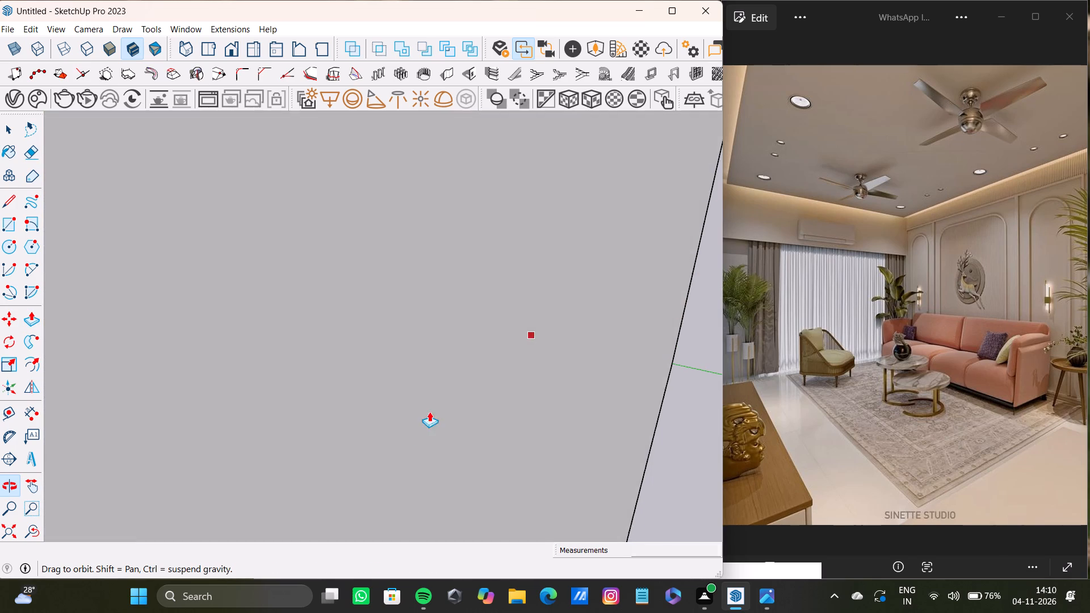
middle_click_drag(429, 412, 422, 440)
scroll(496, 334, "up", 2)
left_click(10, 526)
scroll(296, 477, "up", 1)
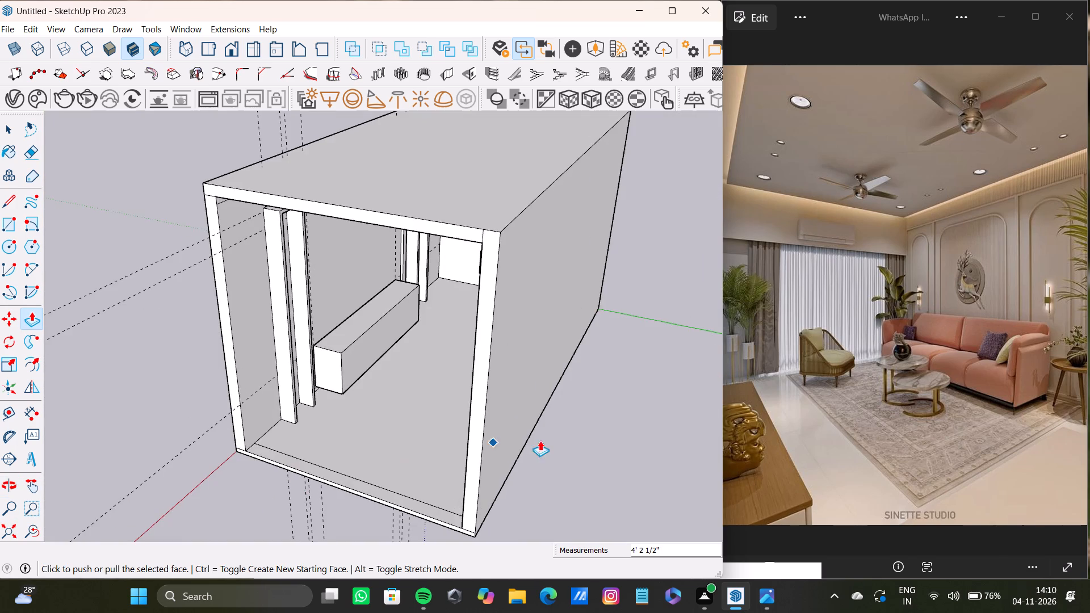
middle_click_drag(540, 440, 631, 359)
scroll(389, 337, "up", 12)
middle_click_drag(458, 351, 454, 355)
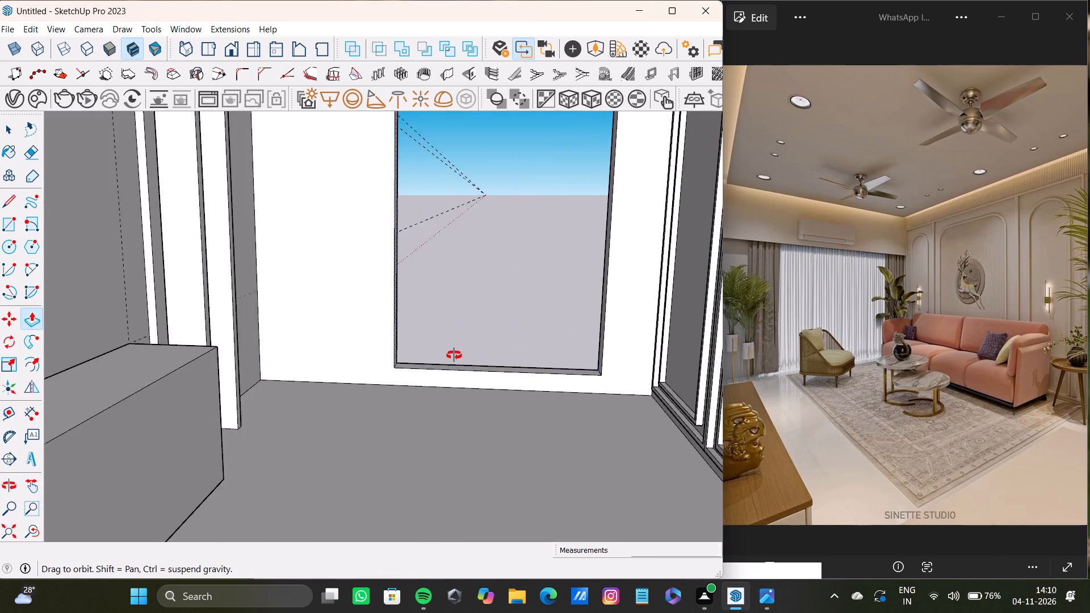
middle_click_drag(454, 355, 438, 375)
scroll(443, 369, "up", 7)
key("space")
left_click(469, 357)
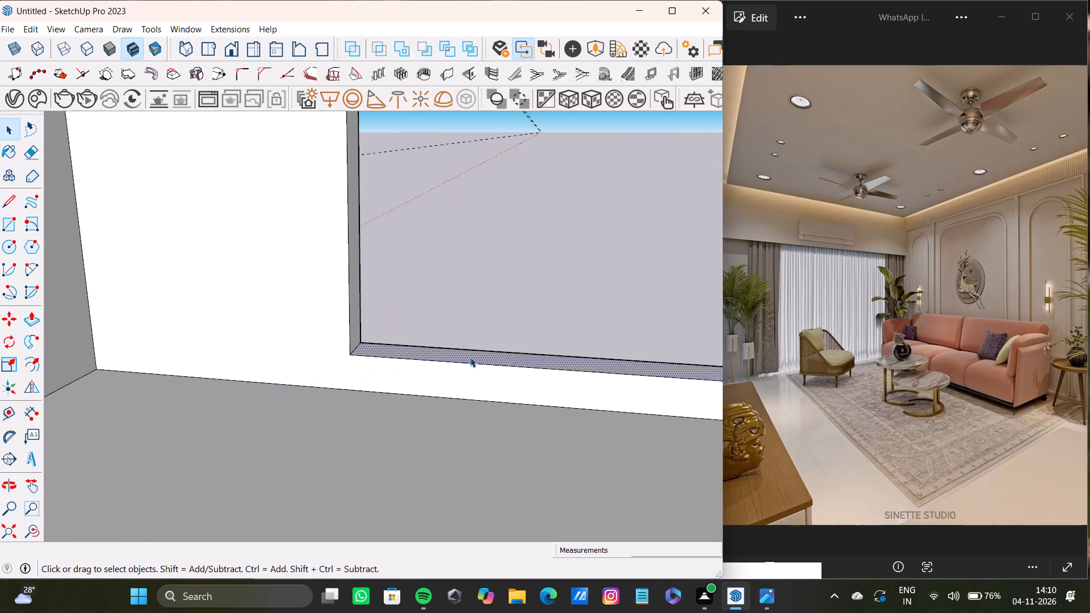
left_click_drag(470, 357, 463, 371)
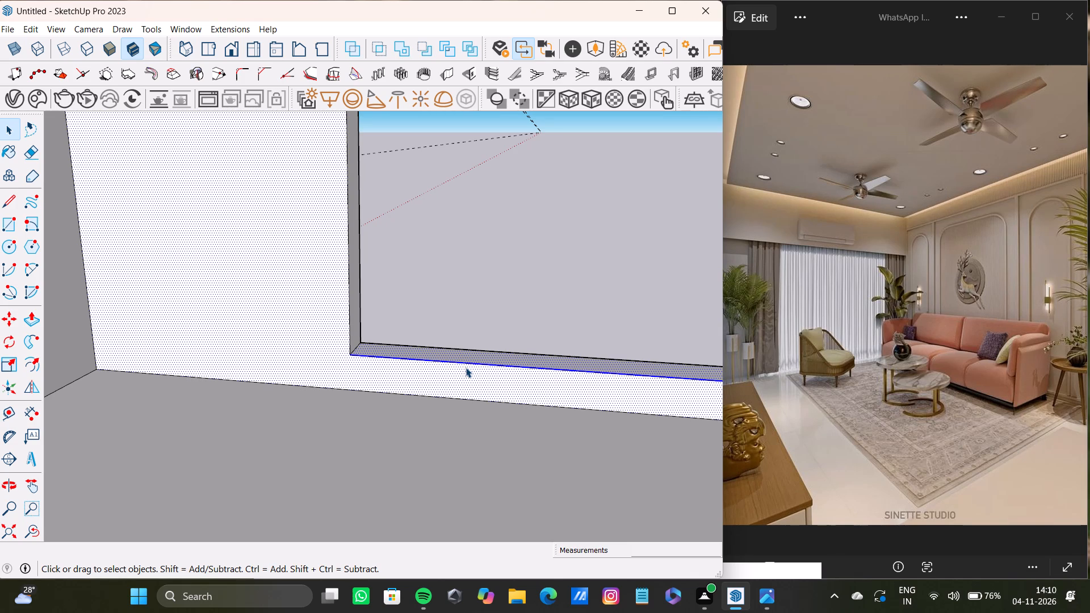
key("p")
left_click_drag(477, 354, 472, 370)
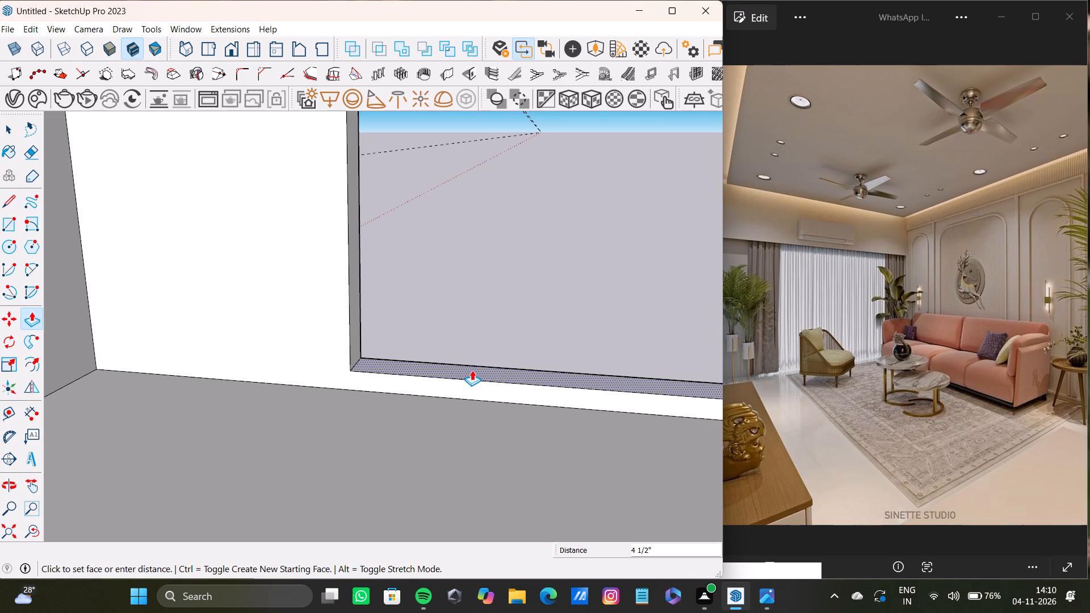
left_click_drag(472, 370, 472, 373)
key("space")
Offset the ceiling face's outline inward about 1' 10" to form a border around an inner rectangle.
scroll(466, 371, "down", 6)
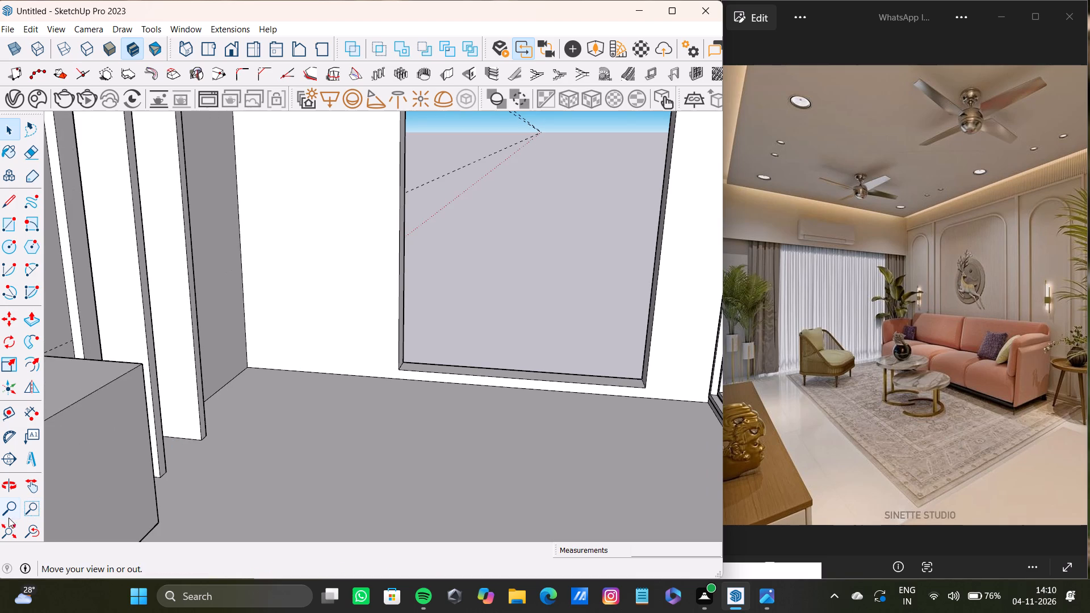
left_click(7, 532)
scroll(277, 378, "down", 4)
middle_click_drag(279, 377, 322, 274)
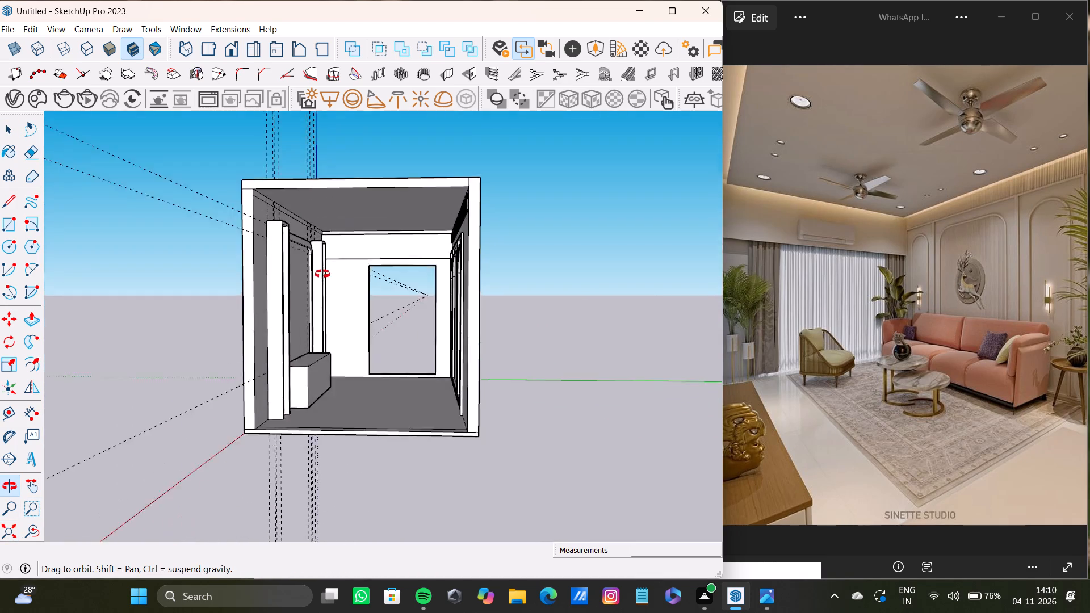
middle_click_drag(322, 274, 456, 323)
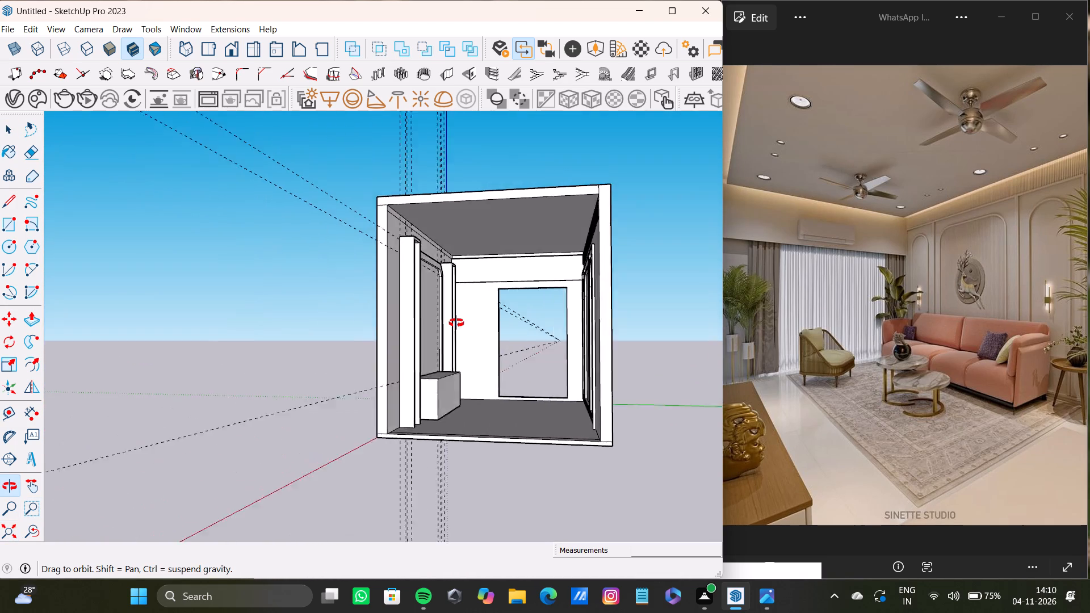
middle_click_drag(456, 323, 378, 287)
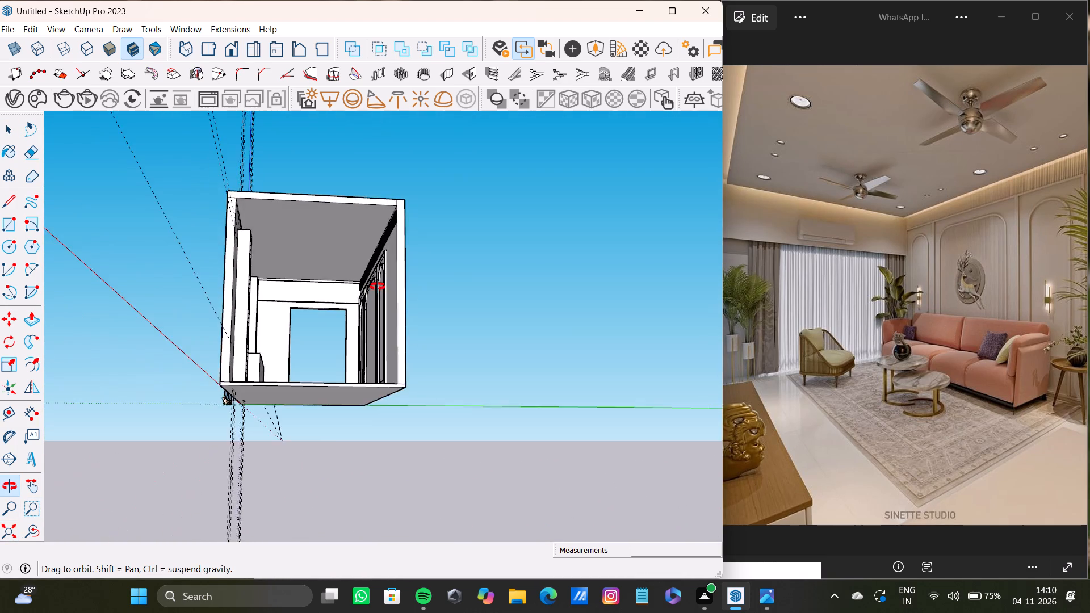
middle_click_drag(378, 287, 380, 408)
scroll(361, 379, "up", 14)
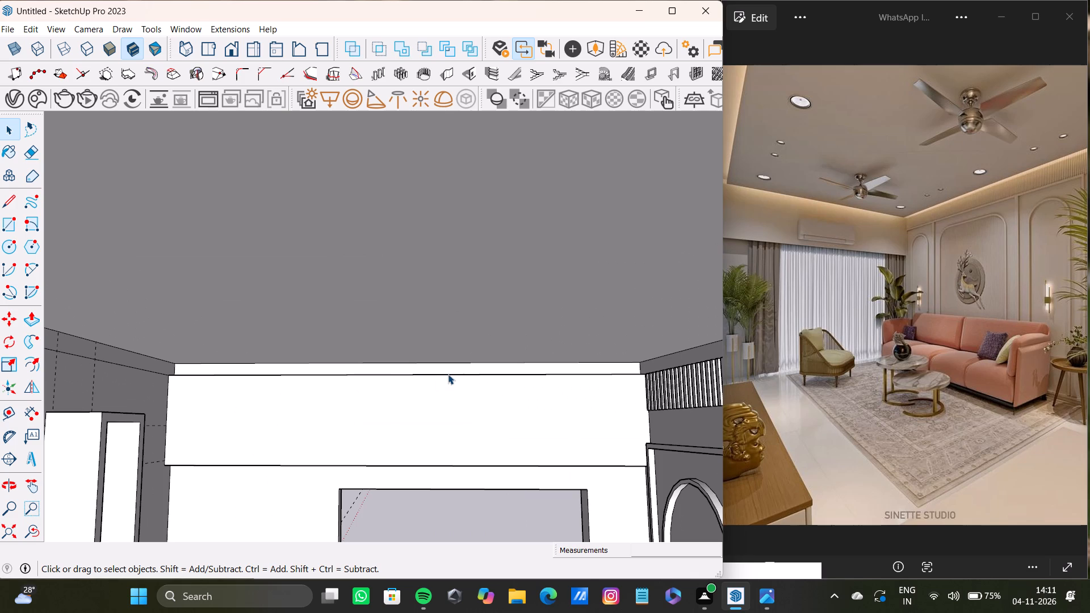
left_click(449, 373)
left_click(450, 370)
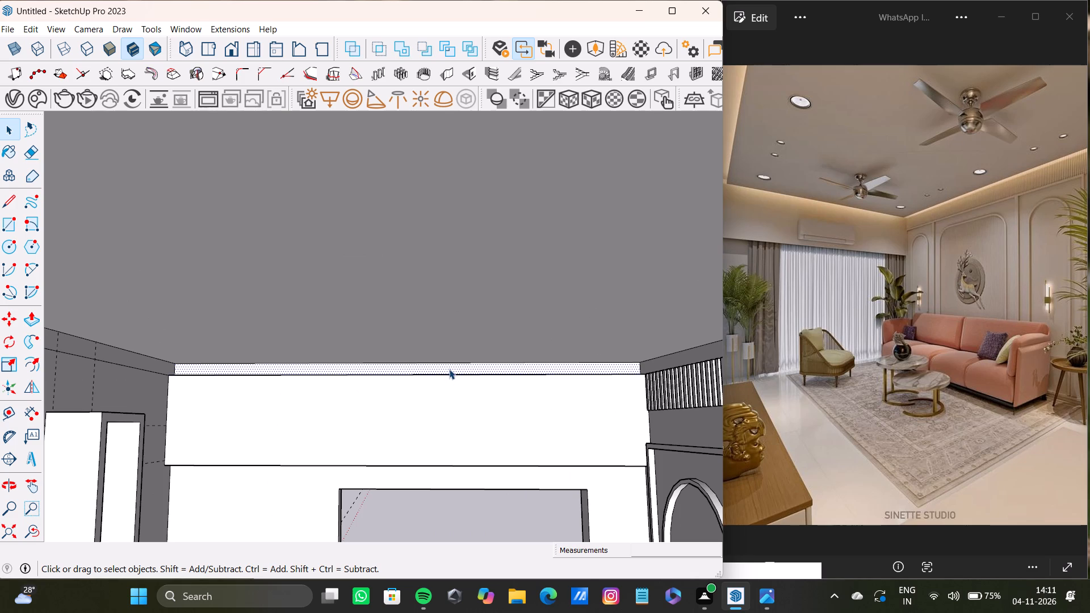
scroll(401, 333, "down", 5)
middle_click_drag(401, 337, 469, 331, "shift")
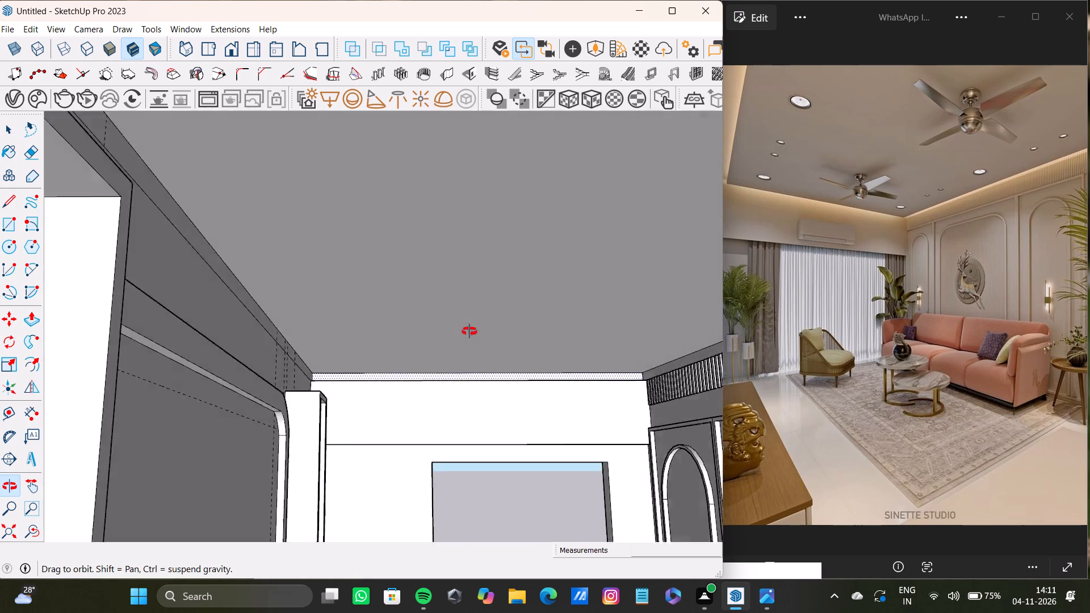
middle_click_drag(469, 331, 462, 337, "shift")
scroll(462, 337, "down", 7)
middle_click_drag(462, 338, 423, 328, "shift")
left_click(423, 328)
key("f")
left_click_drag(406, 337, 378, 327)
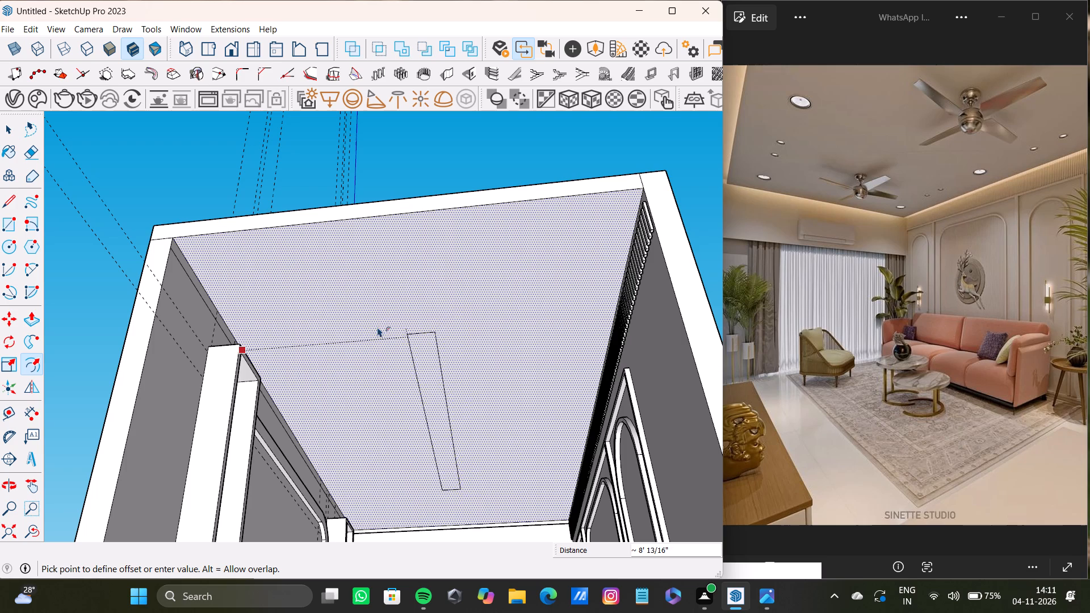
left_click_drag(378, 327, 271, 335)
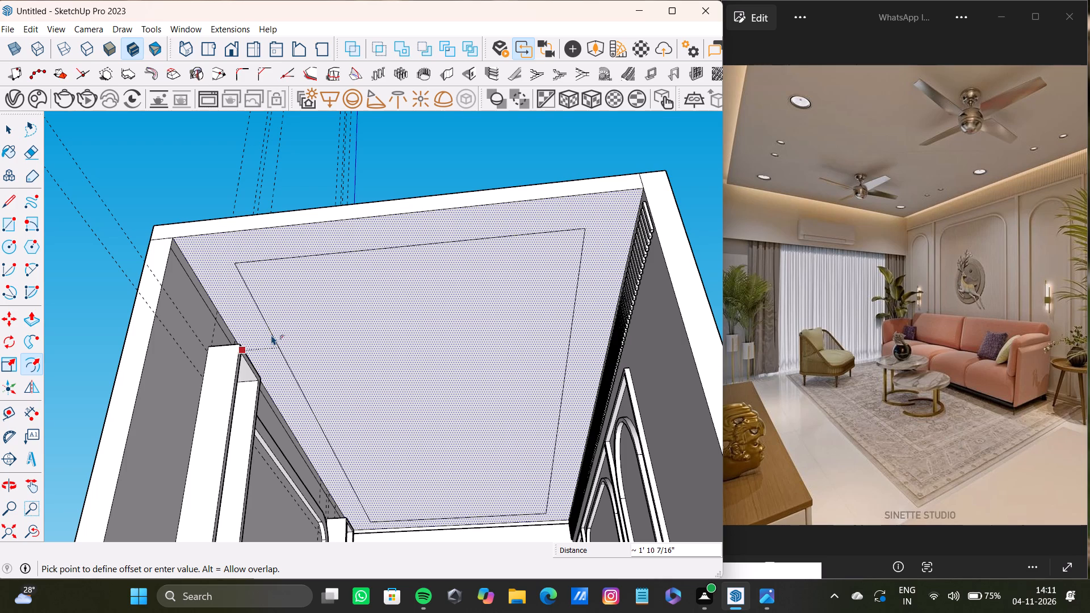
left_click_drag(271, 335, 269, 336)
key("space")
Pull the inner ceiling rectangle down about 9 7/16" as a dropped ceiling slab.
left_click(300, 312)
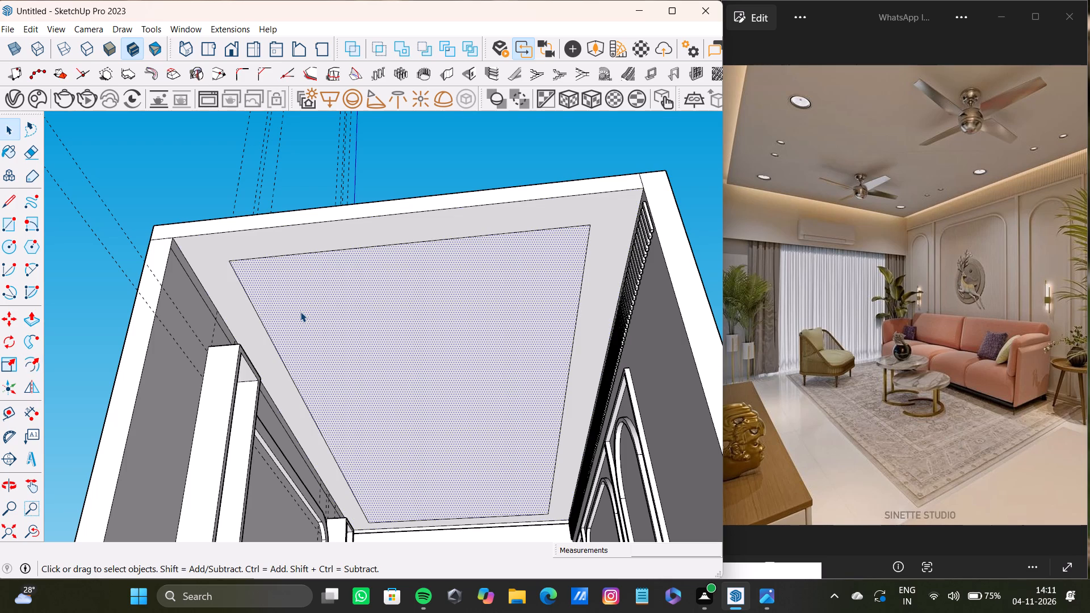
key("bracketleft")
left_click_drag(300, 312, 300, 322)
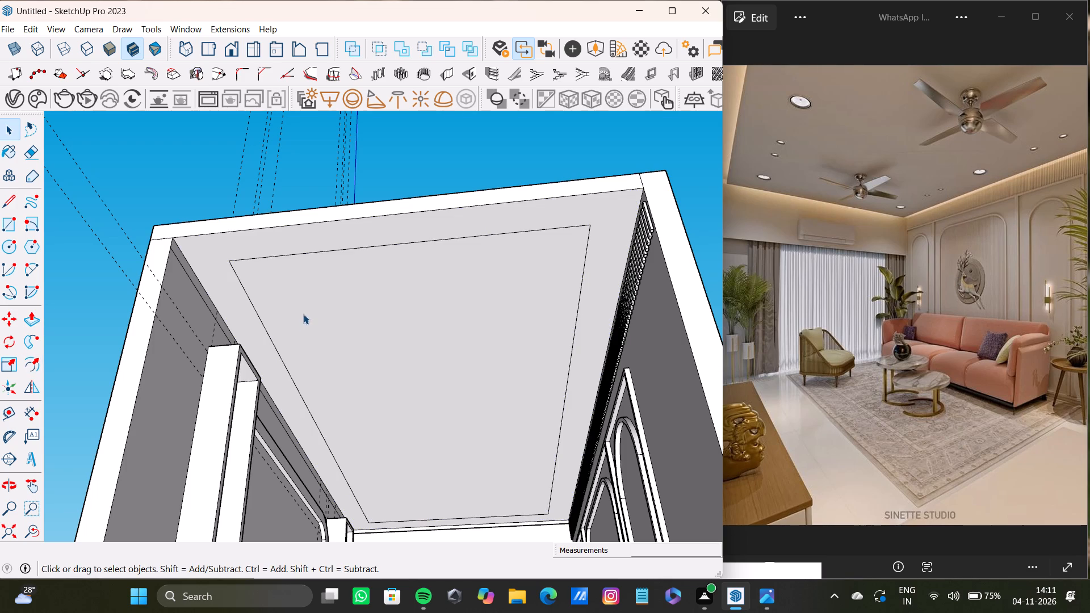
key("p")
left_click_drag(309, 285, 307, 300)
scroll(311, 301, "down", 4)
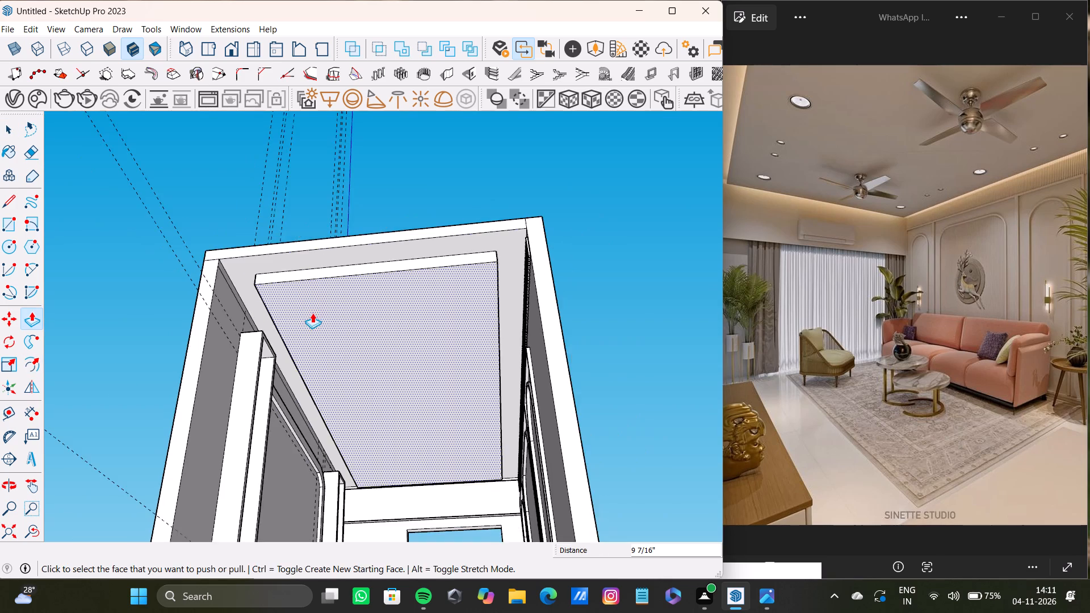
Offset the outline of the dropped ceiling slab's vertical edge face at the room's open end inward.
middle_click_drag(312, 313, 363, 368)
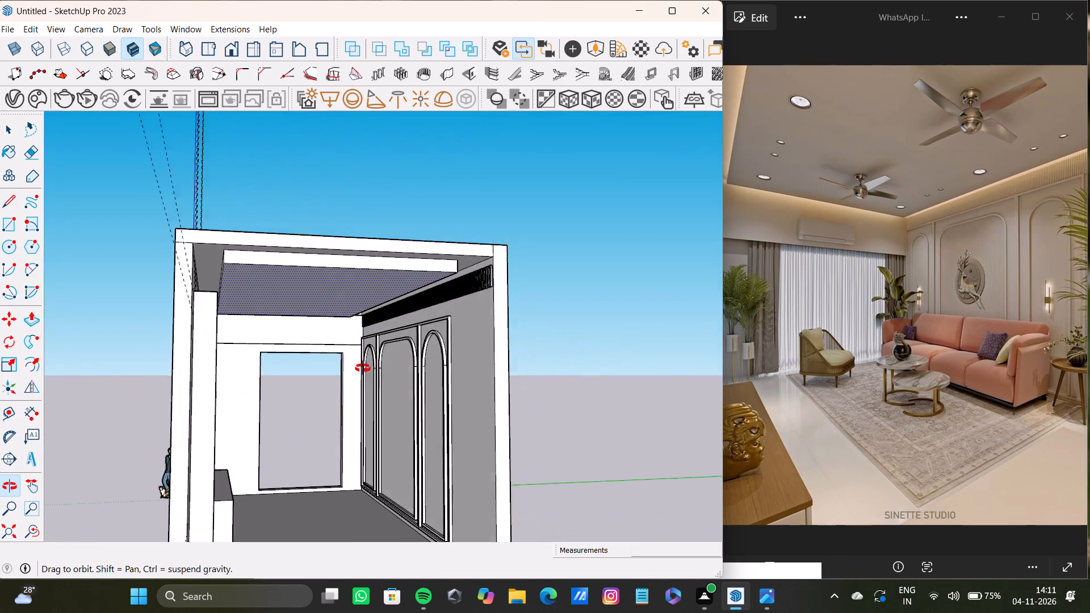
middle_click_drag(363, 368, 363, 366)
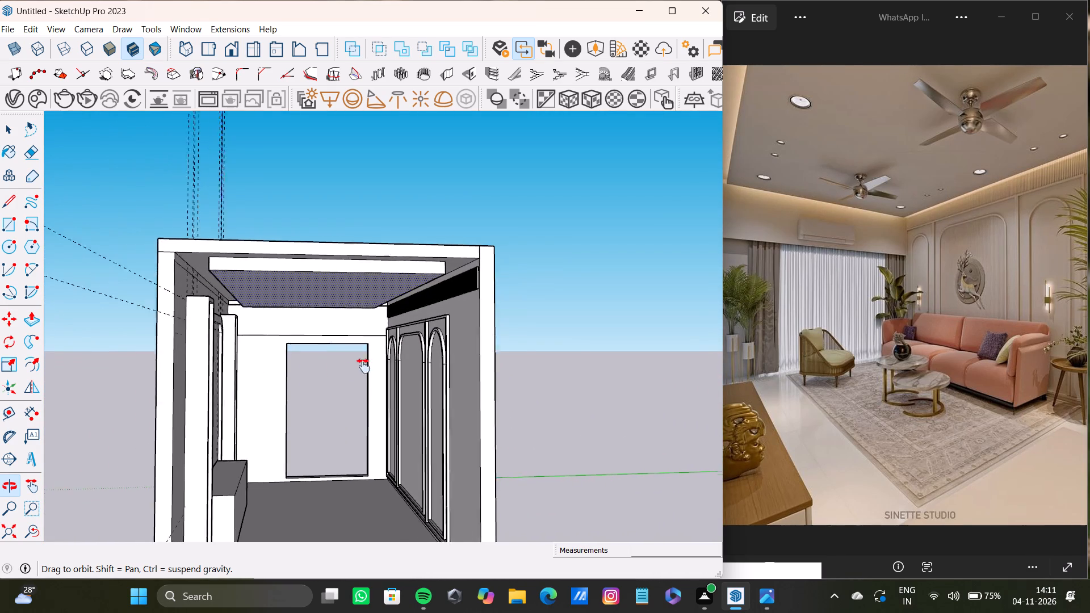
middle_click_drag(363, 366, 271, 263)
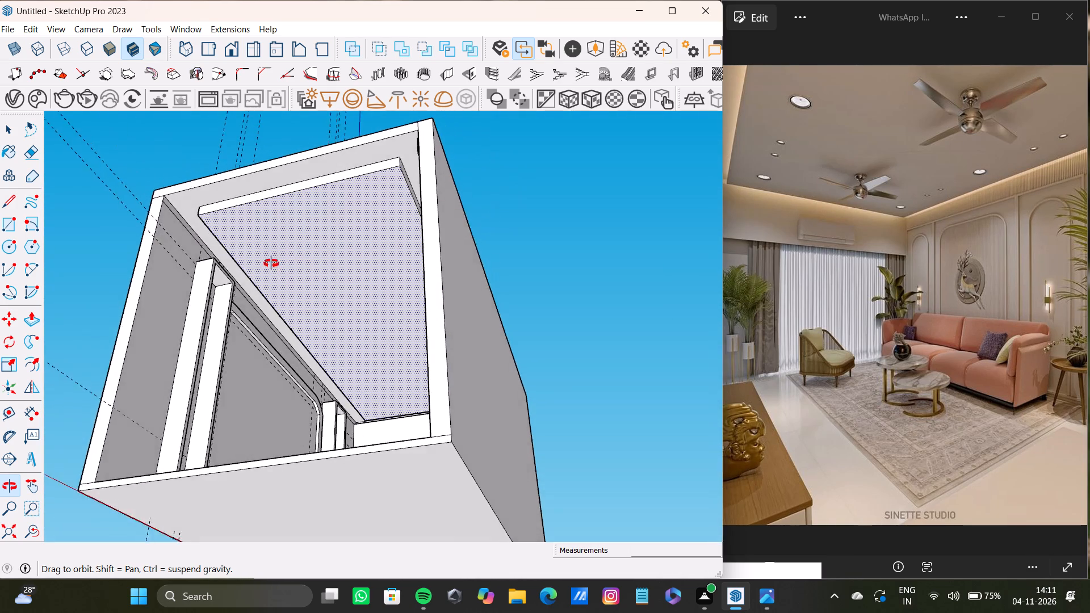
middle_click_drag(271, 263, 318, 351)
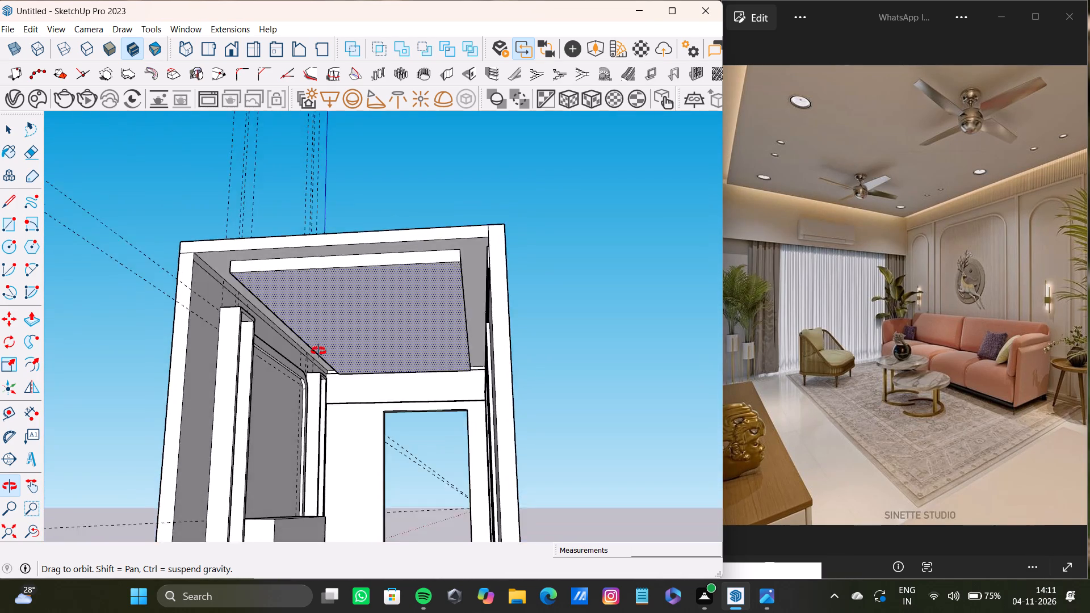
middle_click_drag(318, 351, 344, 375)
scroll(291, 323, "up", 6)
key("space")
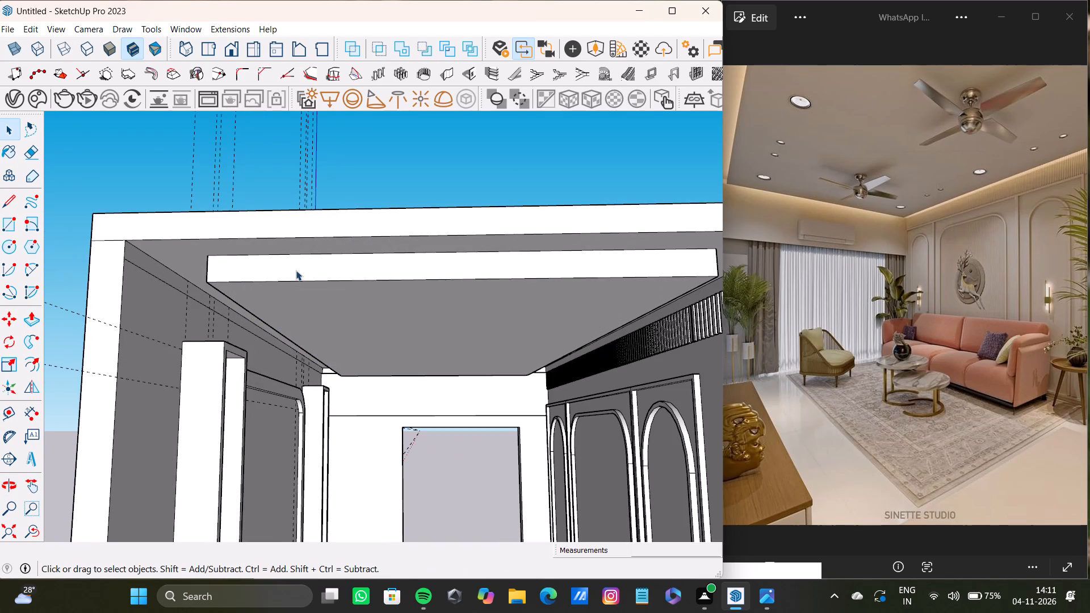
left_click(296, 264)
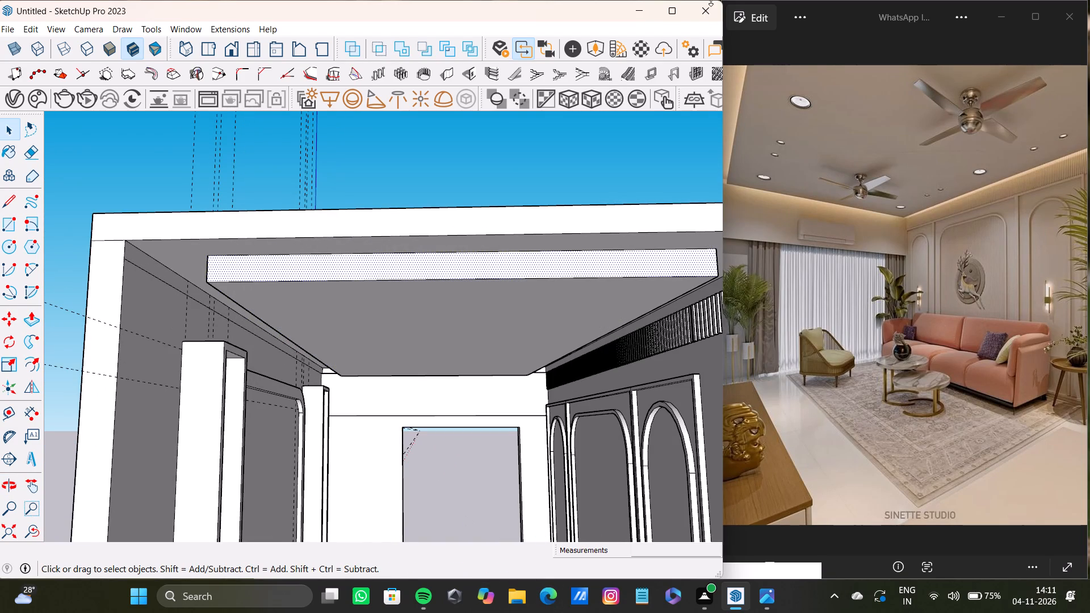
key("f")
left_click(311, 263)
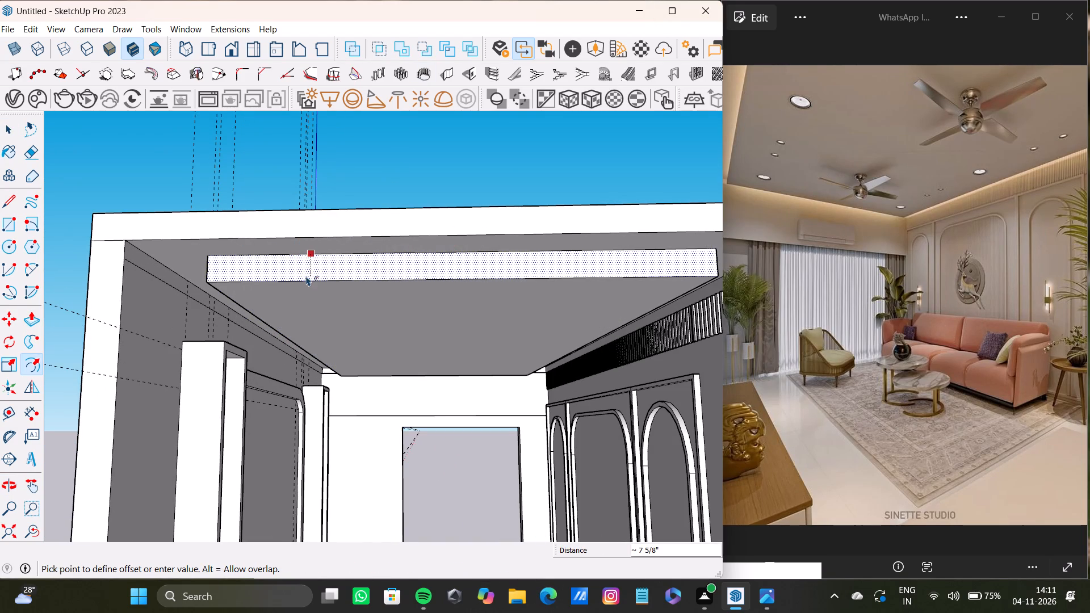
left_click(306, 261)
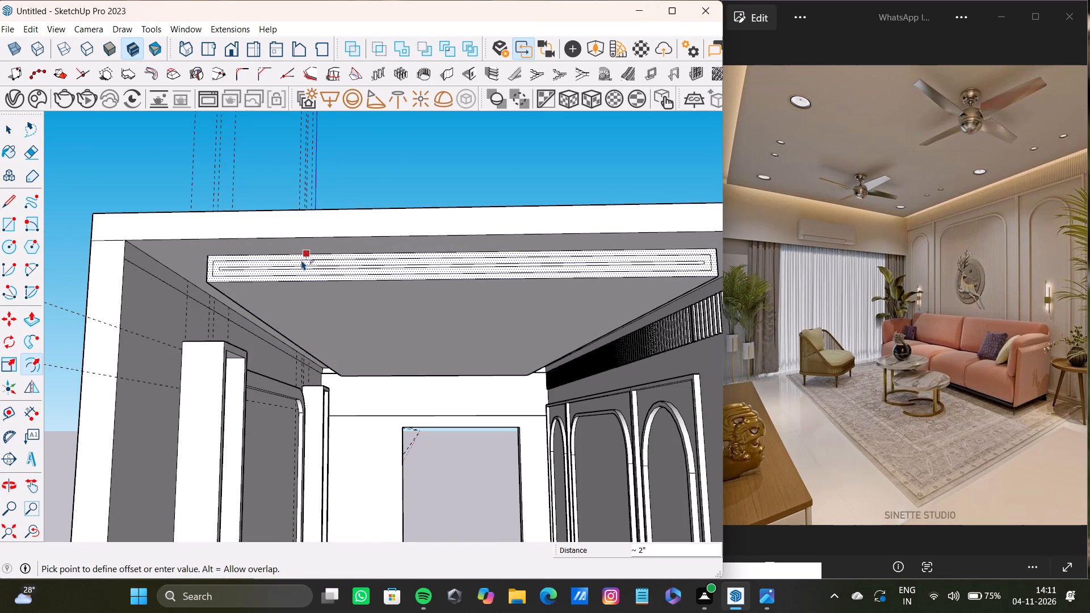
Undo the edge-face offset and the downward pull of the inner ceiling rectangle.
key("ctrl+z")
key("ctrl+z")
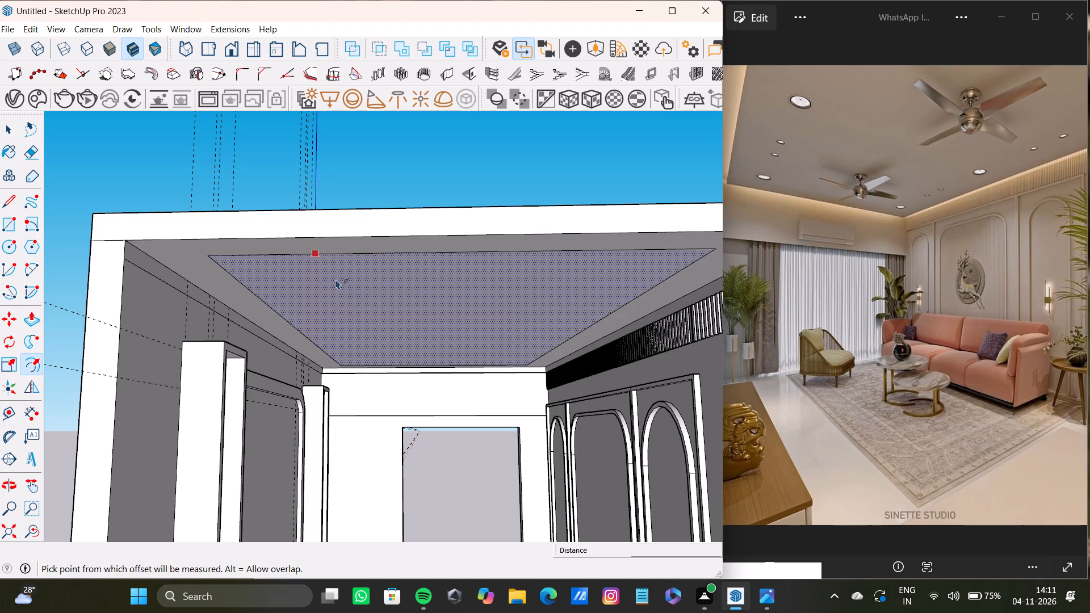
Offset the inner ceiling rectangle inward to form a narrow strip around its perimeter.
middle_click_drag(346, 289, 350, 246)
key("f")
left_click_drag(313, 249, 272, 251)
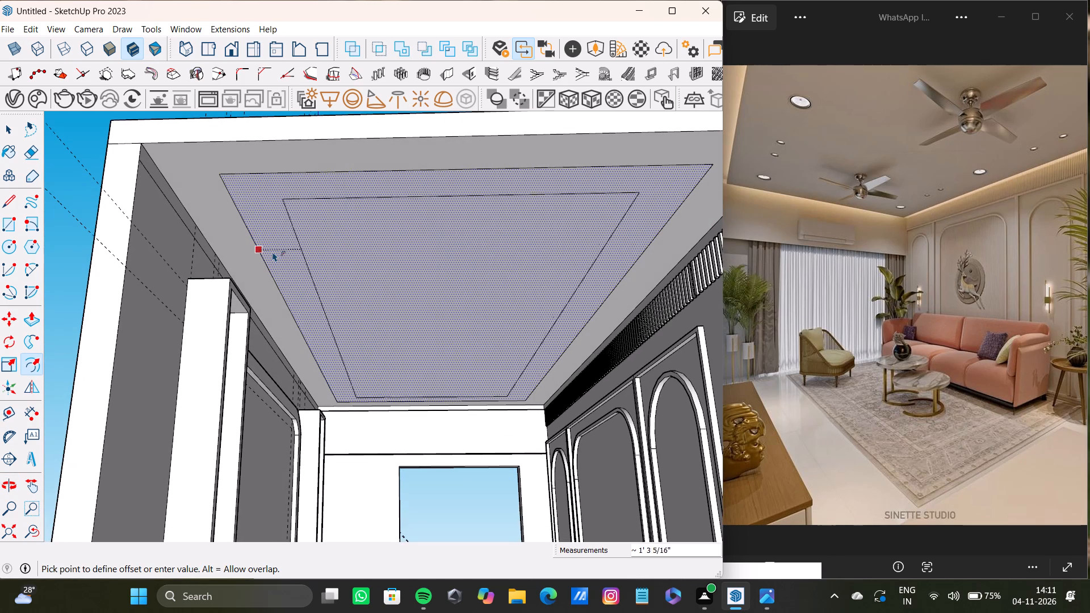
left_click_drag(272, 251, 271, 251)
key("space")
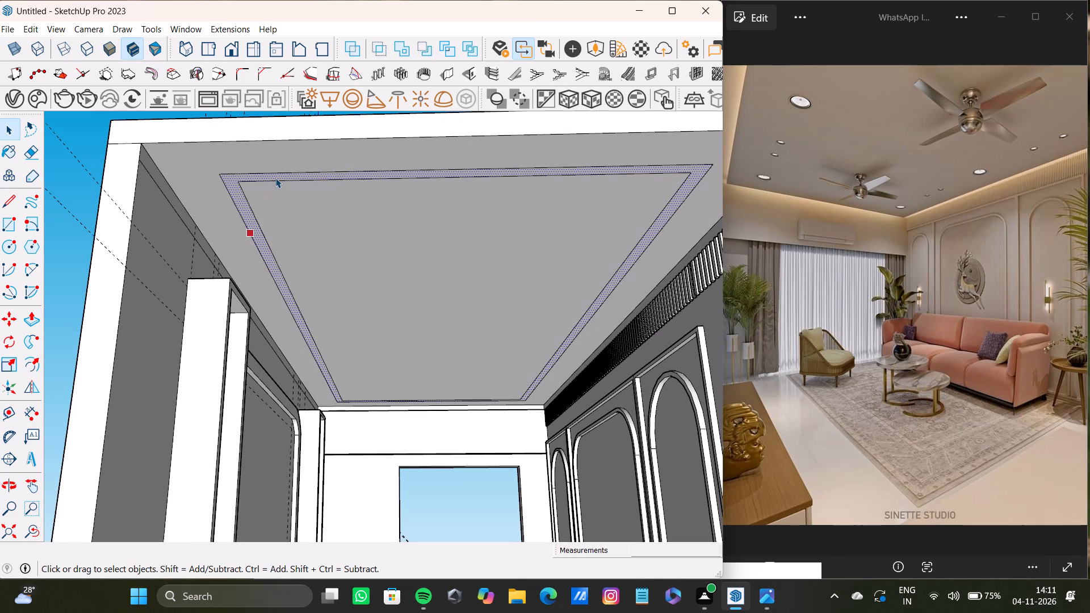
Pull the inner ceiling panel inside the narrow strip down about 3 3/4" as a dropped ceiling slab.
left_click(275, 178)
left_click(286, 209)
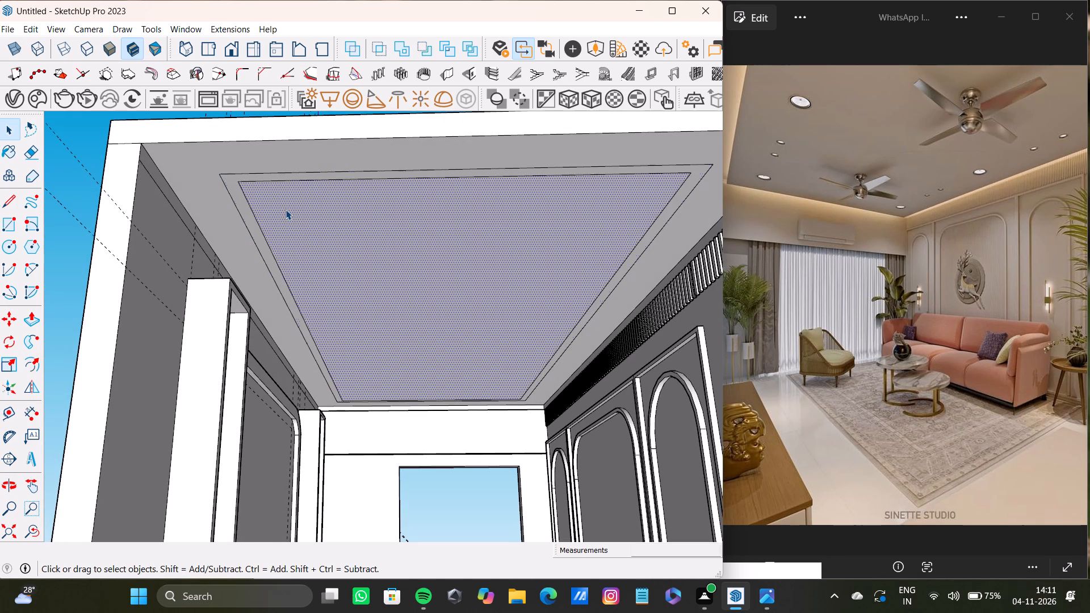
key("p")
left_click_drag(286, 209, 274, 236)
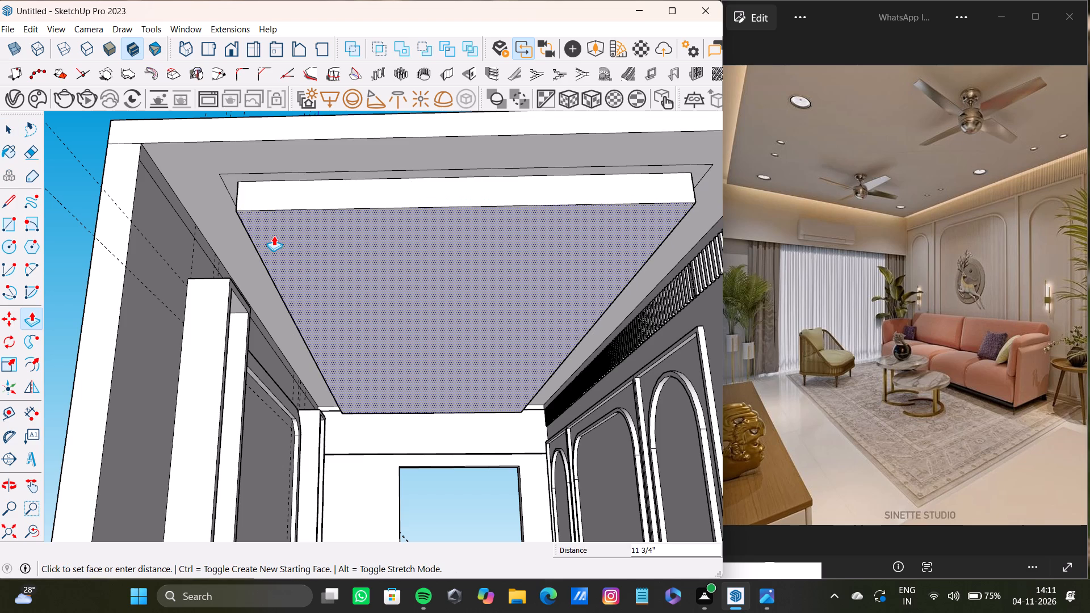
left_click_drag(274, 236, 284, 217)
Examine the dropped ceiling slab in the room from below, through the open end and from above.
scroll(288, 225, "down", 10)
middle_click_drag(337, 259, 272, 210)
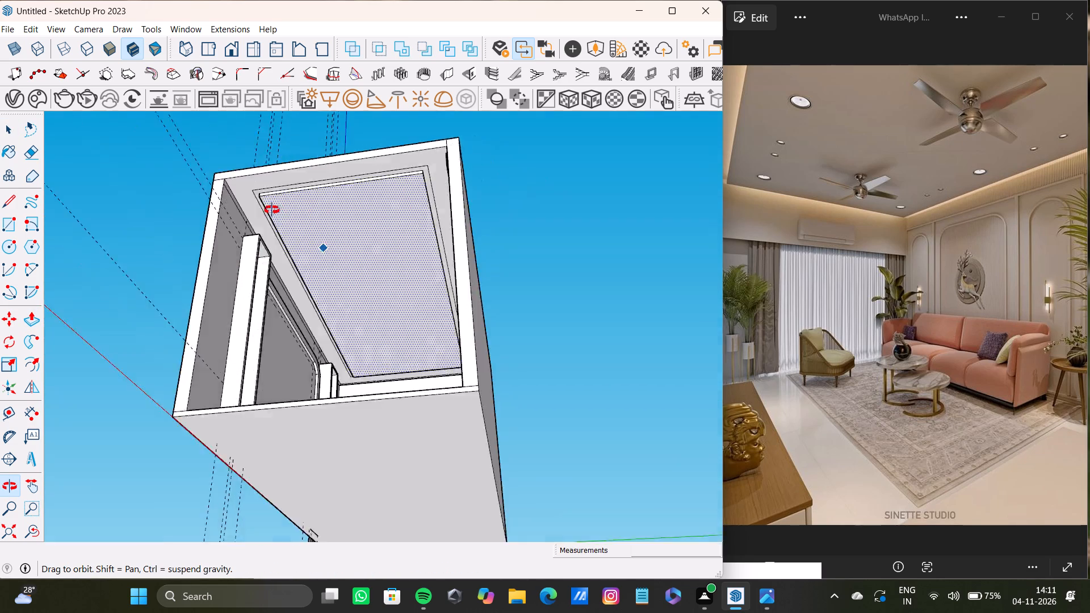
middle_click_drag(272, 210, 317, 261)
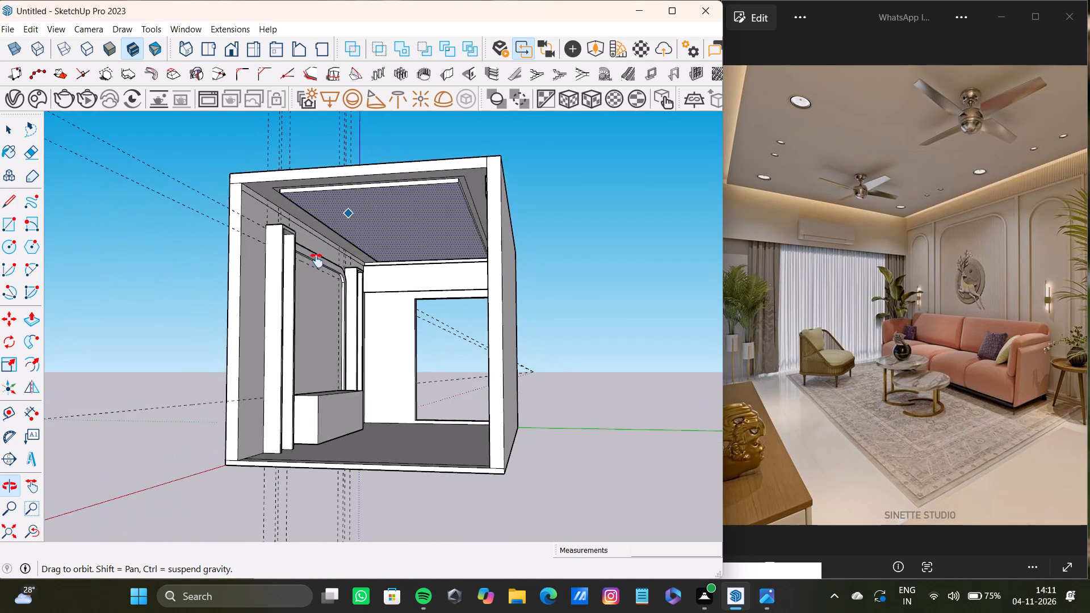
middle_click_drag(317, 261, 425, 183)
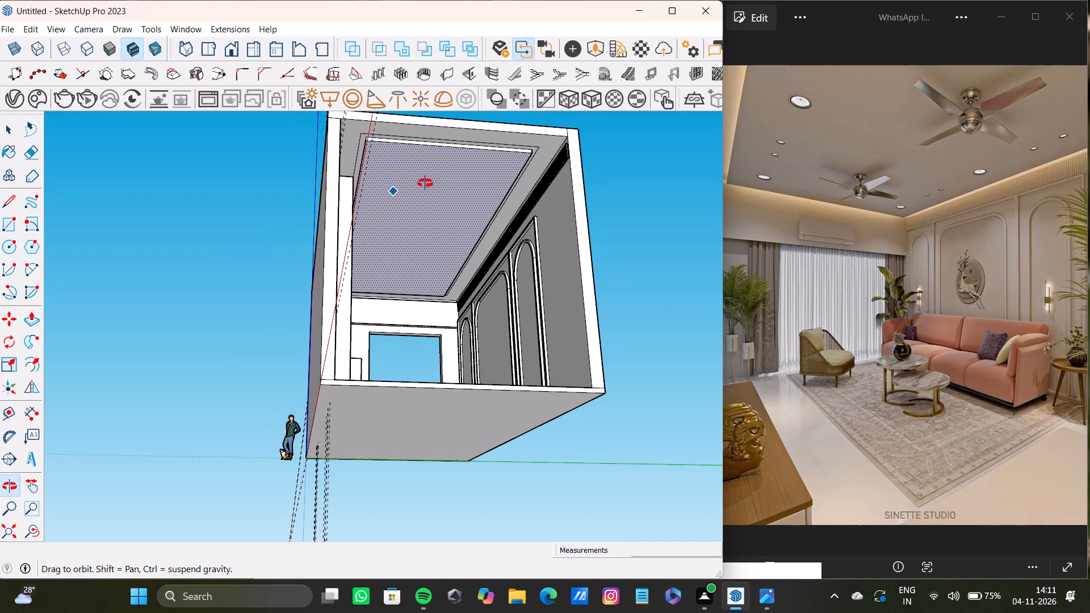
middle_click_drag(425, 183, 350, 199)
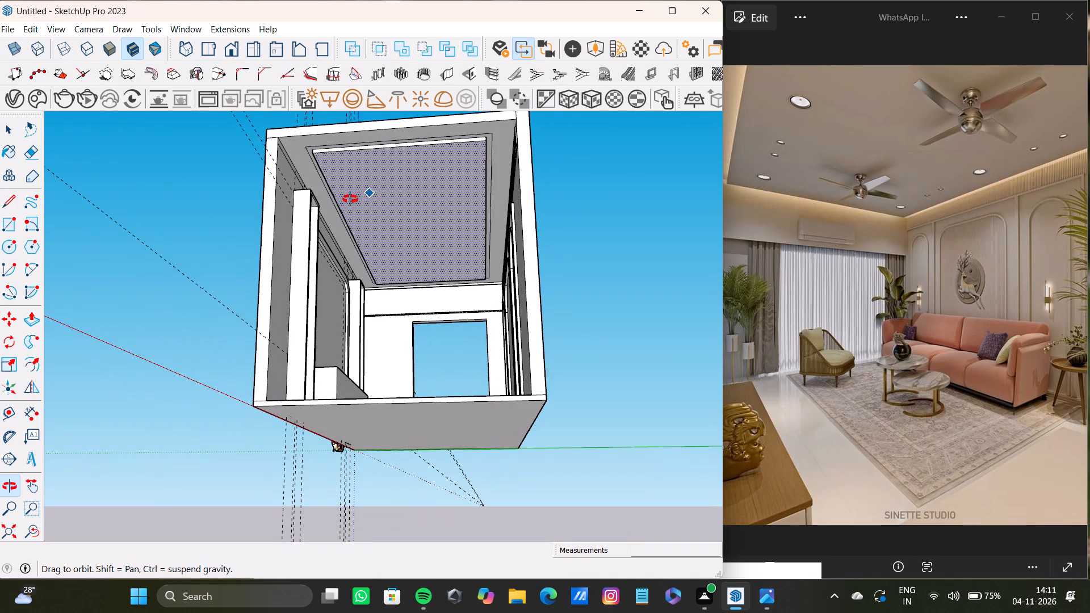
middle_click_drag(350, 199, 460, 230)
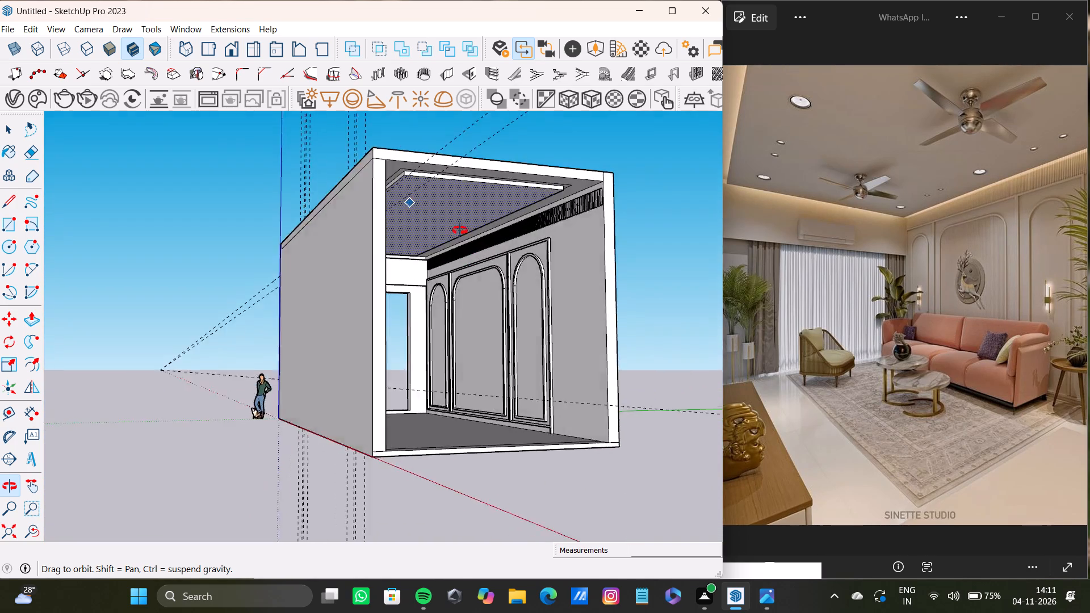
middle_click_drag(460, 230, 448, 254)
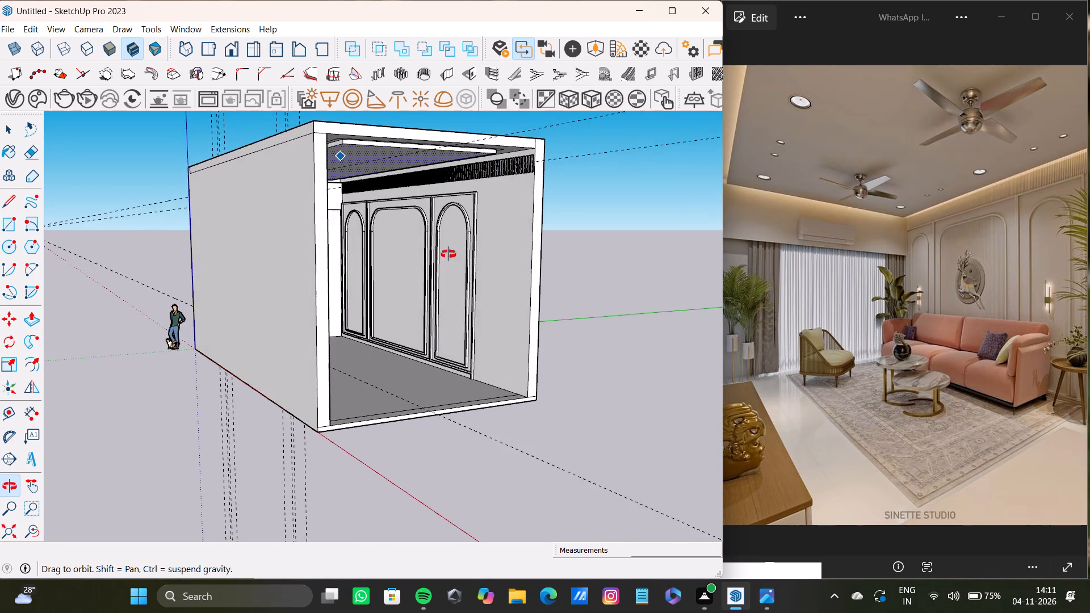
middle_click_drag(448, 254, 399, 320)
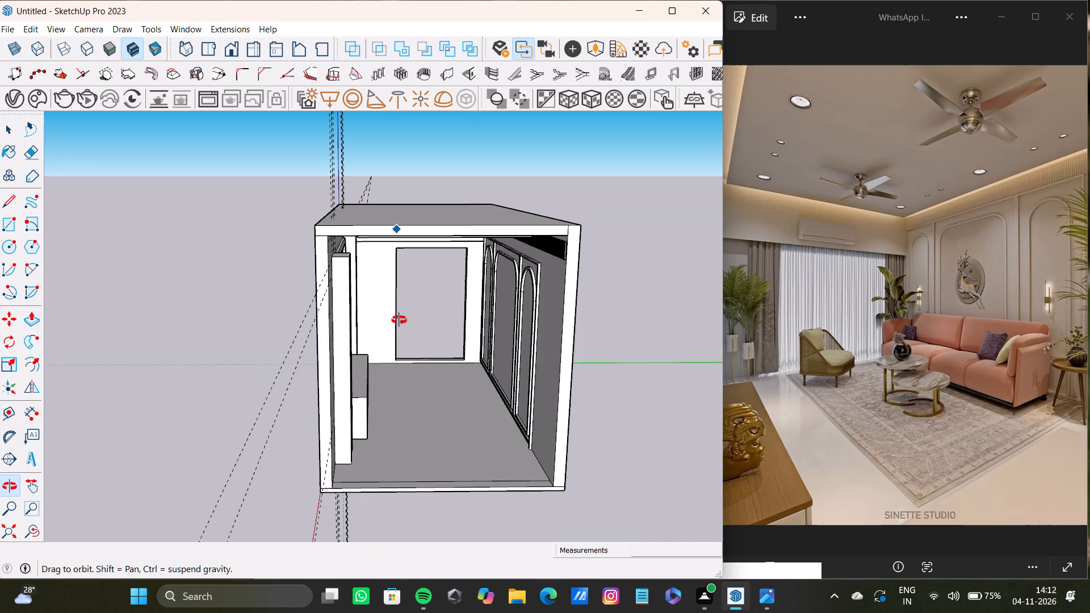
middle_click_drag(399, 320, 430, 341)
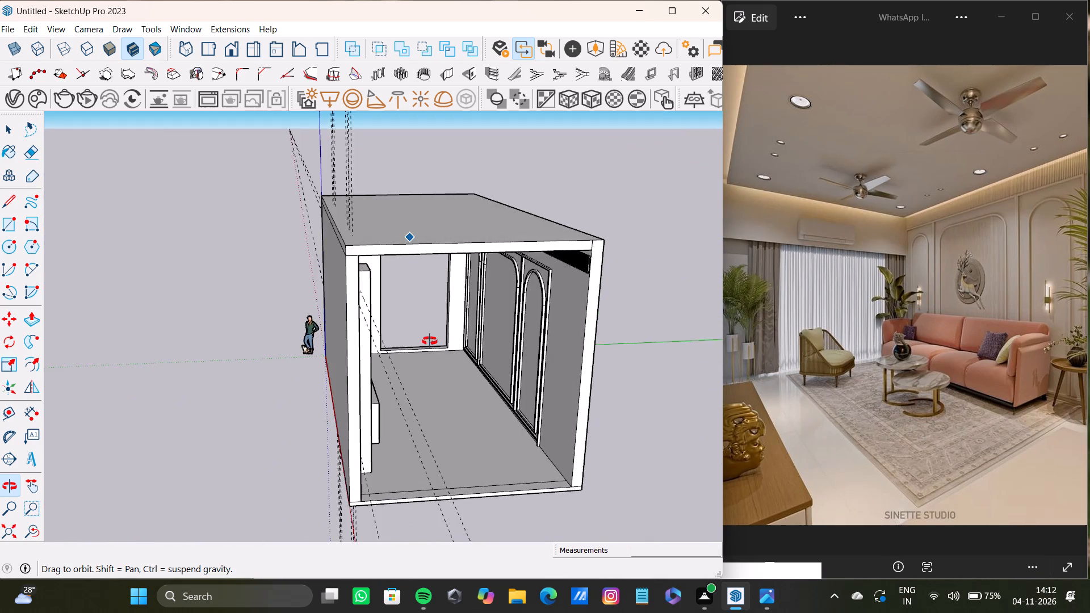
middle_click_drag(430, 341, 387, 322)
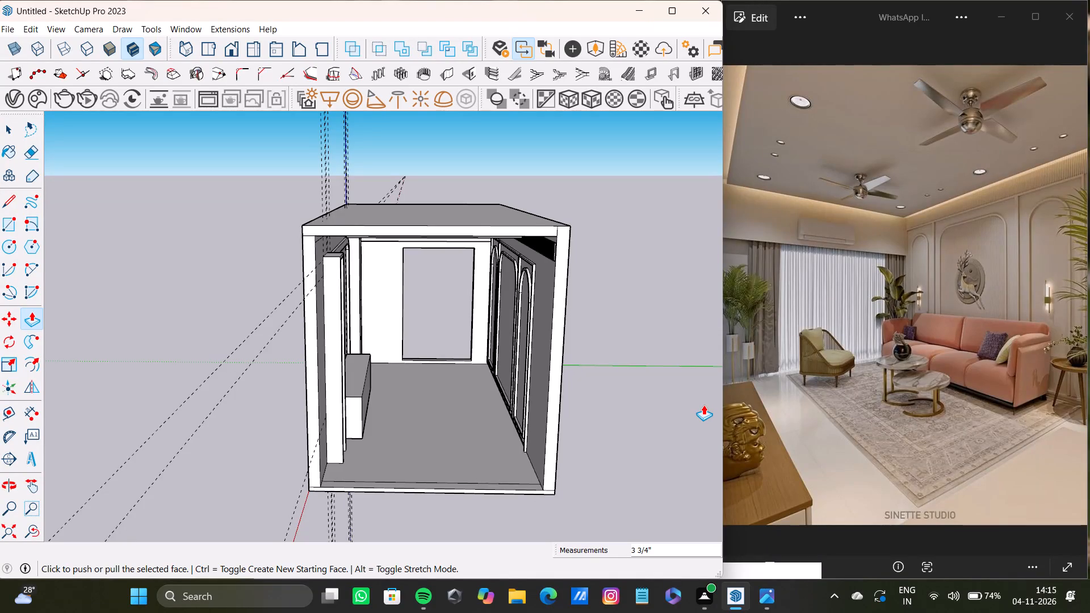
Select the dropped ceiling slab's vertical face at the room's open end and its underside, including their edges.
scroll(449, 382, "down", 16)
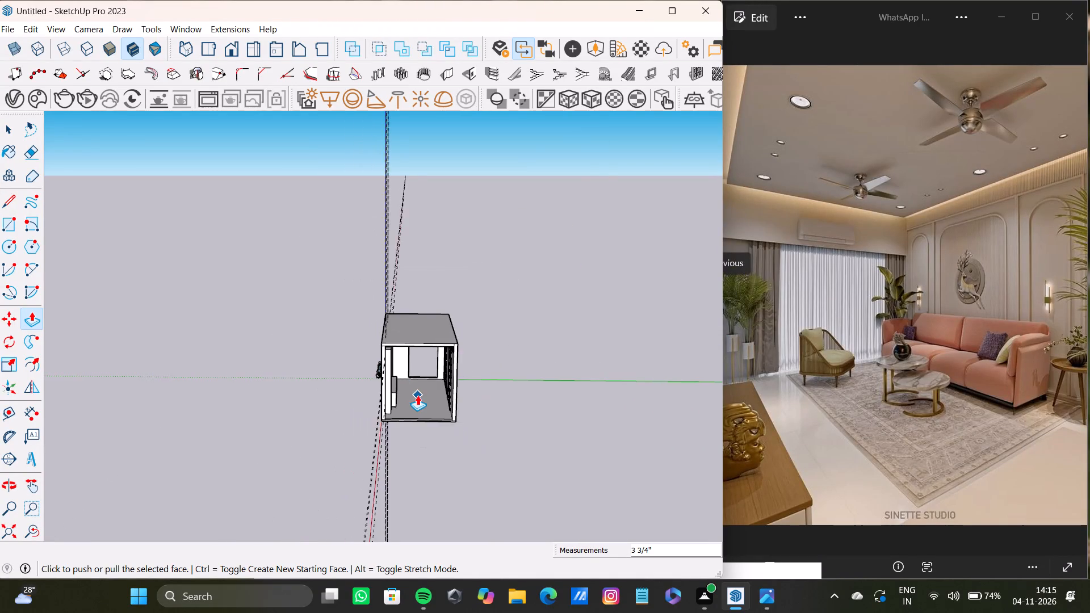
middle_click_drag(417, 395, 444, 292)
scroll(421, 325, "up", 7)
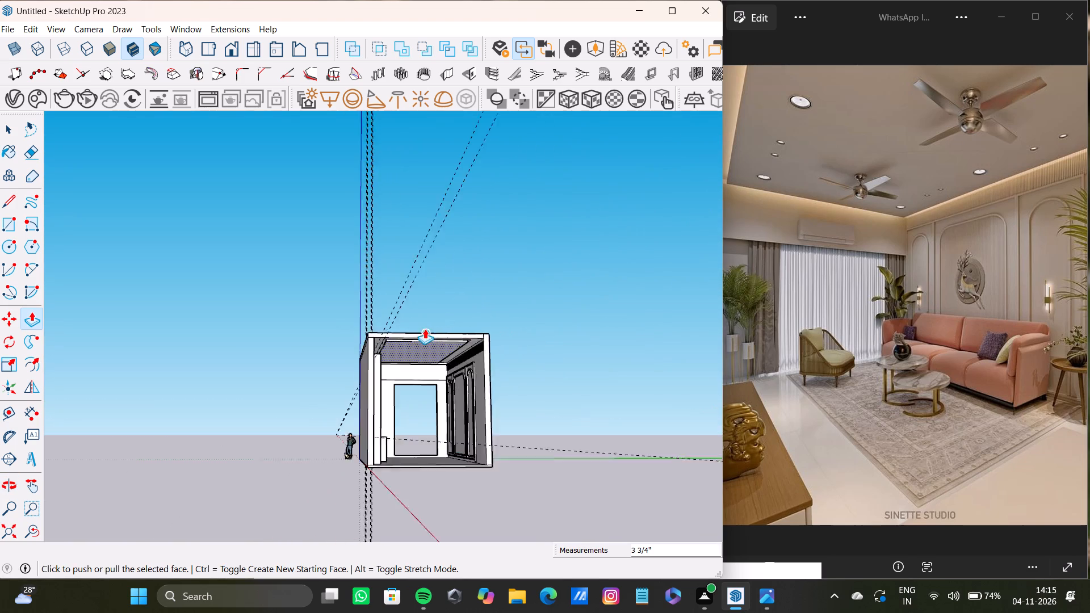
scroll(425, 329, "up", 6)
middle_click_drag(427, 337, 346, 320)
scroll(359, 336, "up", 14)
key("space")
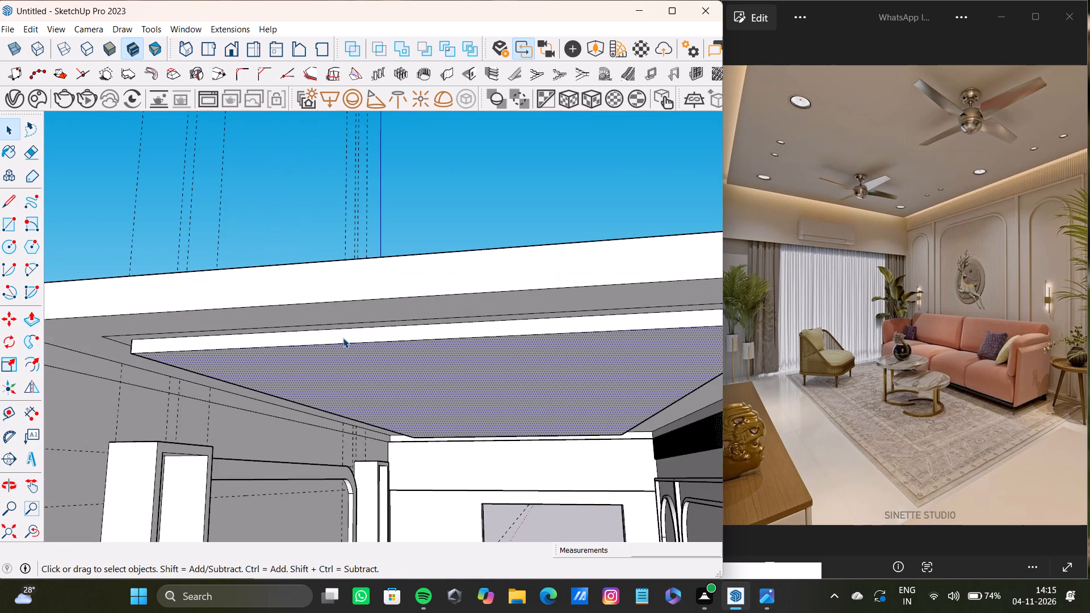
scroll(341, 339, "up", 4, "shift")
double_click(341, 339, "shift")
double_click(347, 356, "shift")
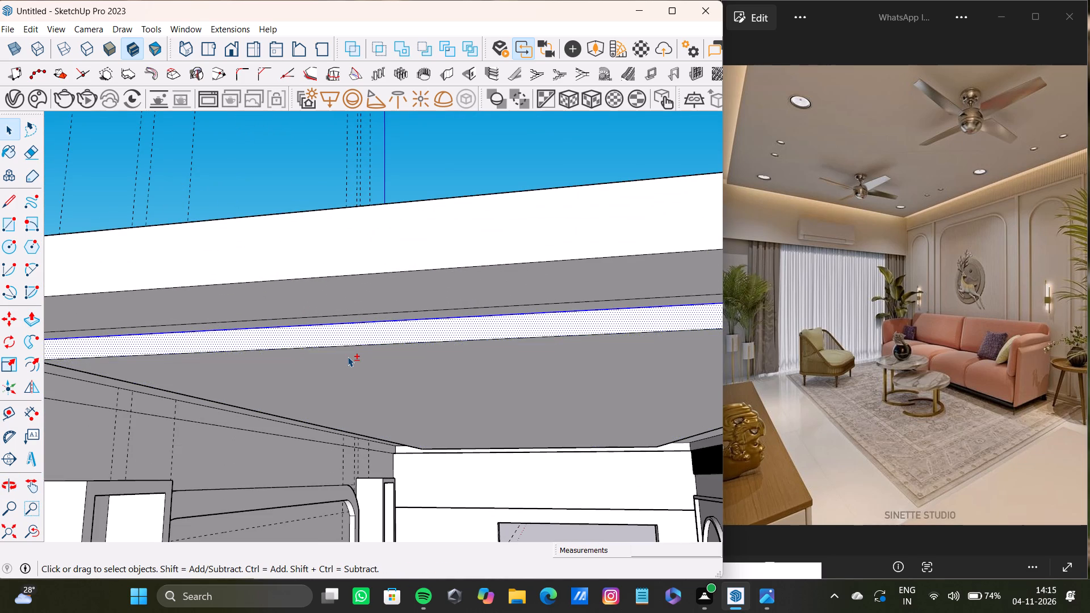
triple_click(347, 356, "shift")
double_click(354, 344, "shift")
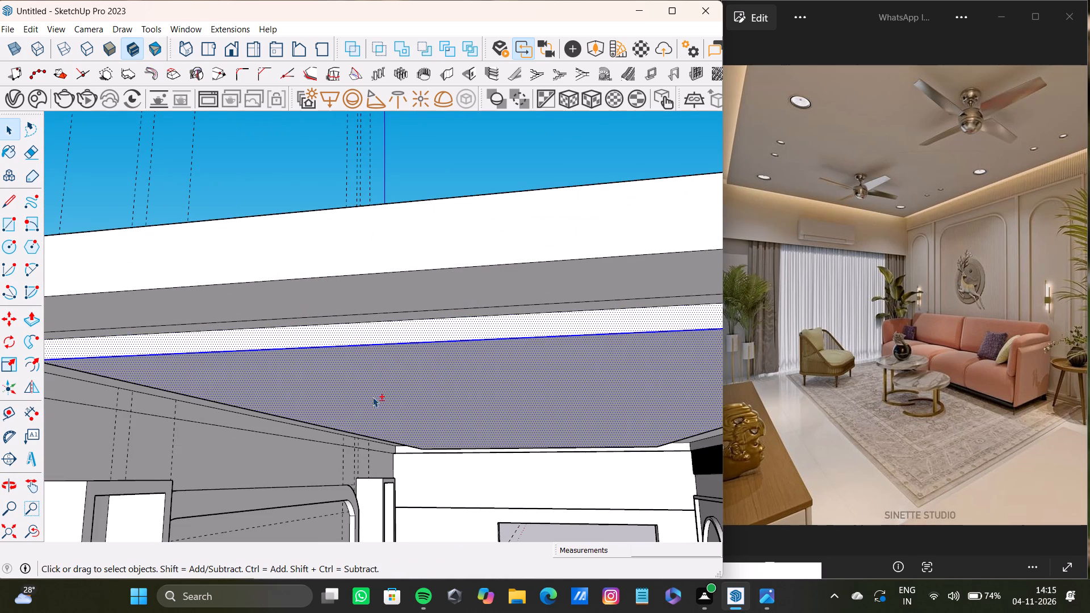
Add the slab's side face along the TV-unit wall and the open-end face's upper edge to the selection.
scroll(372, 396, "down", 8, "shift")
middle_click_drag(368, 391, 438, 343)
scroll(354, 291, "up", 13)
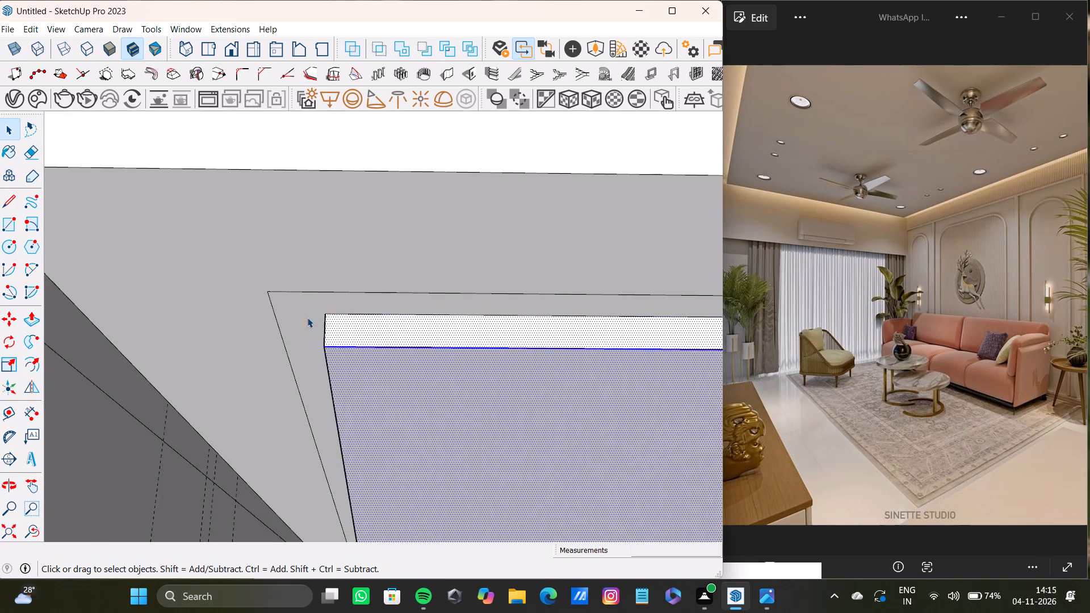
scroll(307, 317, "up", 13)
middle_click_drag(326, 337, 402, 364)
double_click(294, 364, "shift")
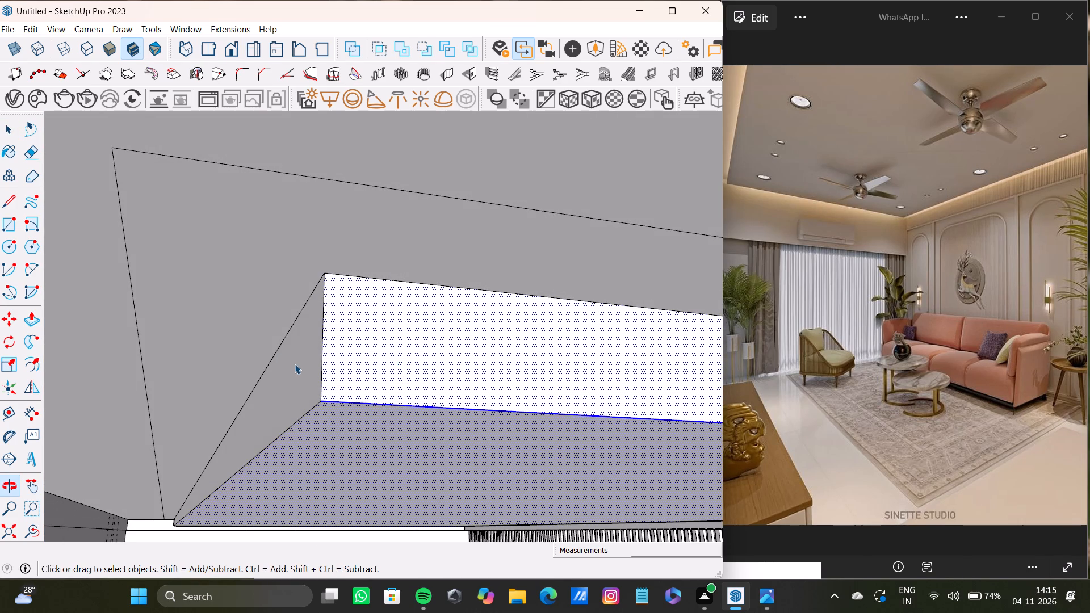
scroll(294, 364, "down", 4, "shift")
middle_click_drag(294, 366, 294, 388)
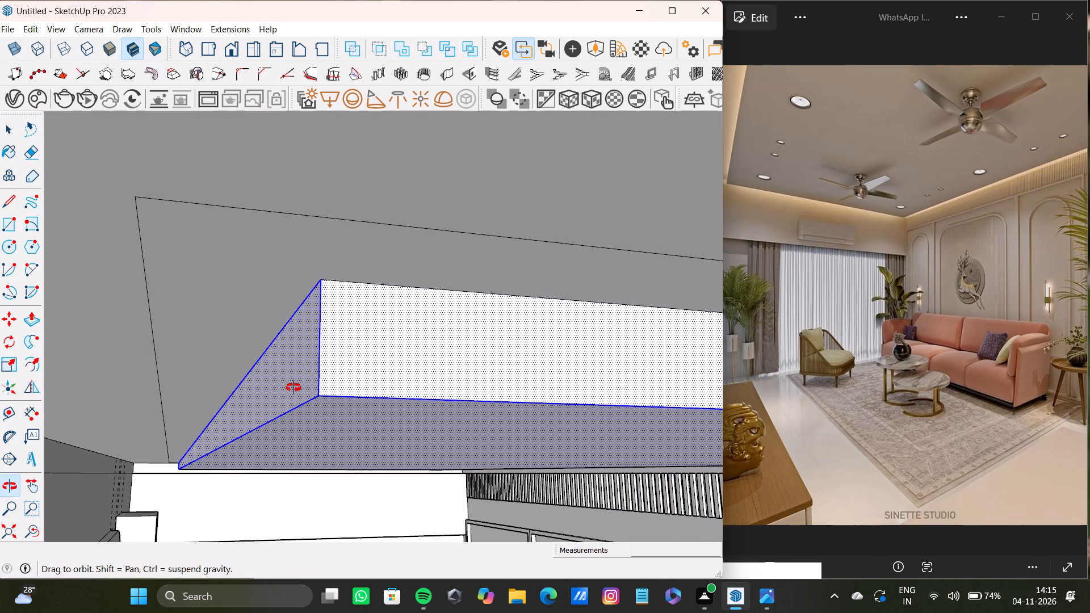
middle_click_drag(294, 388, 294, 372)
scroll(351, 394, "down", 8, "shift")
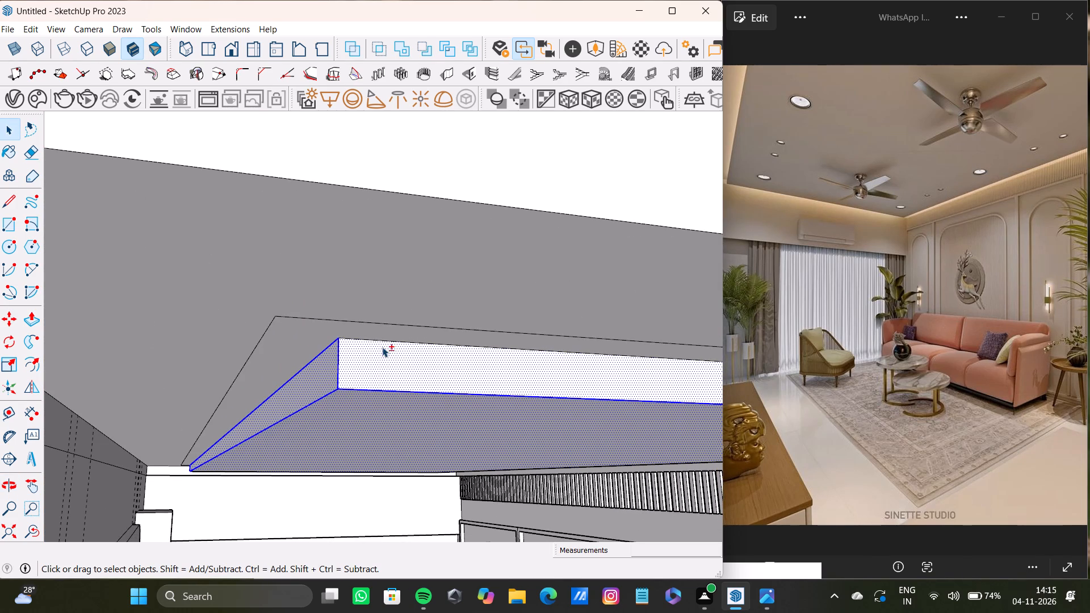
left_click(393, 340, "shift")
Add the slab's side face along the arched-panel wall, with its edges, to the selection.
scroll(389, 360, "down", 9, "shift")
middle_click_drag(392, 355, 184, 331)
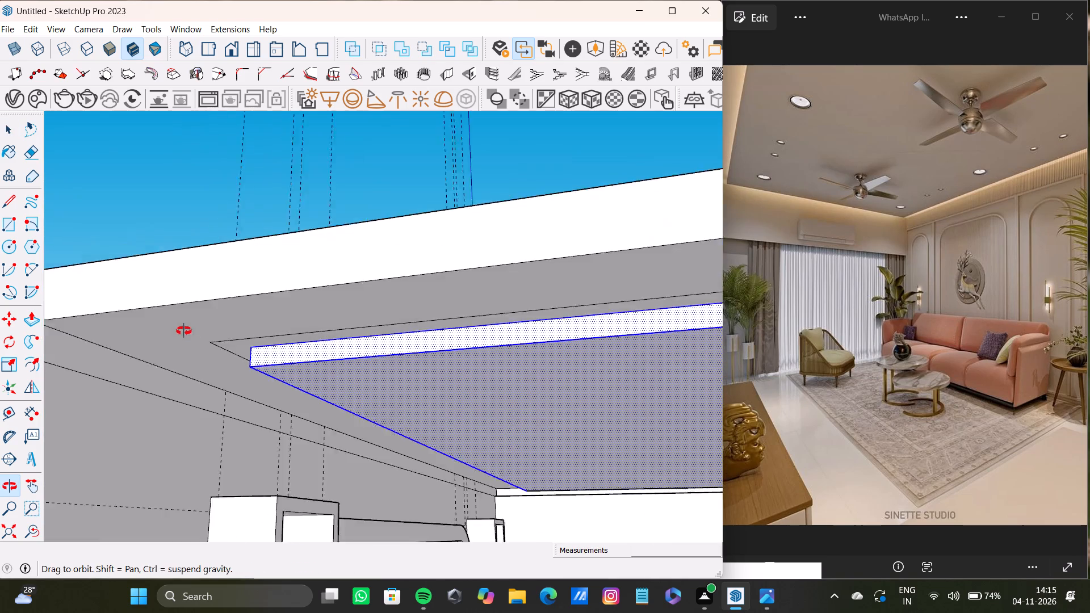
middle_click_drag(184, 331, 184, 331)
scroll(401, 398, "down", 3)
middle_click_drag(434, 395, 195, 383)
scroll(196, 383, "down", 6)
middle_click_drag(297, 384, 326, 379)
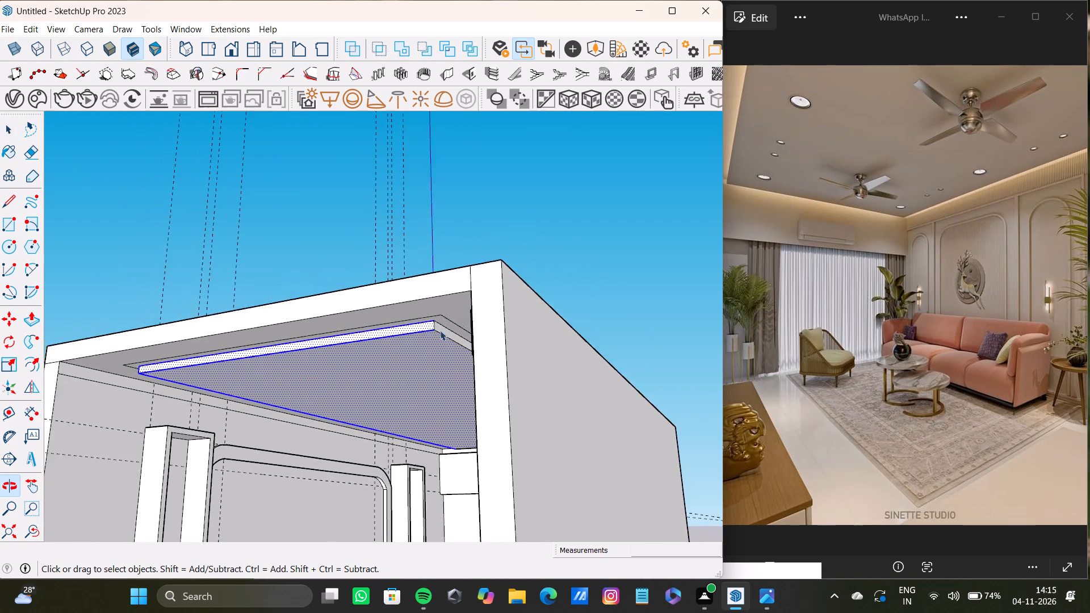
scroll(460, 320, "up", 16)
double_click(432, 335, "shift")
Add the slab's remaining vertical face at the window-wall end, with its edges, to the selection.
scroll(427, 355, "down", 7, "shift")
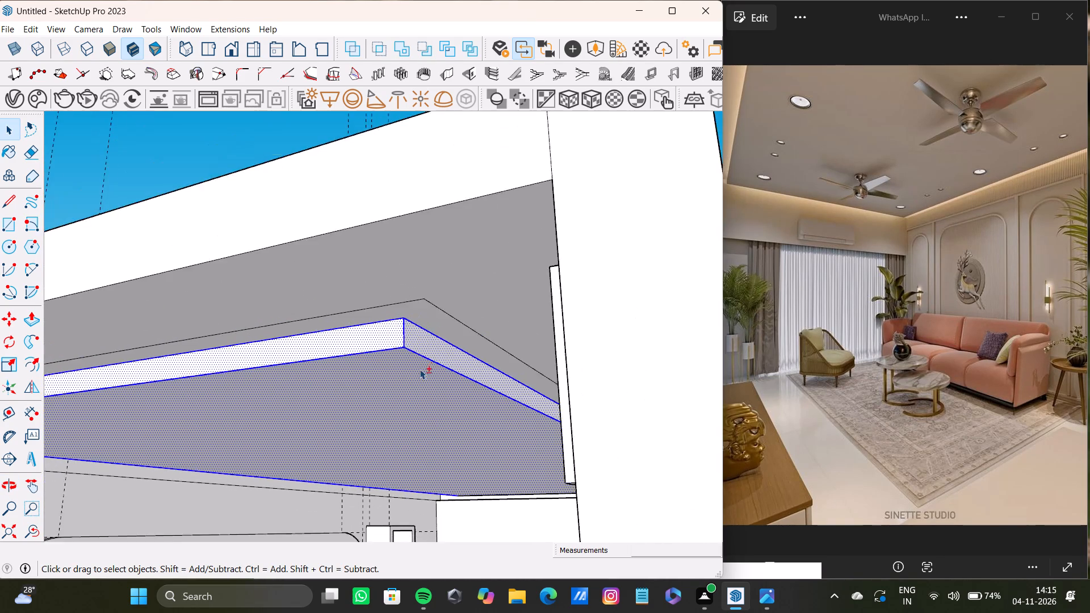
middle_click_drag(417, 372, 542, 287, "shift")
scroll(542, 287, "down", 1, "shift")
scroll(500, 376, "up", 13)
middle_click_drag(492, 408, 457, 306)
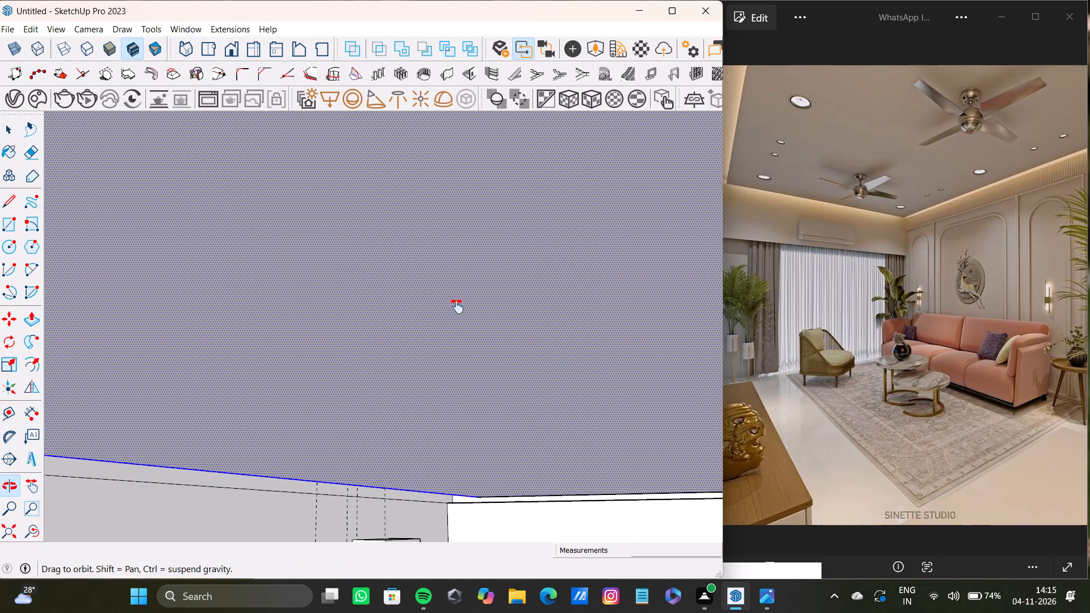
middle_click_drag(457, 306, 409, 214)
scroll(463, 386, "down", 3)
middle_click_drag(480, 414, 422, 281)
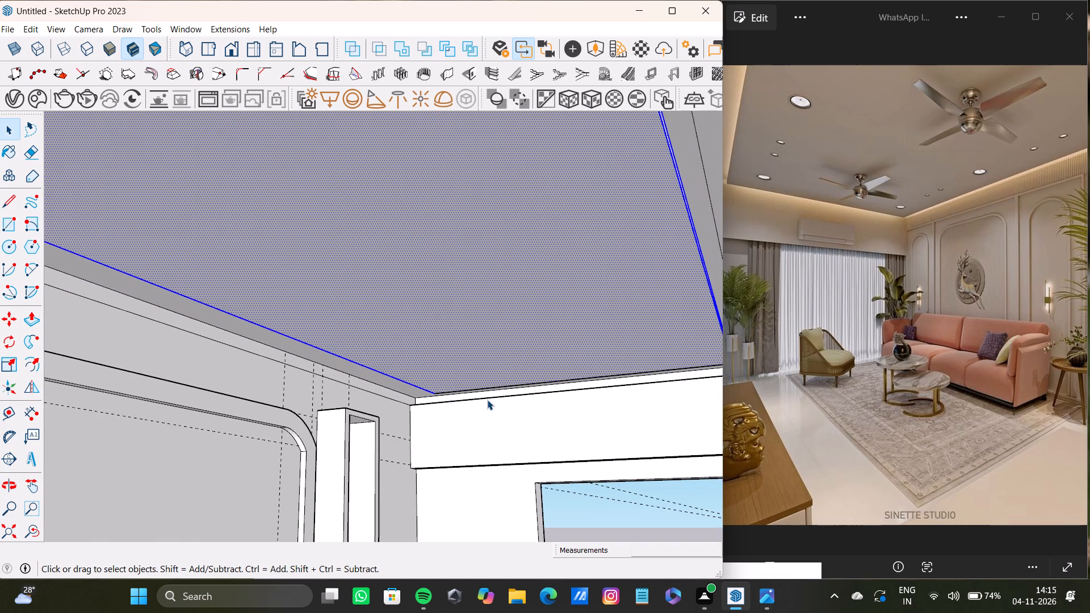
scroll(486, 386, "up", 15)
middle_click_drag(473, 377, 445, 368)
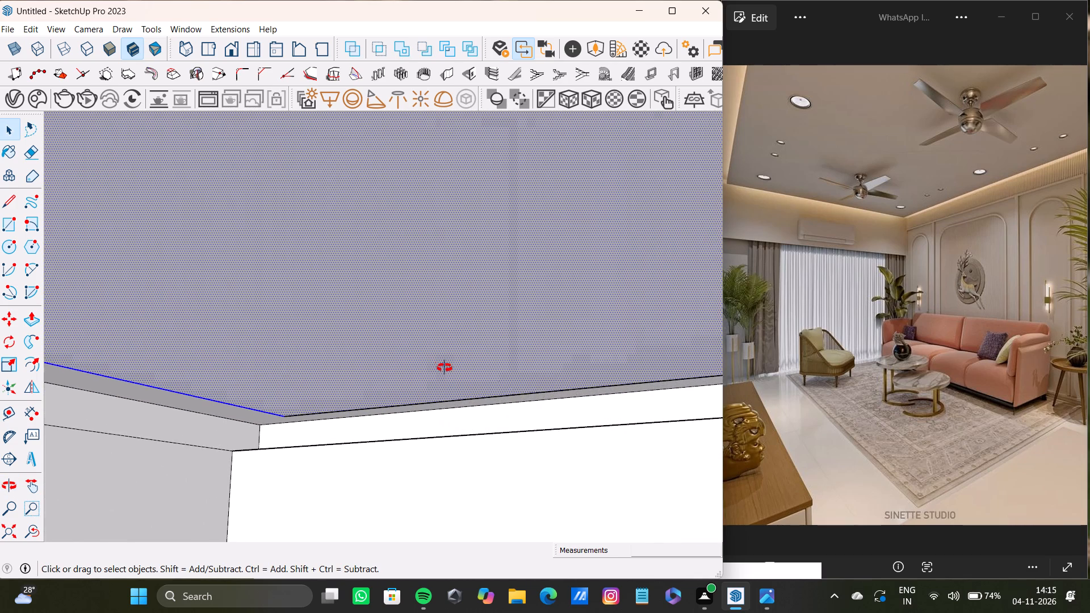
middle_click_drag(445, 368, 407, 414)
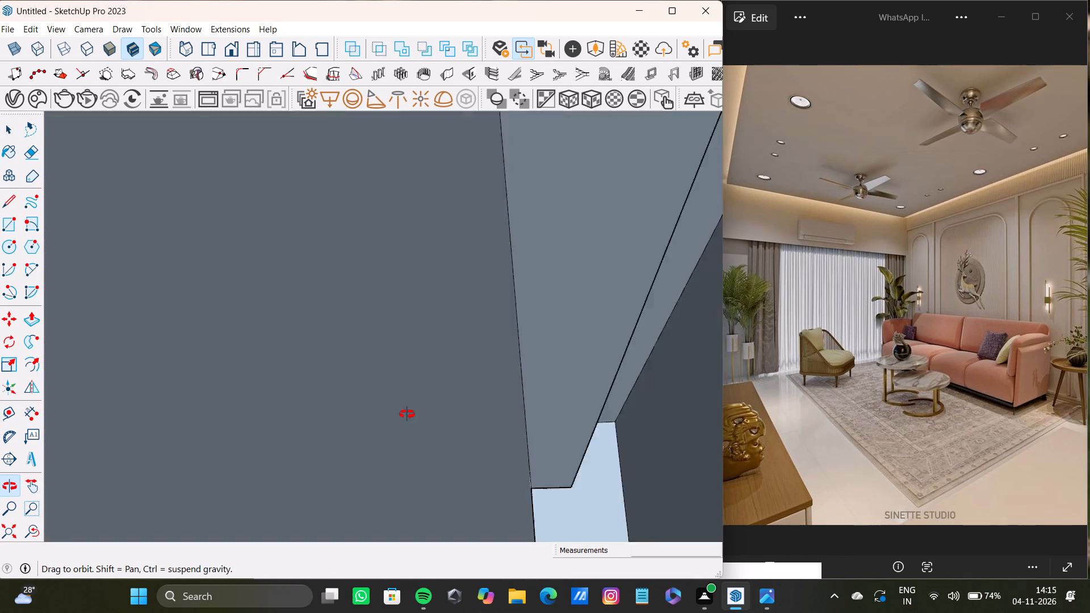
middle_click_drag(407, 414, 446, 426)
scroll(393, 434, "up", 4, "shift")
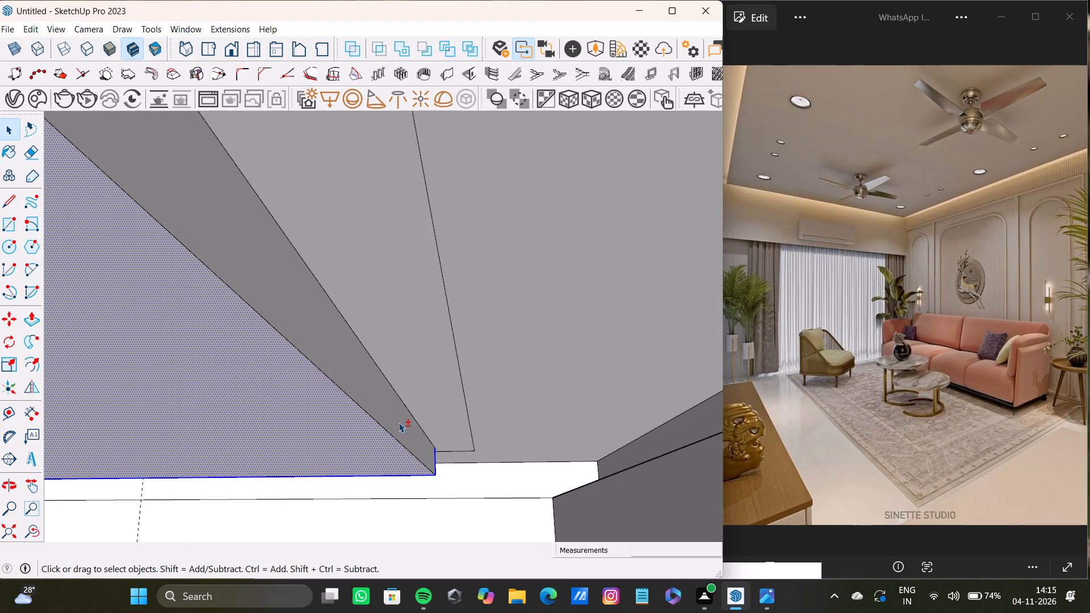
double_click(399, 422, "shift")
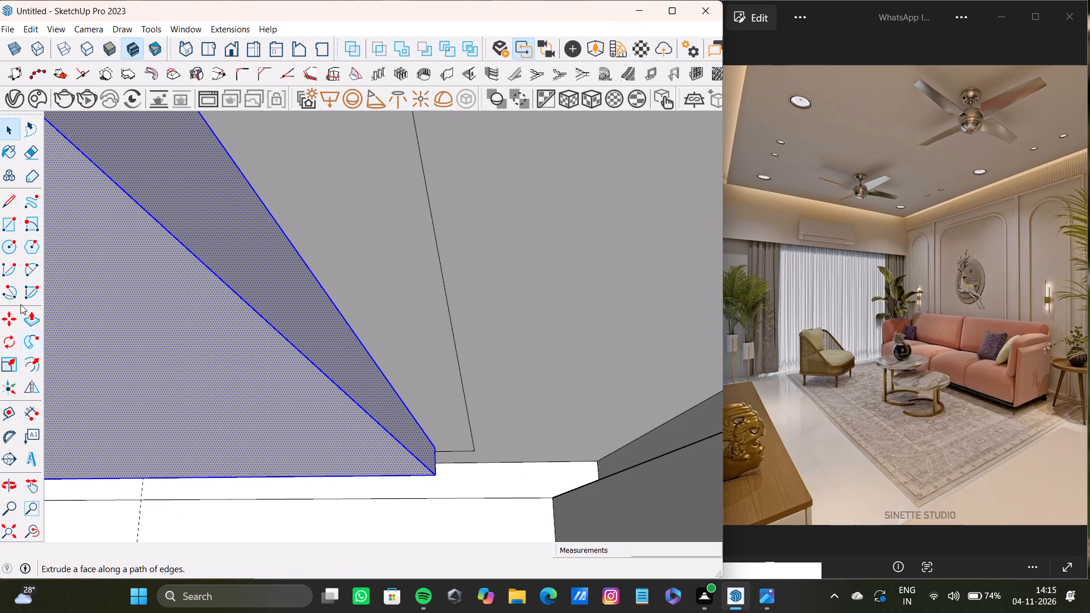
Paint the selected faces of the dropped ceiling slab with the grey Color M04 from the Colors material library.
left_click(3, 534)
middle_click_drag(112, 479, 619, 529)
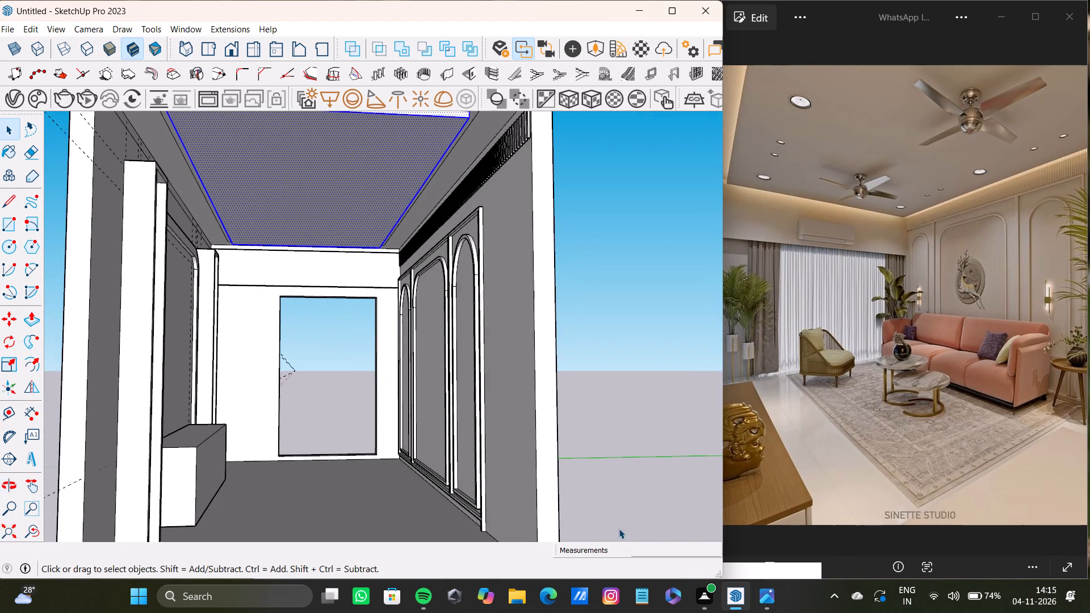
middle_click_drag(619, 528, 609, 538)
scroll(401, 342, "down", 3)
middle_click_drag(387, 331, 425, 409, "shift")
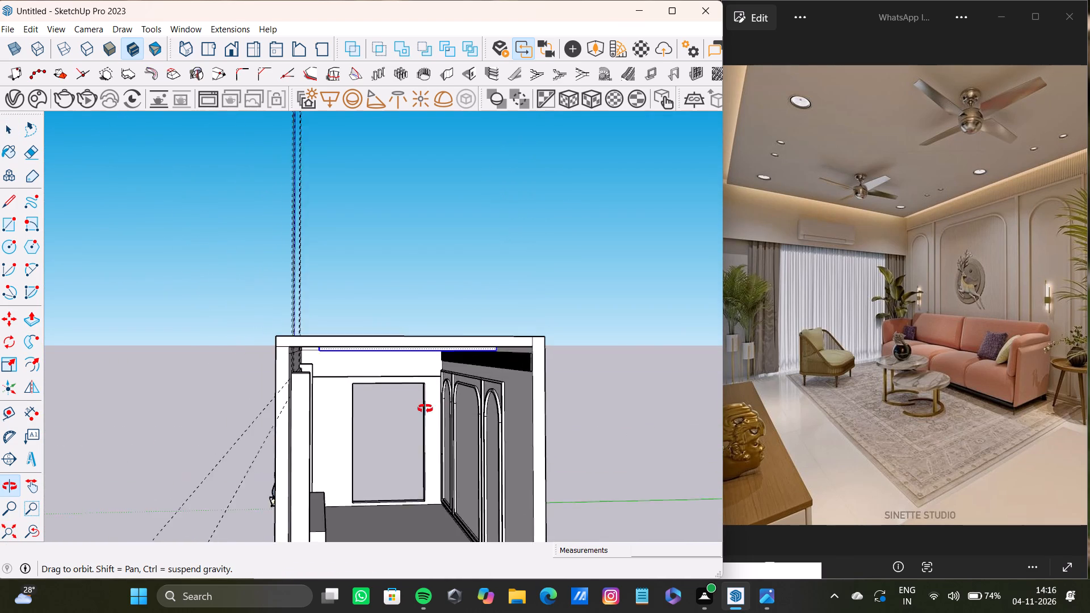
middle_click_drag(425, 409, 413, 345, "shift")
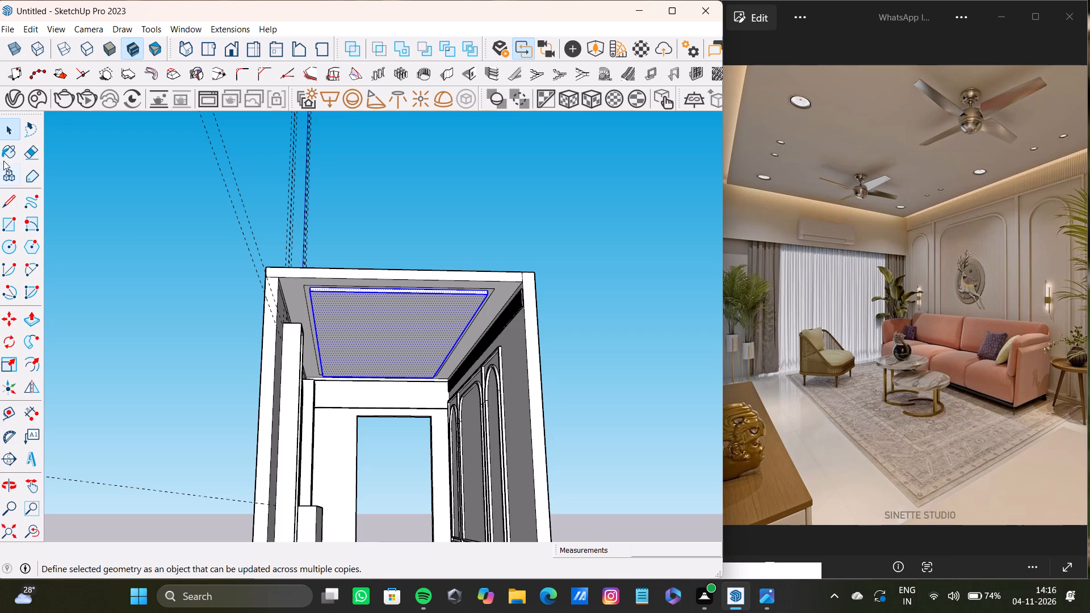
left_click(4, 154)
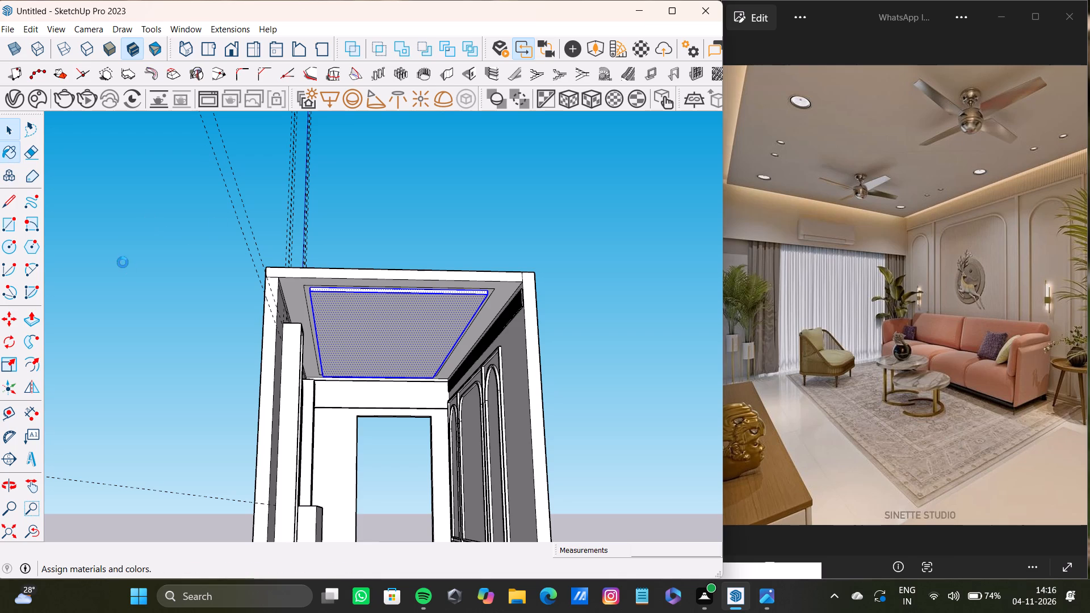
scroll(167, 269, "down", 7)
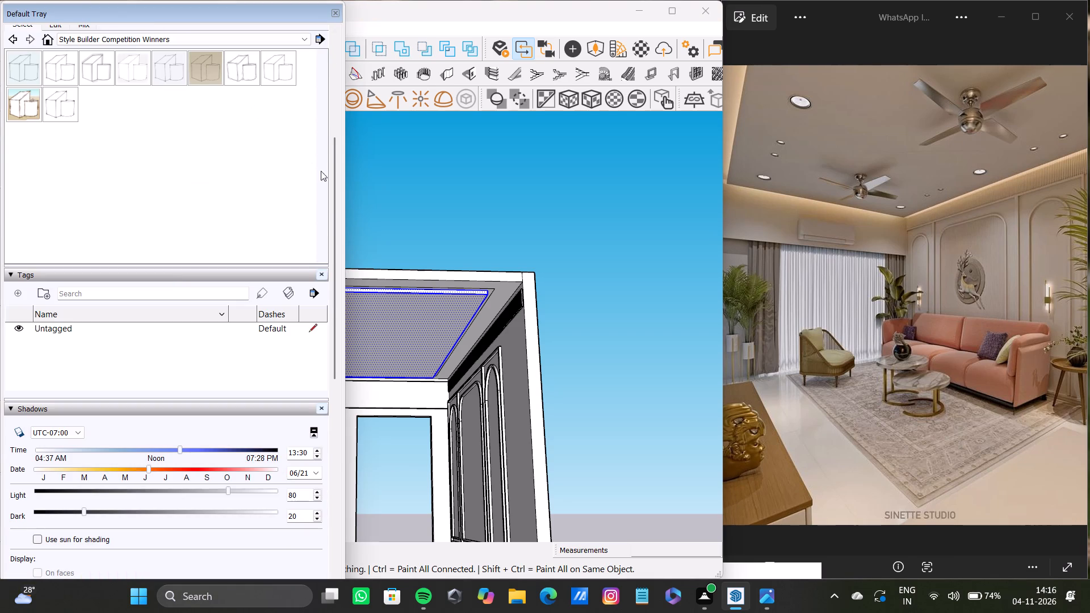
left_click(346, 209)
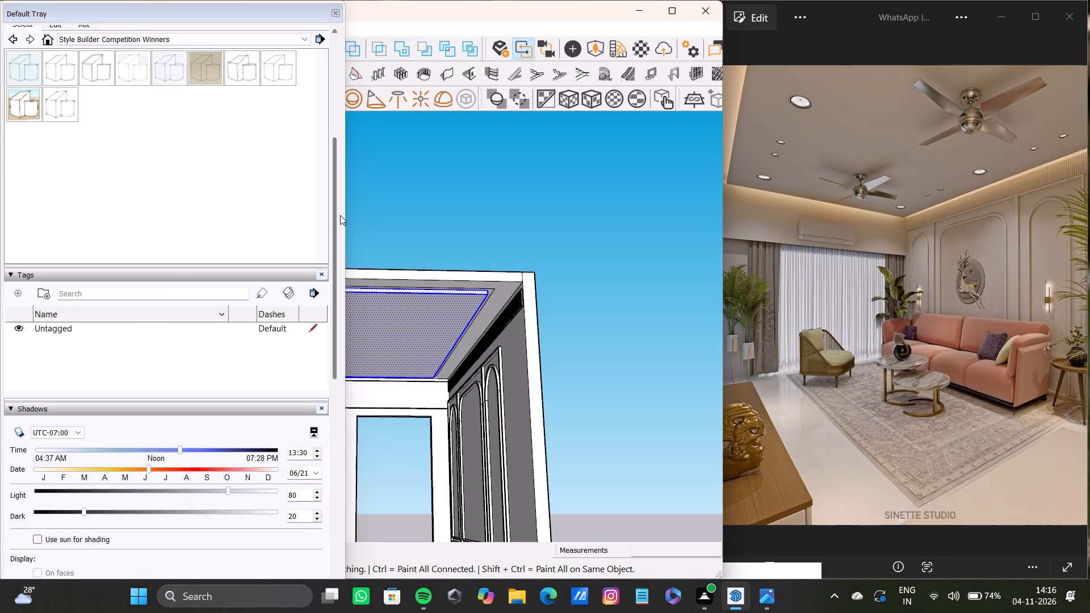
left_click_drag(343, 217, 186, 229)
scroll(234, 304, "down", 4)
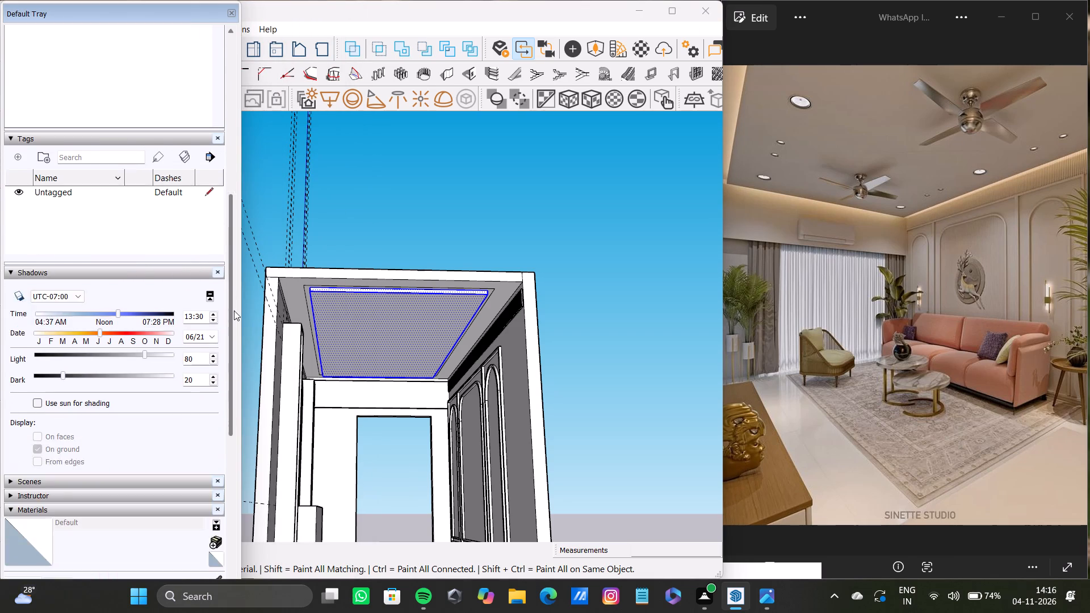
scroll(234, 310, "down", 14)
scroll(166, 354, "down", 4)
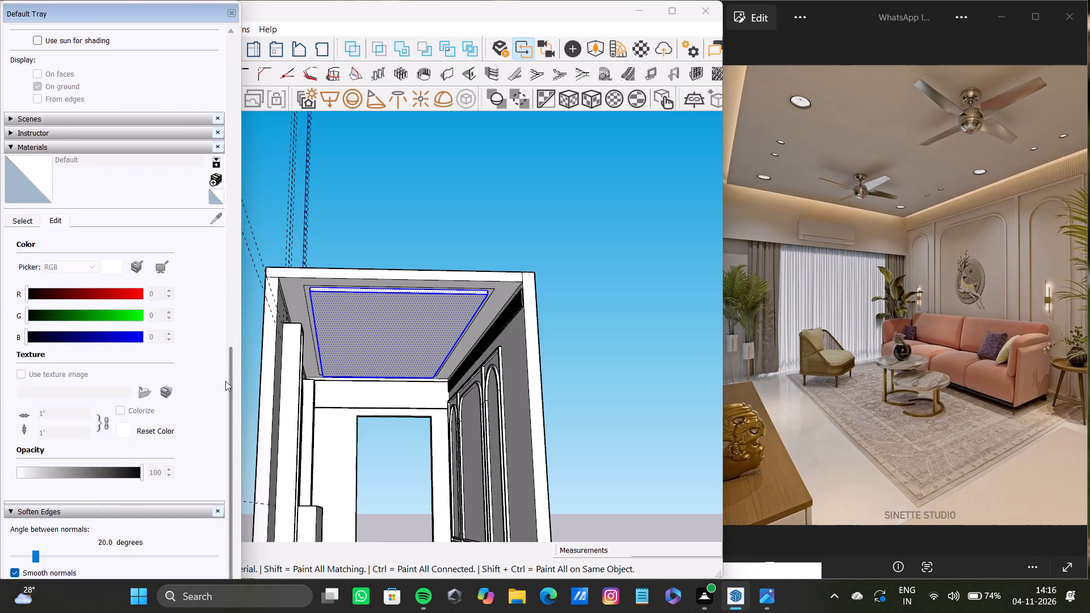
left_click_drag(234, 387, 224, 593)
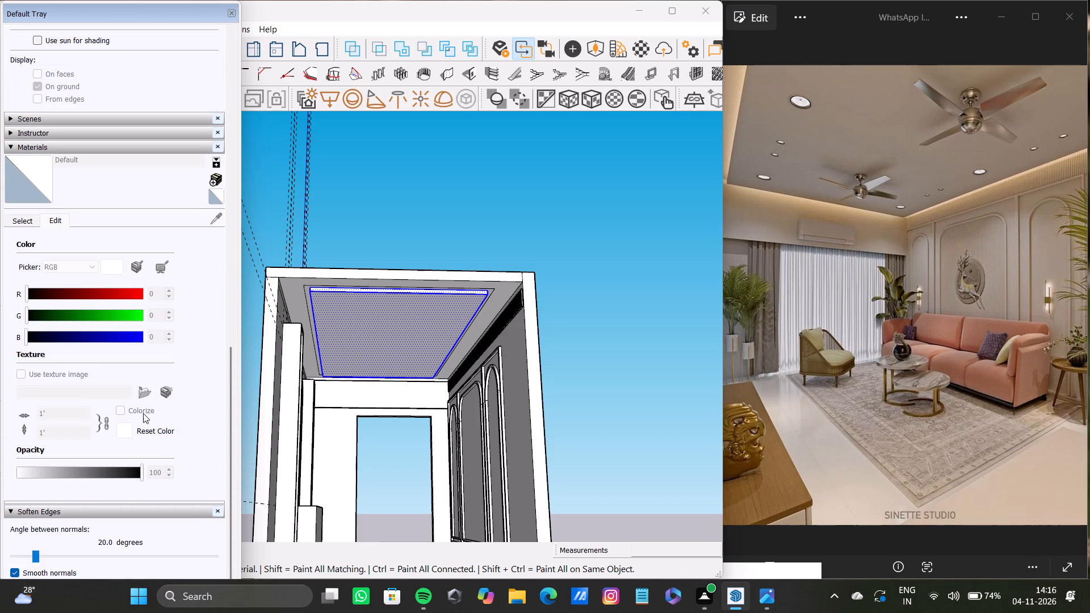
scroll(135, 429, "down", 4)
left_click(33, 221)
scroll(125, 349, "down", 5)
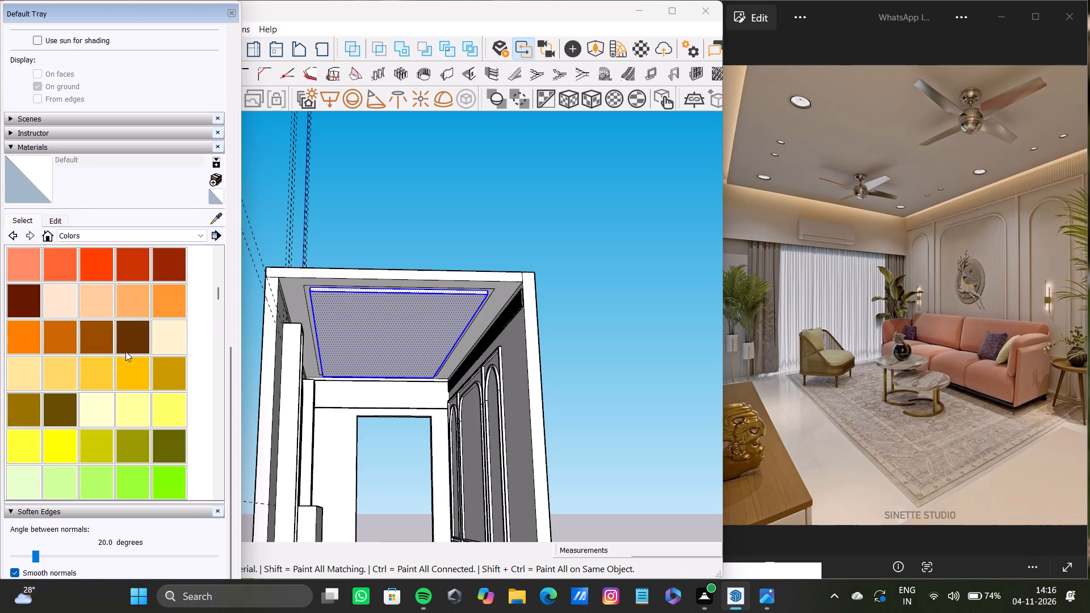
scroll(125, 351, "down", 14)
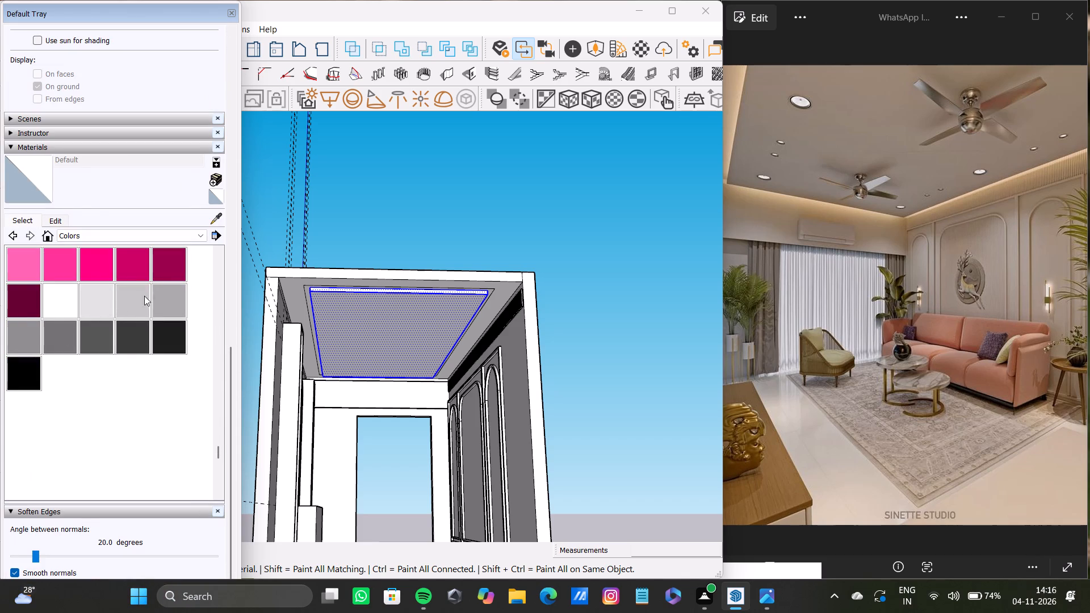
left_click(21, 334)
left_click(389, 309)
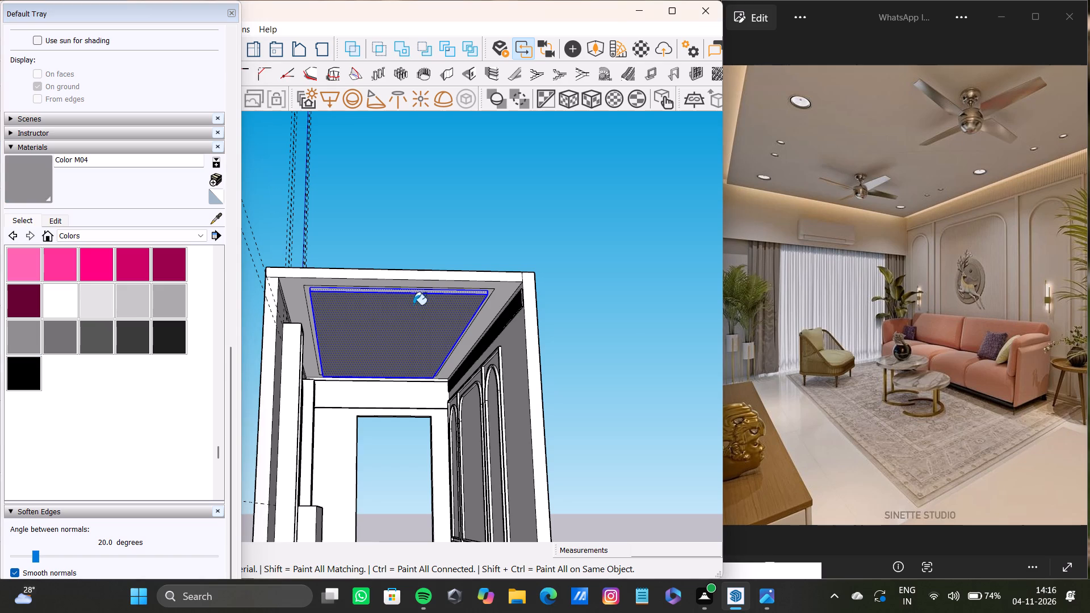
key("space")
left_click(409, 209)
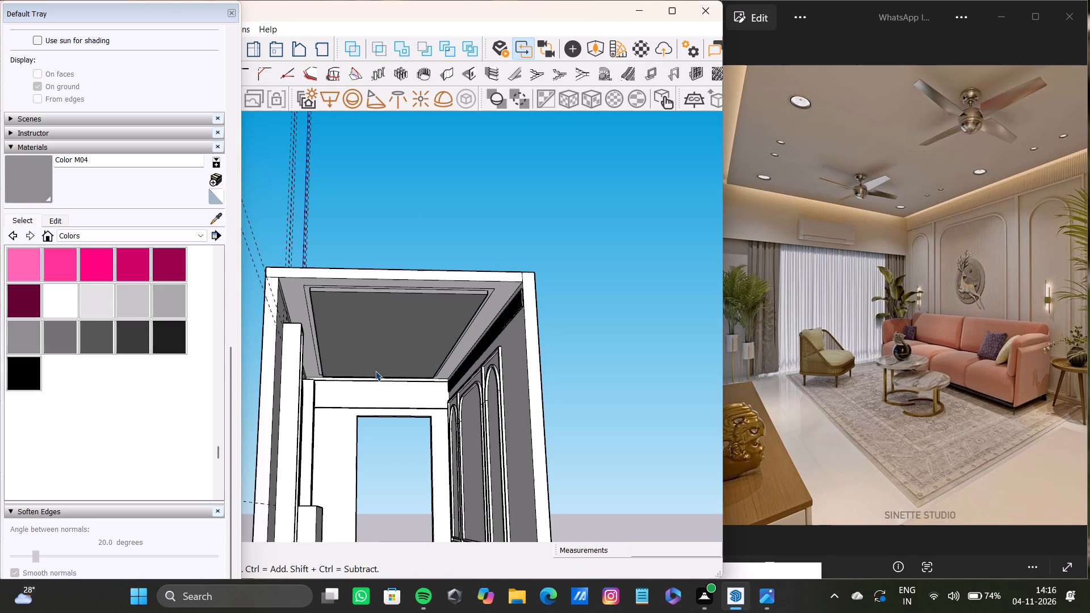
Select the inner face of the wide central panel on the arched-panel wall.
scroll(375, 371, "down", 3)
middle_click_drag(375, 372, 311, 340, "shift")
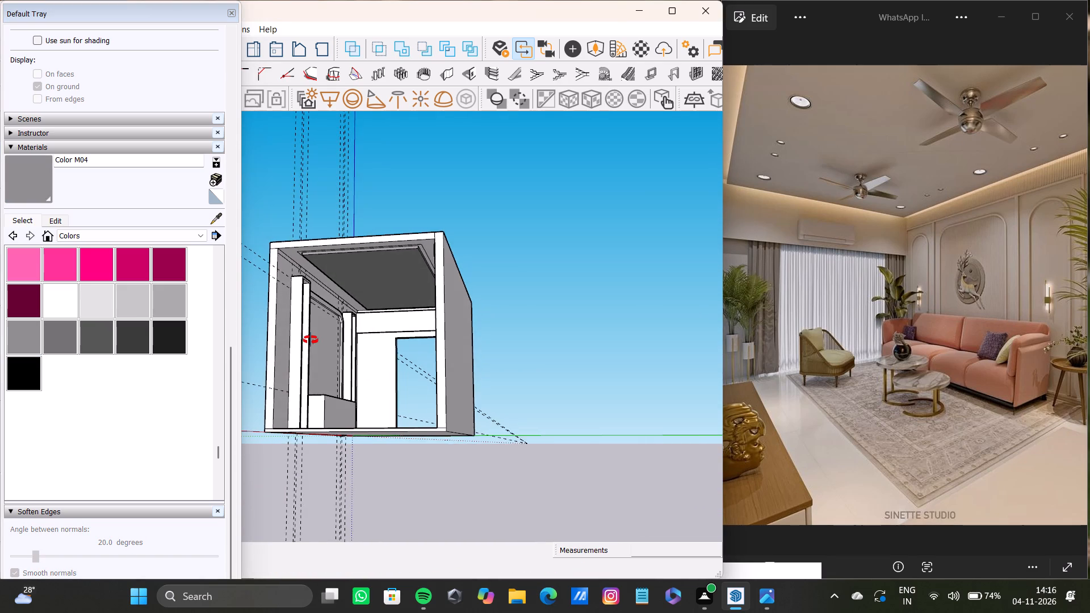
middle_click_drag(311, 340, 367, 360, "shift")
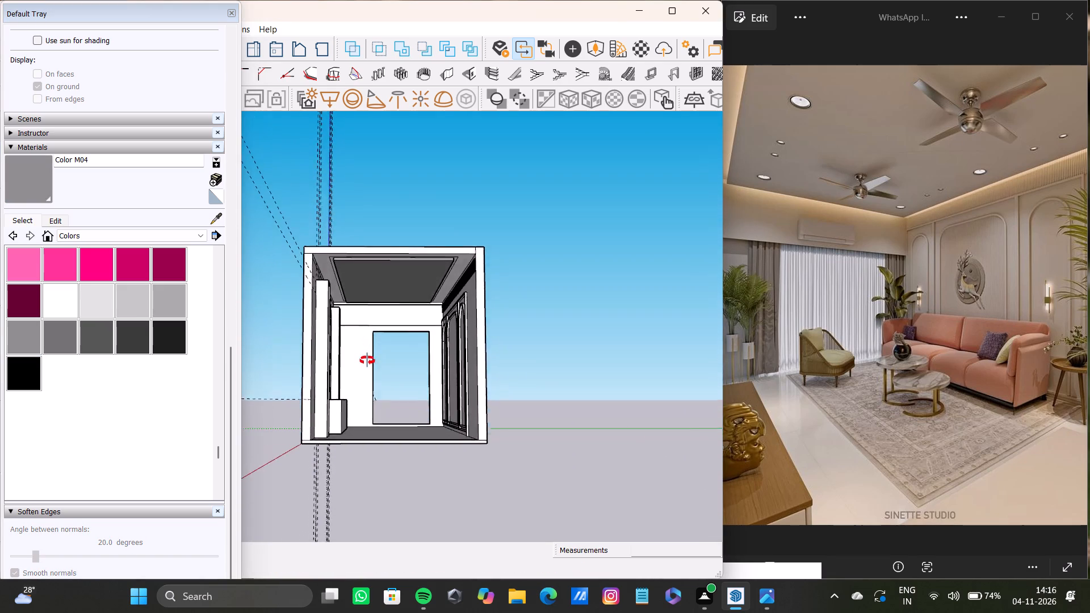
middle_click_drag(367, 360, 362, 314, "shift")
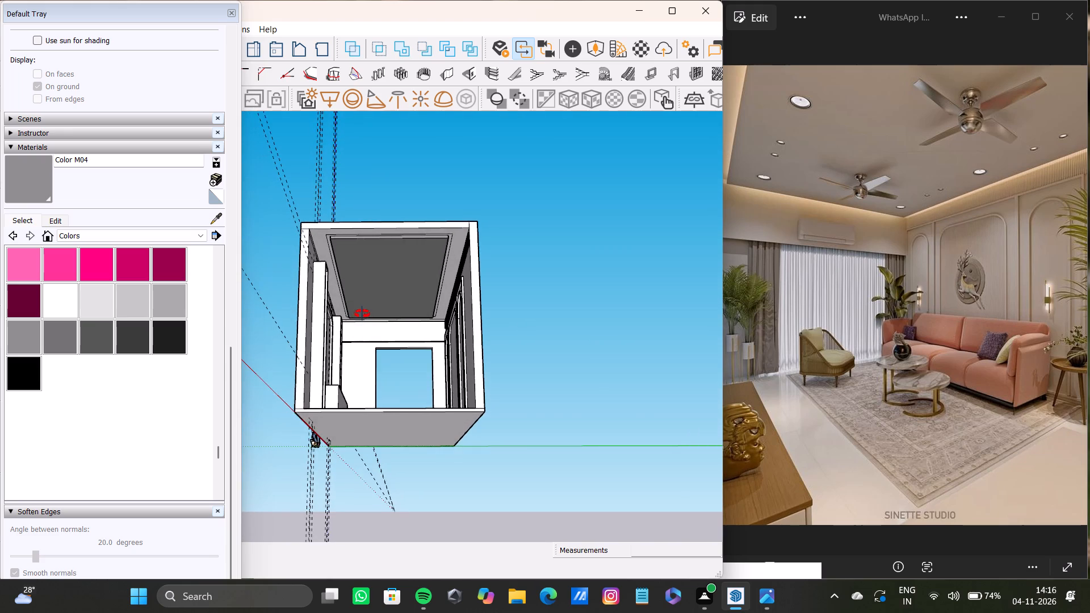
middle_click_drag(362, 314, 471, 381, "shift")
scroll(455, 375, "up", 5)
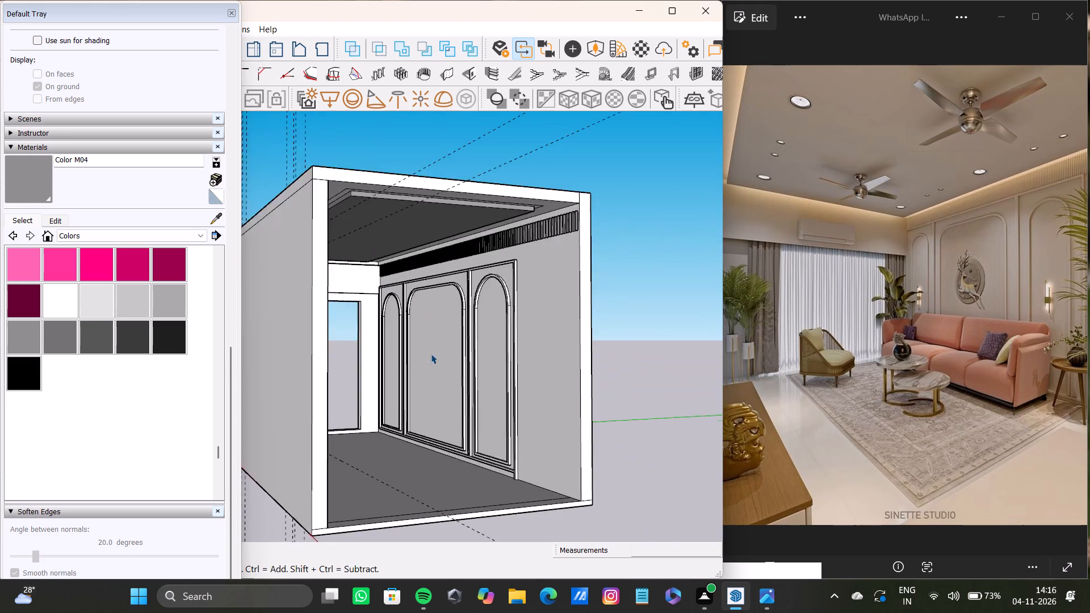
scroll(431, 354, "up", 2)
middle_click_drag(390, 351, 388, 368, "shift")
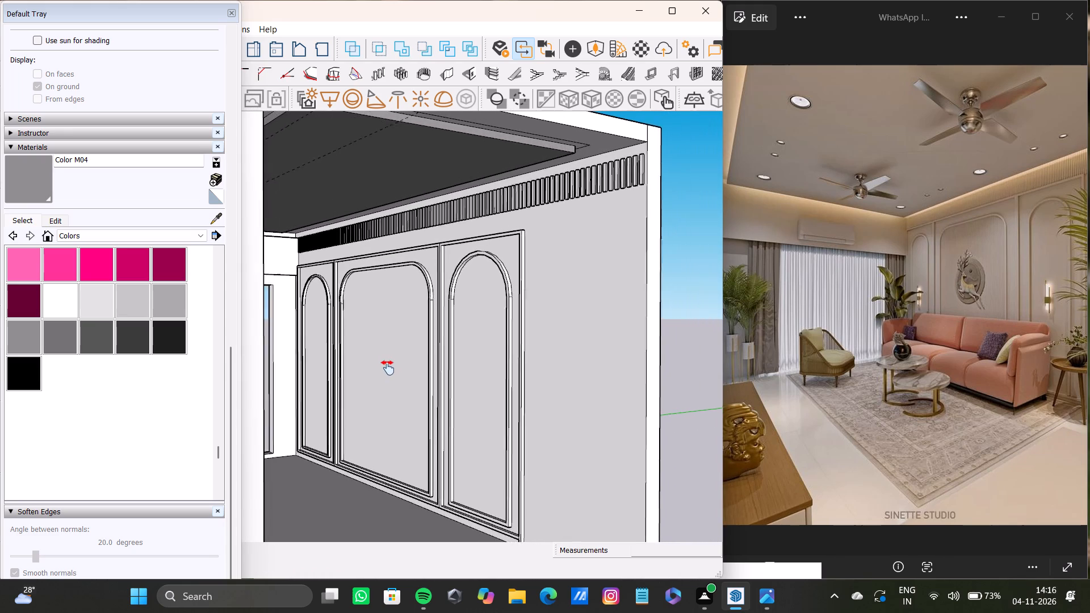
middle_click_drag(388, 368, 388, 366, "shift")
scroll(387, 367, "up", 4)
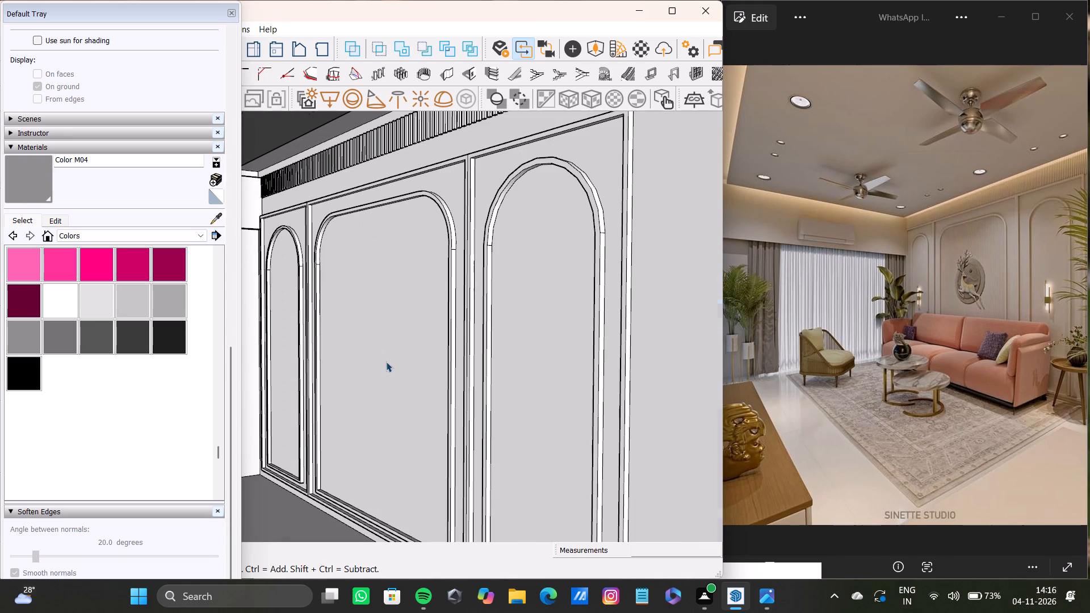
key("space")
left_click(391, 334)
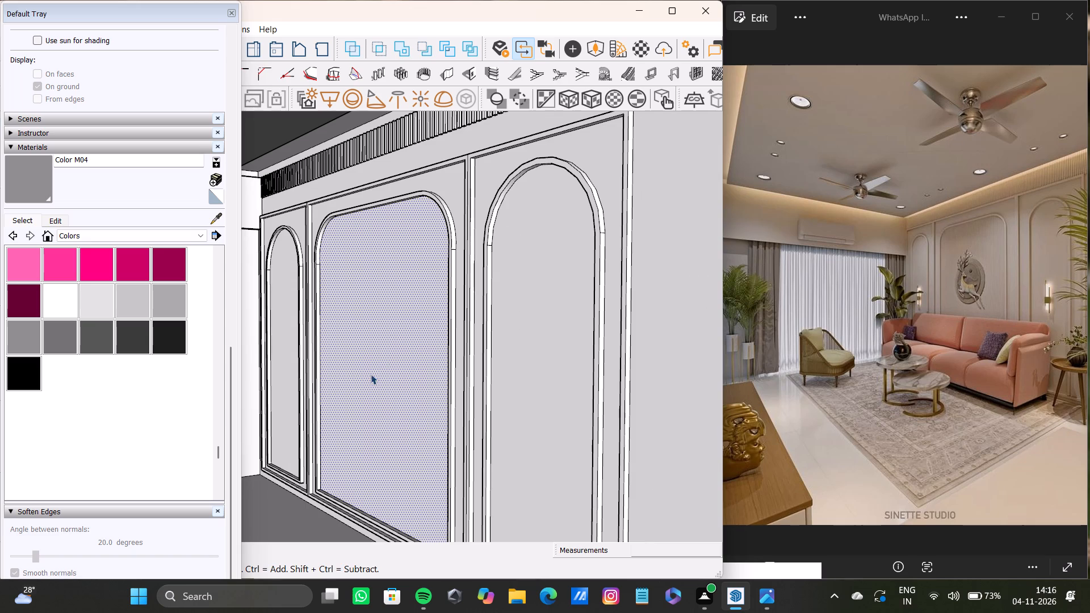
Move the Default Tray out of the way of the model view.
scroll(370, 374, "up", 6)
middle_click_drag(363, 355, 433, 360)
scroll(427, 365, "down", 3, "shift")
middle_click_drag(417, 359, 389, 358, "shift")
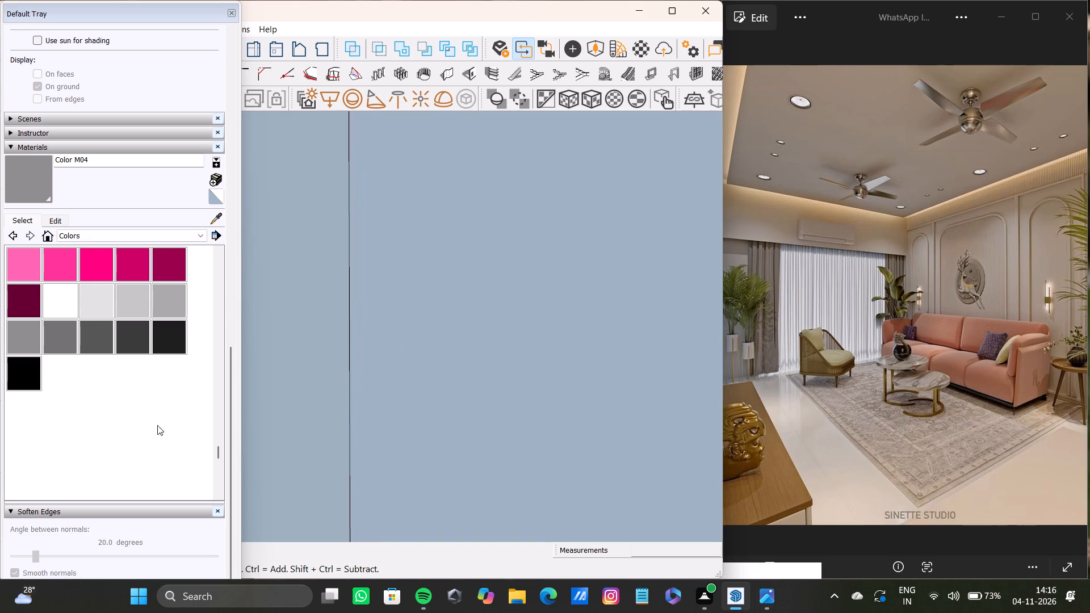
left_click_drag(191, 19, 674, 560)
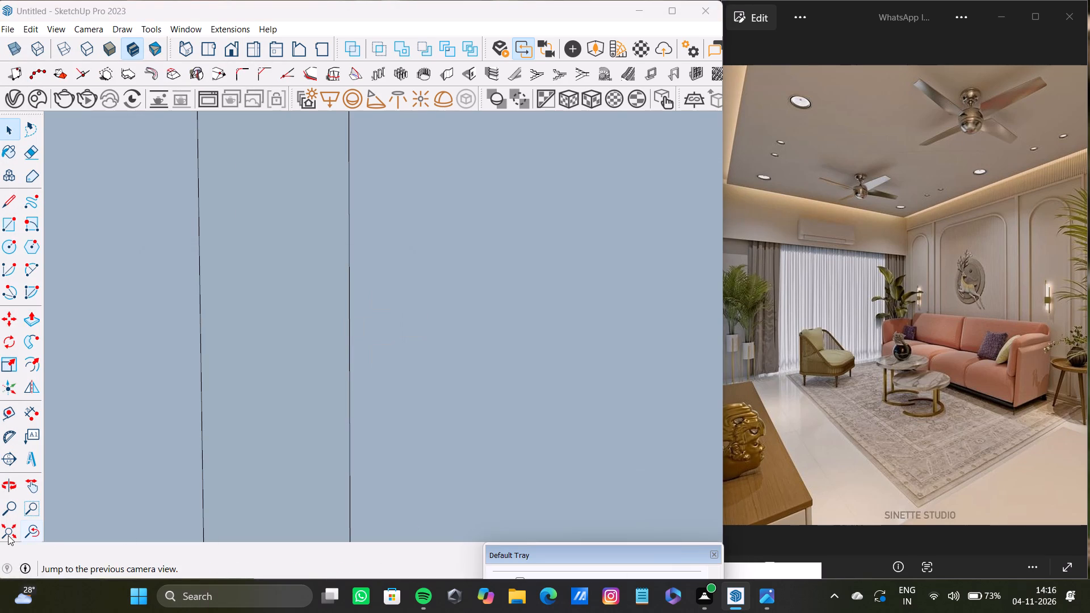
Place a vertical guide on the central panel, offset about 5' 11" from its inner vertical edge nearest the window wall.
left_click(8, 530)
middle_click_drag(197, 431, 2, 491)
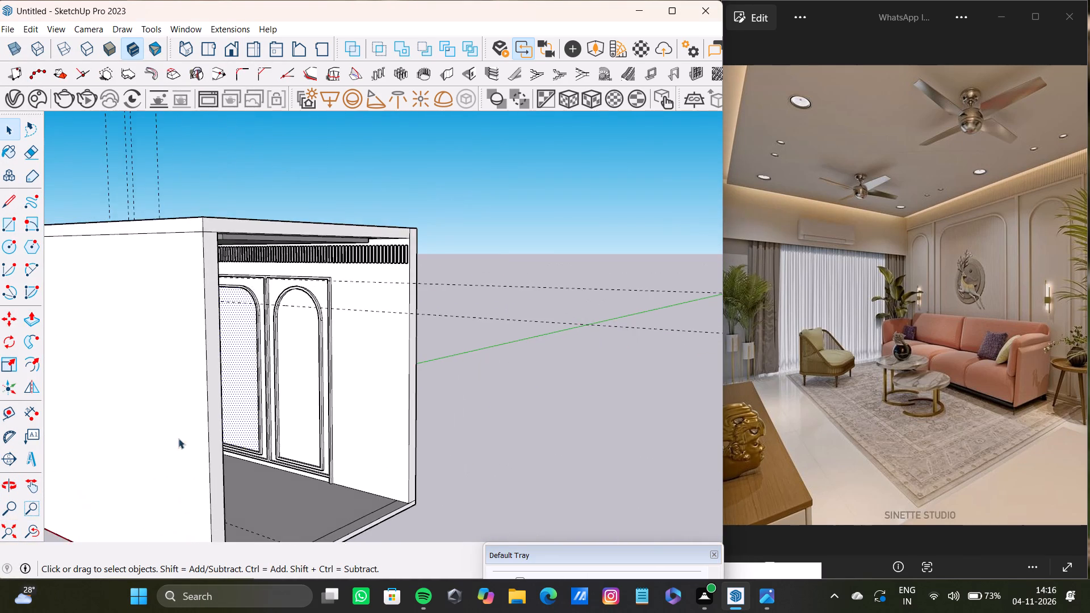
scroll(208, 421, "up", 15)
middle_click_drag(127, 349, 237, 368, "shift")
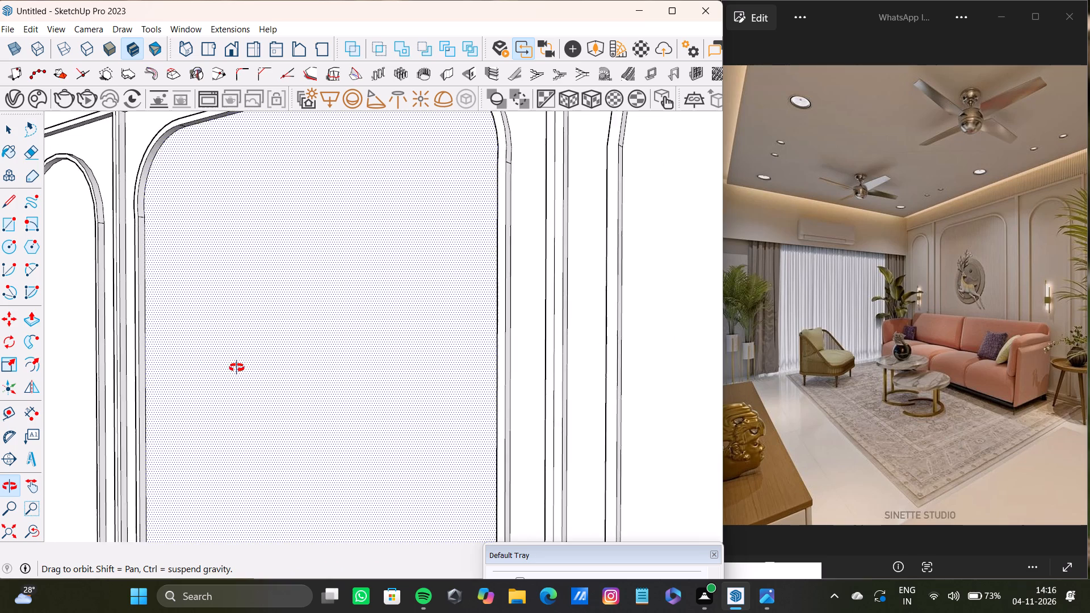
middle_click_drag(237, 368, 228, 303, "shift")
scroll(225, 329, "down", 6)
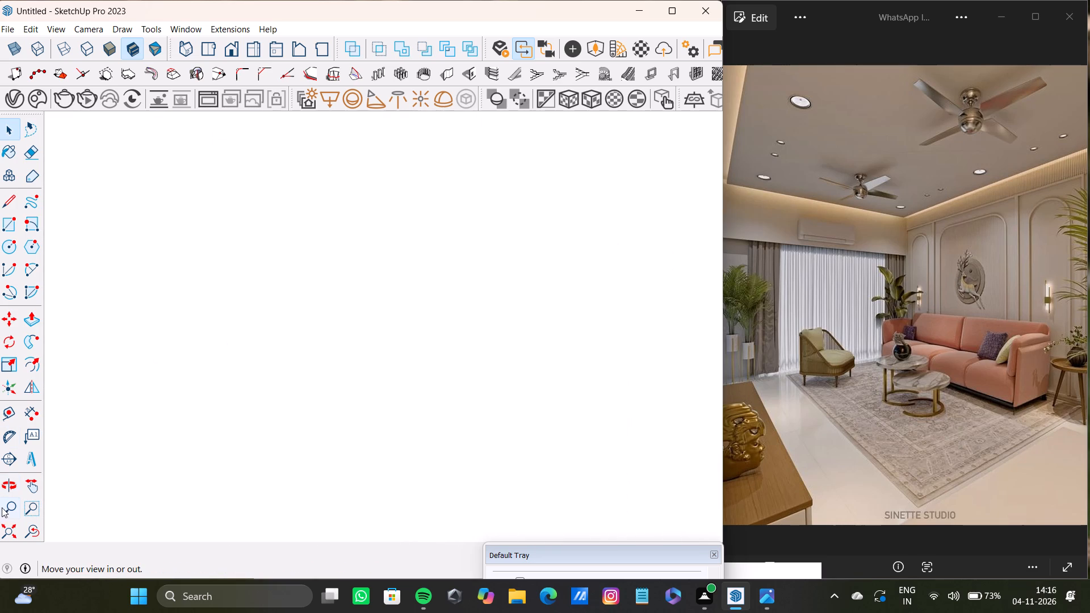
left_click(3, 525)
scroll(584, 388, "up", 1)
middle_click_drag(480, 376, 362, 386)
scroll(383, 322, "up", 3)
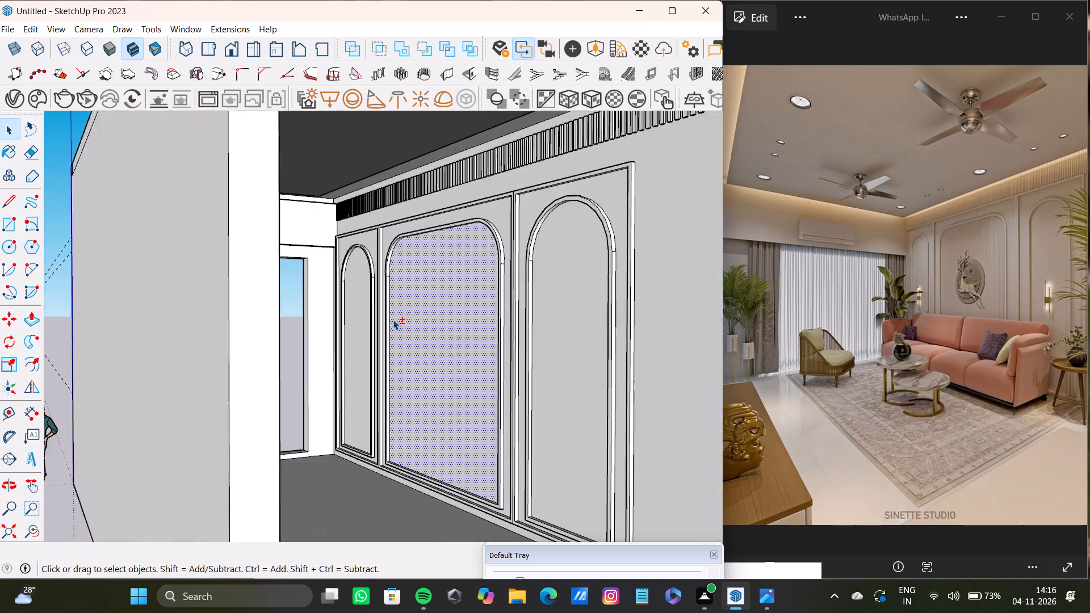
scroll(393, 320, "up", 3)
middle_click_drag(399, 328, 394, 287, "shift")
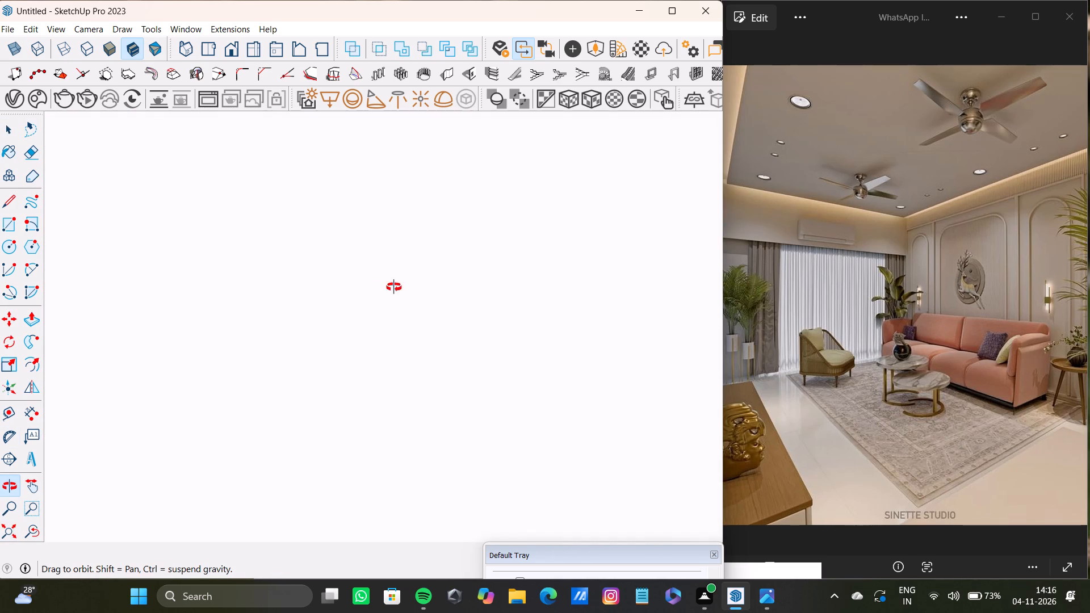
middle_click_drag(394, 287, 217, 329, "shift")
left_click(4, 532)
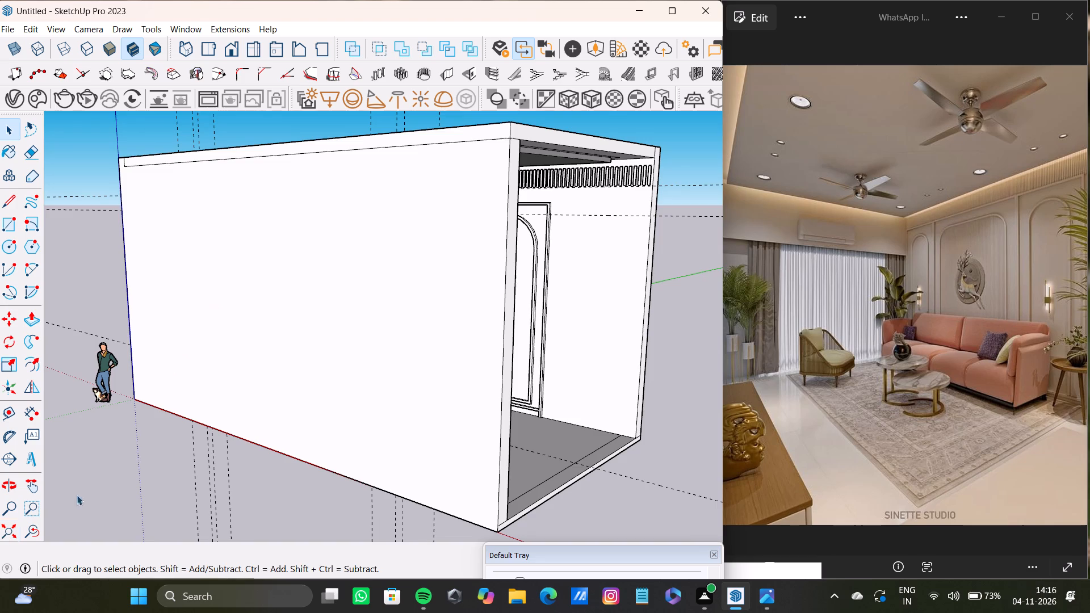
middle_click_drag(319, 412, 7, 420)
scroll(263, 263, "up", 6)
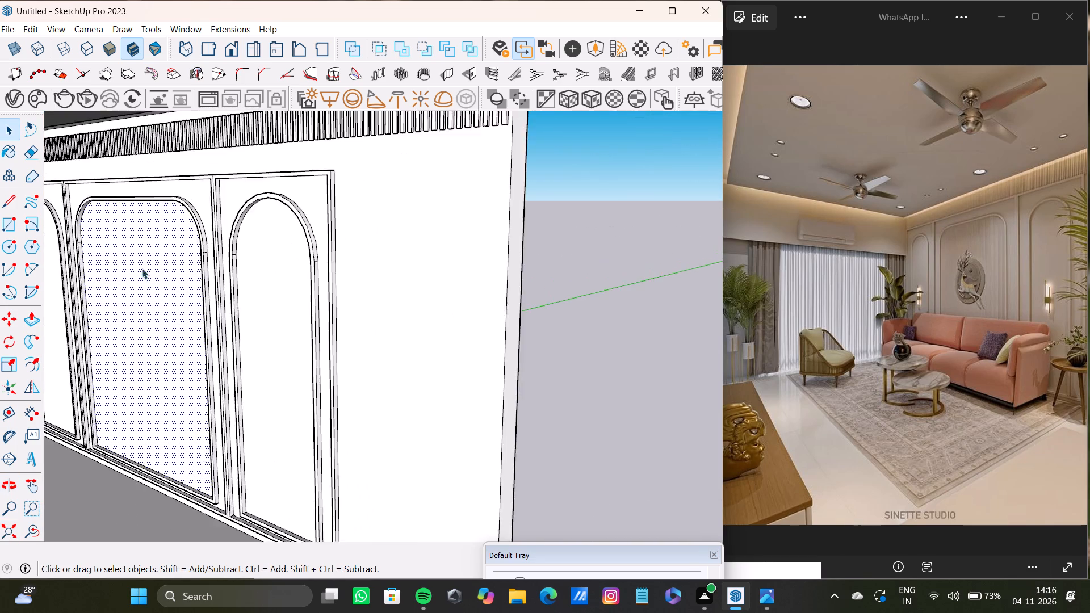
scroll(142, 268, "up", 3)
middle_click_drag(129, 292, 249, 278, "shift")
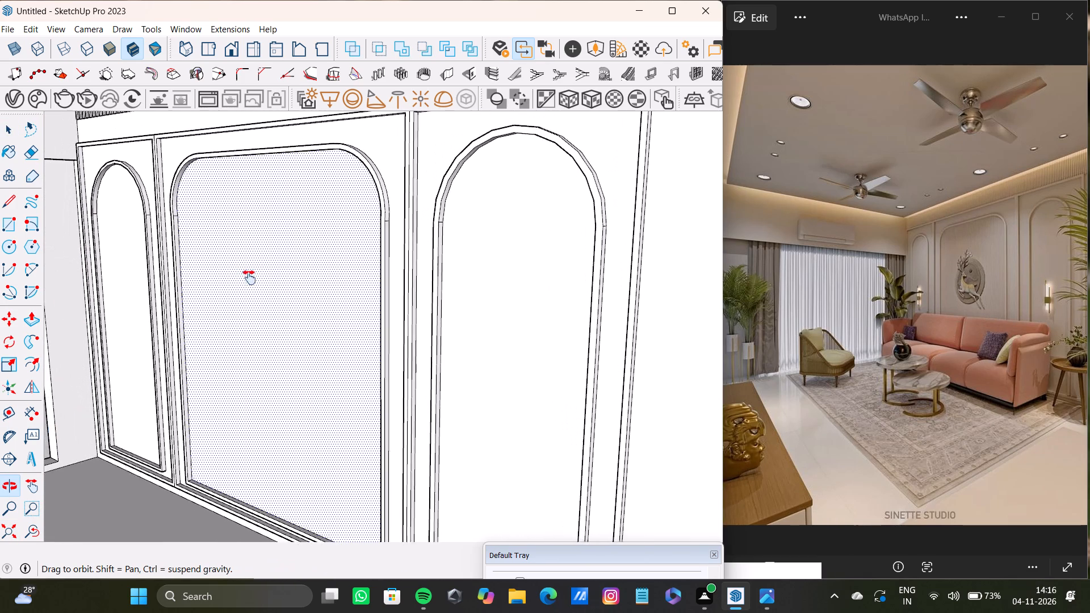
middle_click_drag(249, 278, 250, 270, "shift")
key("t")
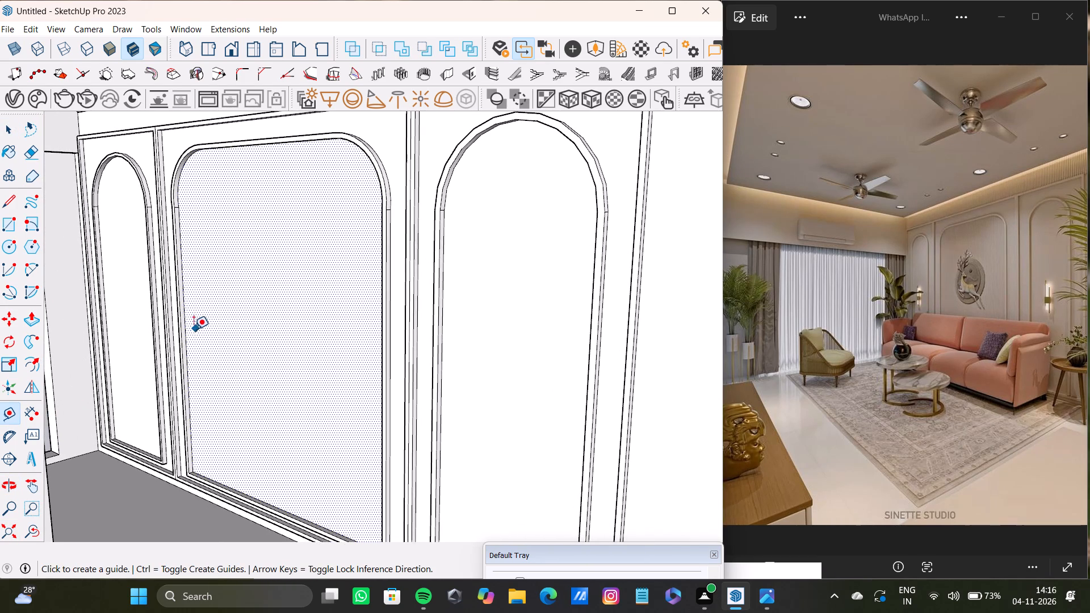
left_click(189, 330)
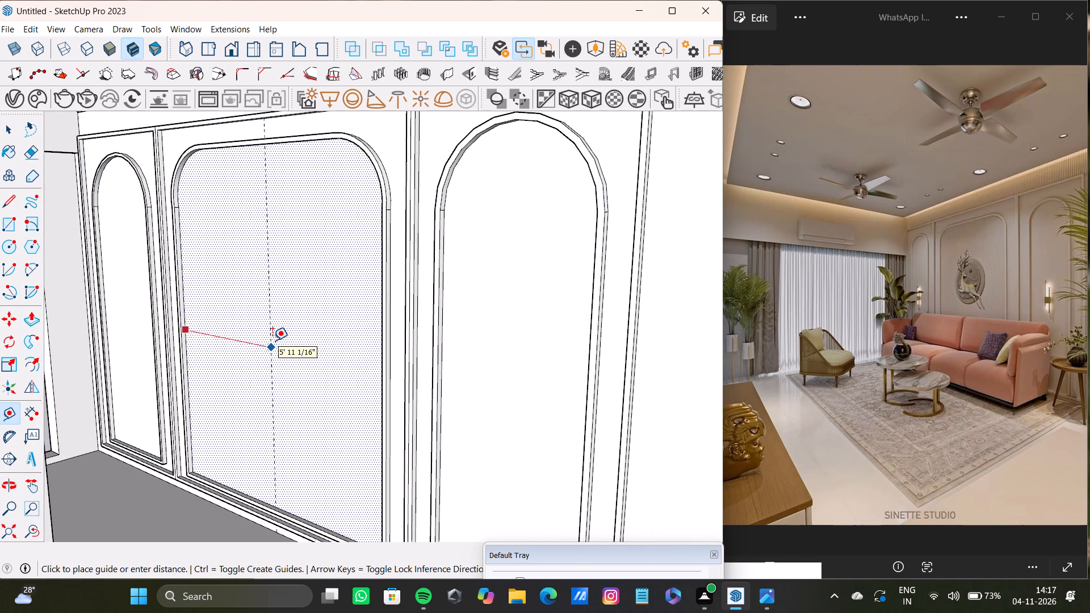
left_click_drag(272, 341, 272, 335)
Place a horizontal guide across the central panel, offset down from its inner top edge to roughly mid-height.
scroll(313, 149, "up", 6)
middle_click_drag(313, 172, 302, 119)
scroll(303, 133, "up", 3)
left_click(305, 125)
scroll(321, 409, "down", 5)
middle_click_drag(337, 447, 332, 349)
scroll(334, 349, "down", 4)
middle_click_drag(337, 391, 342, 328)
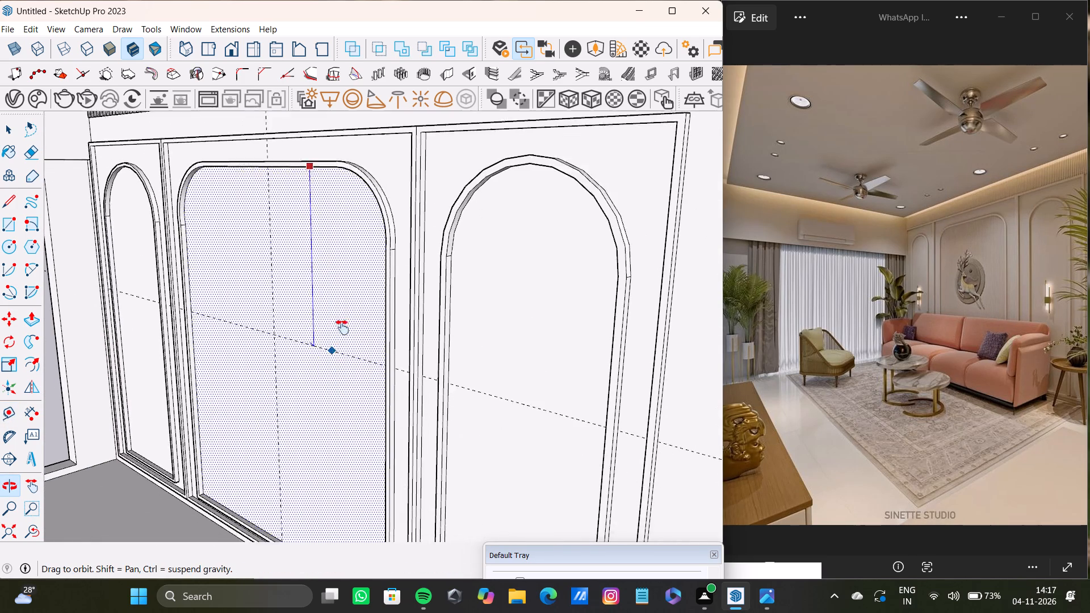
middle_click_drag(342, 328, 355, 217)
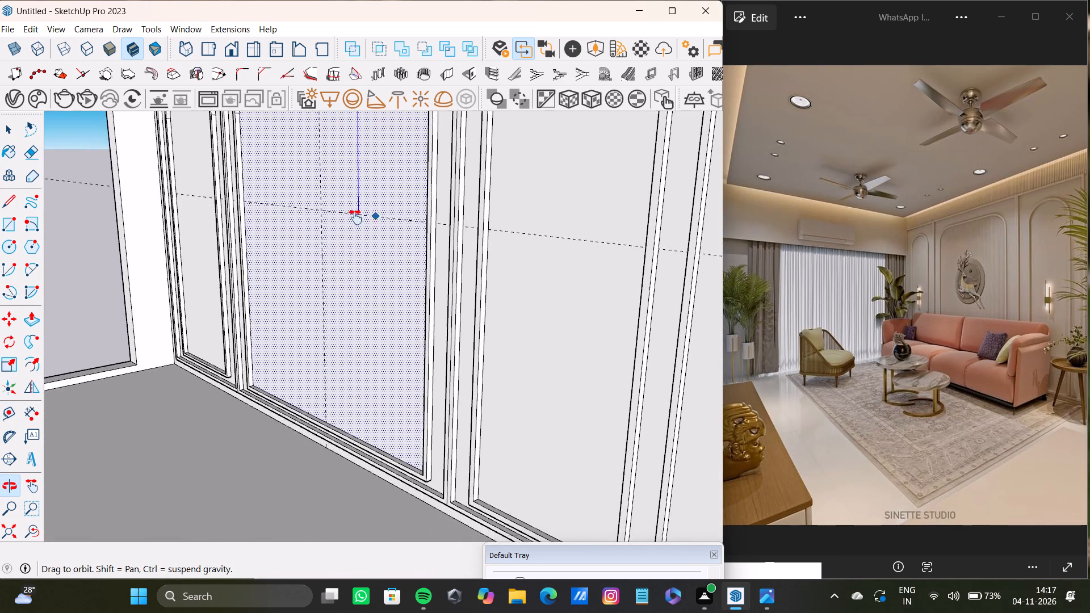
middle_click_drag(355, 217, 379, 308)
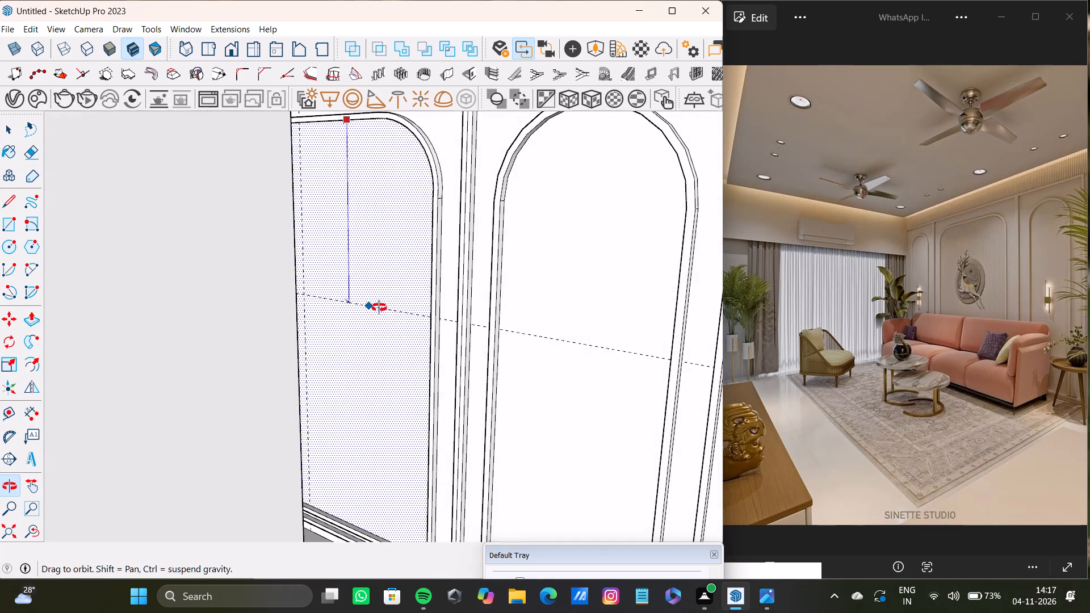
middle_click_drag(379, 308, 367, 312)
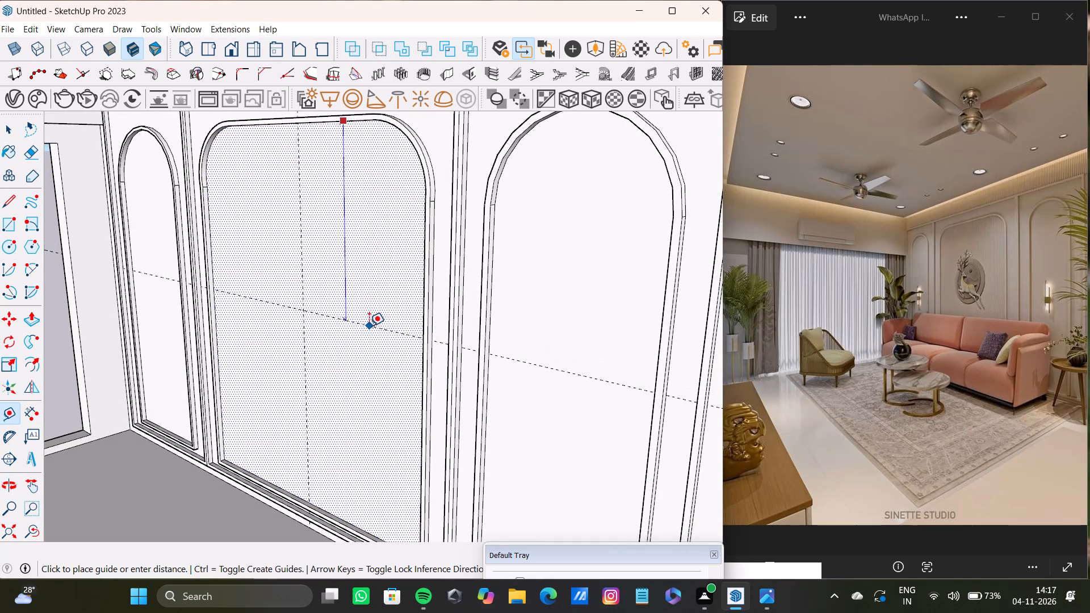
left_click(370, 326)
key("space")
Start a circle for the central panel, using the crossing of the two guides as its centre.
left_click(19, 251)
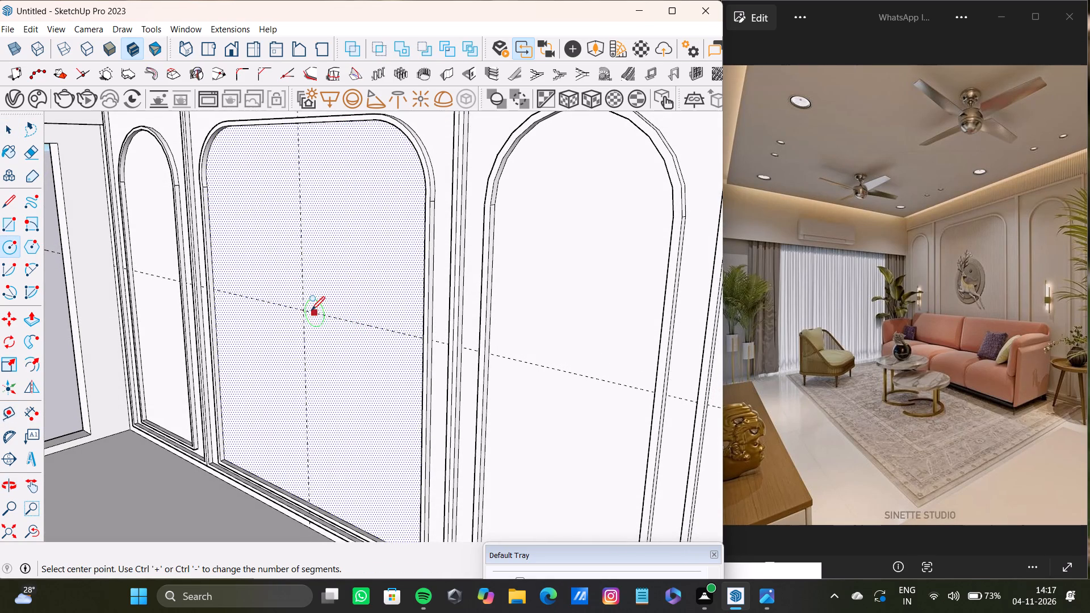
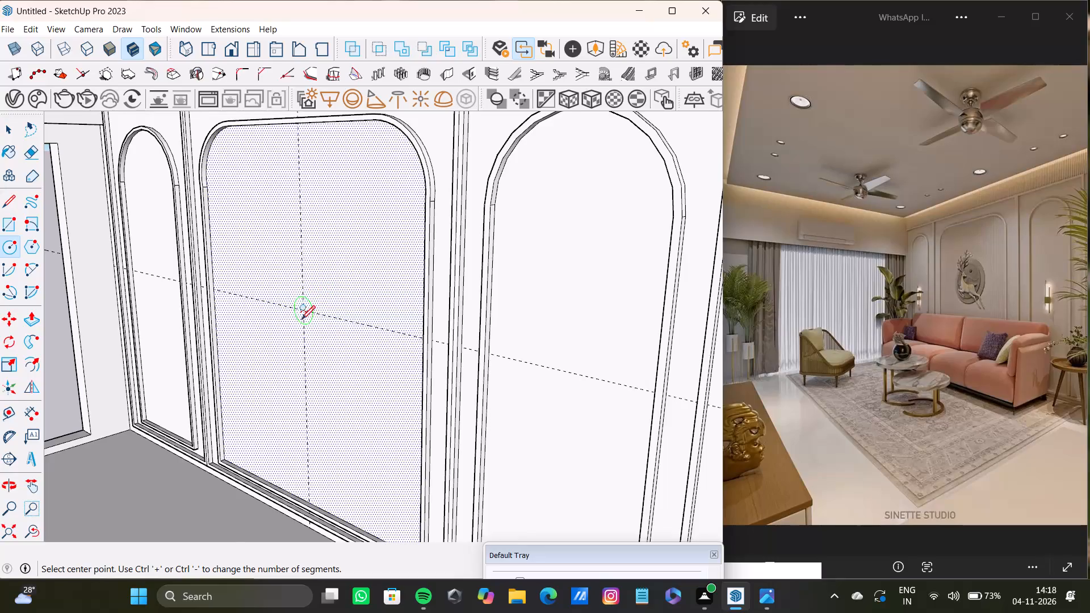
Draw a circle on the middle wall panel, centred on the intersection of the dashed guide lines.
scroll(309, 313, "up", 4)
left_click(300, 310)
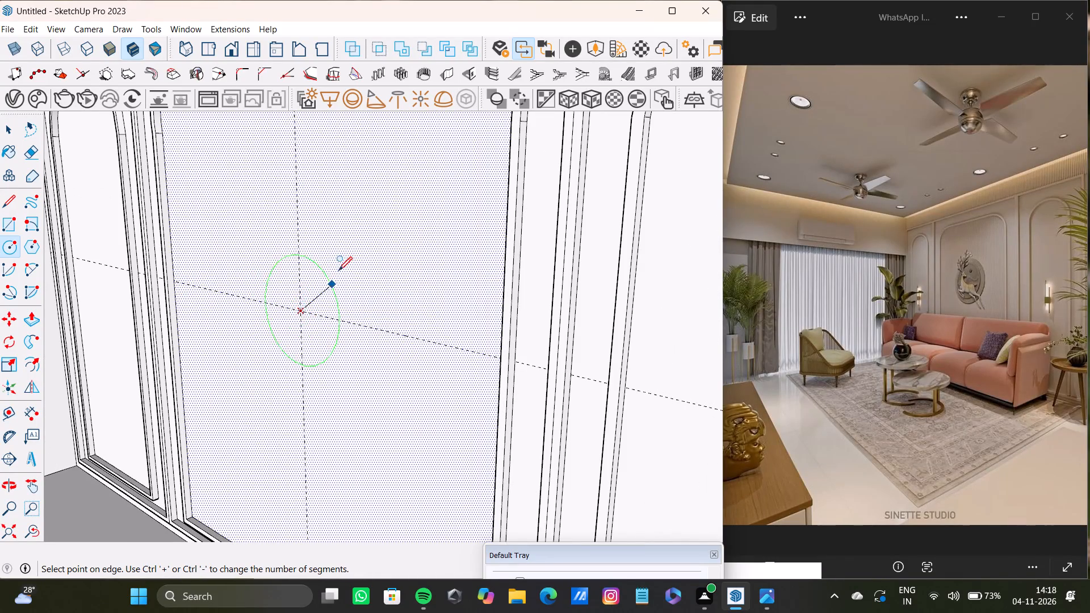
scroll(347, 245, "down", 8)
middle_click_drag(354, 240, 255, 197, "shift")
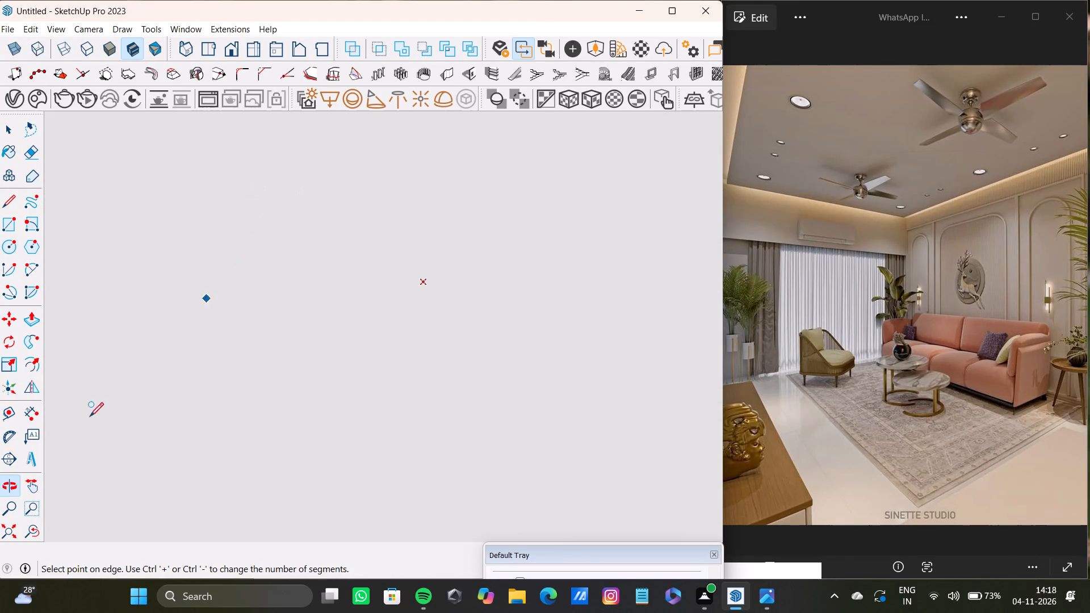
left_click(11, 526)
middle_click_drag(465, 368, 448, 344)
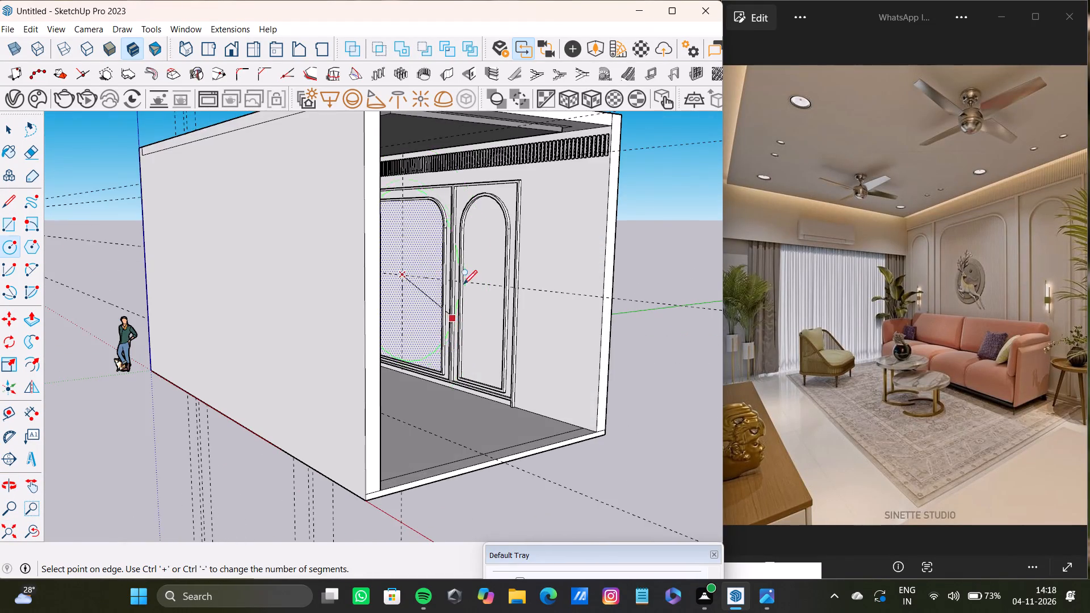
scroll(462, 280, "up", 3)
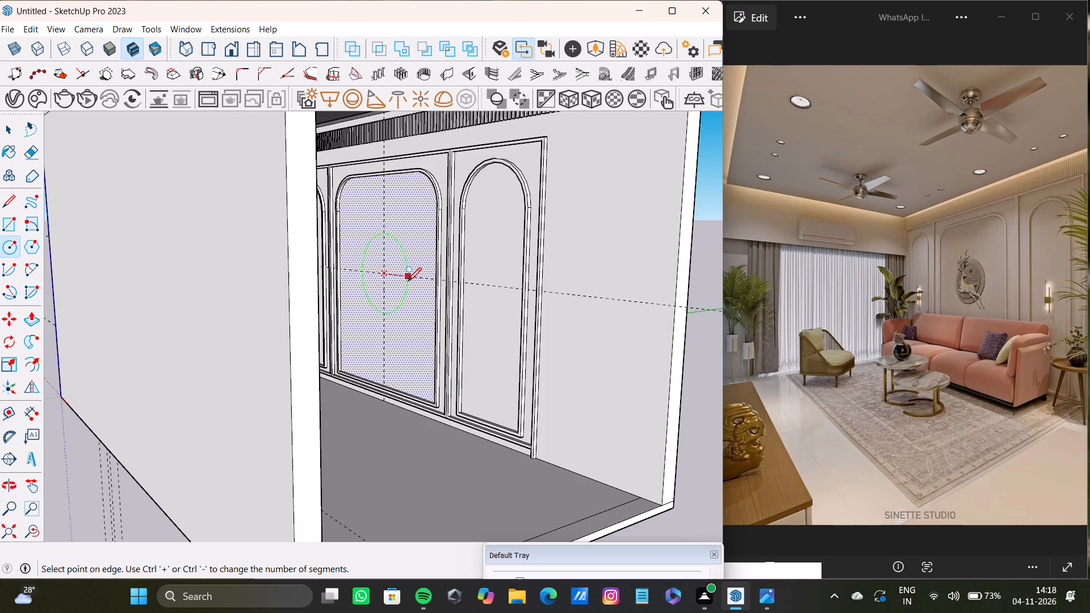
left_click(408, 280)
key("space")
Push/Pull the circular face outward from the wall panel to form a thin raised disc.
scroll(383, 273, "up", 4)
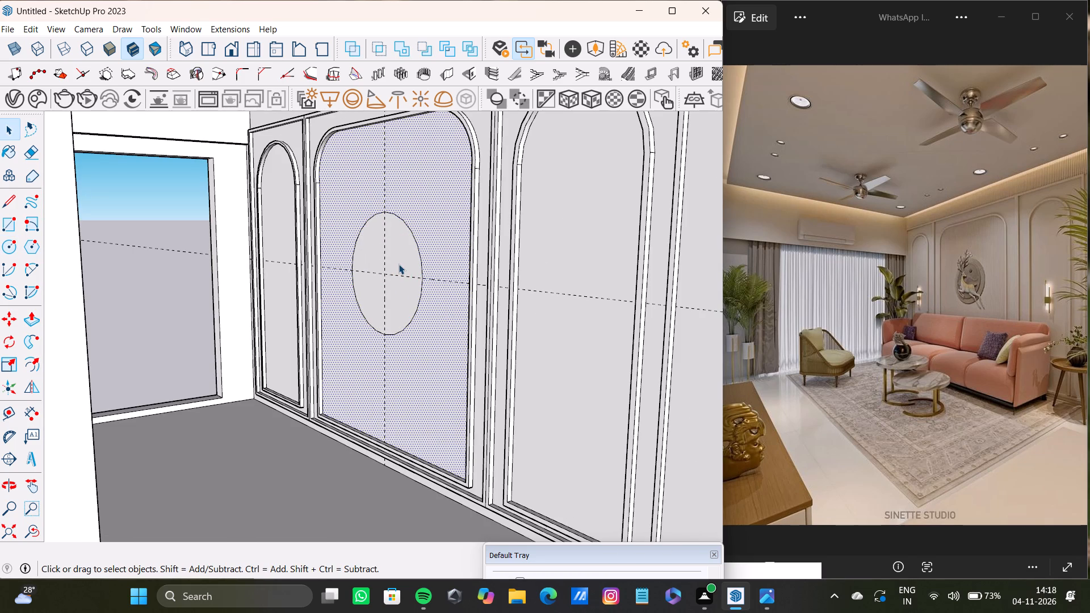
left_click(399, 264)
key("p")
left_click_drag(399, 263, 394, 262)
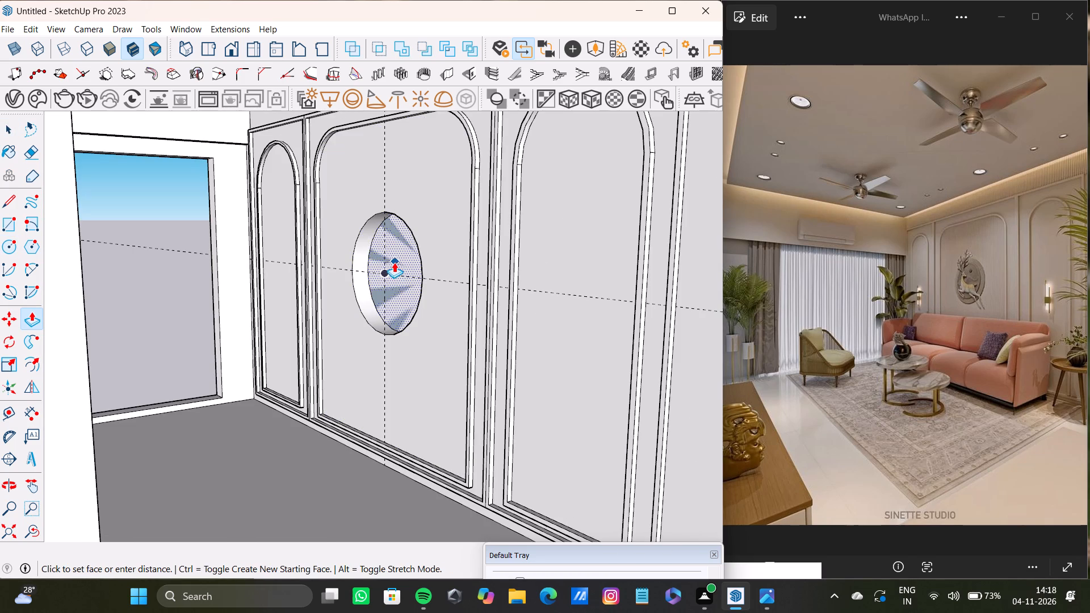
left_click_drag(394, 262, 393, 262)
key("ctrl+z")
left_click(409, 258)
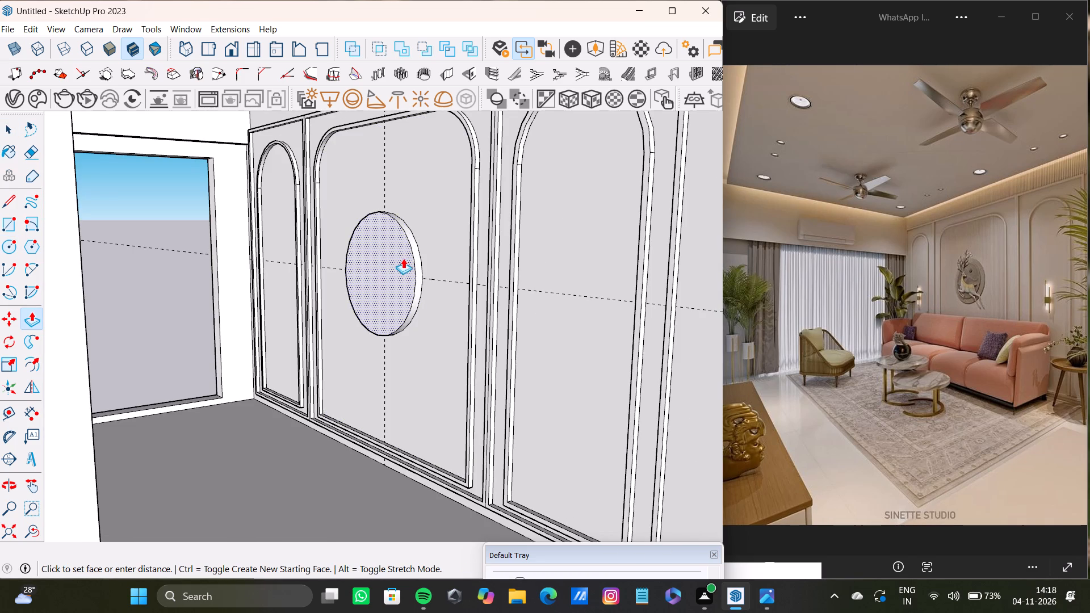
key("space")
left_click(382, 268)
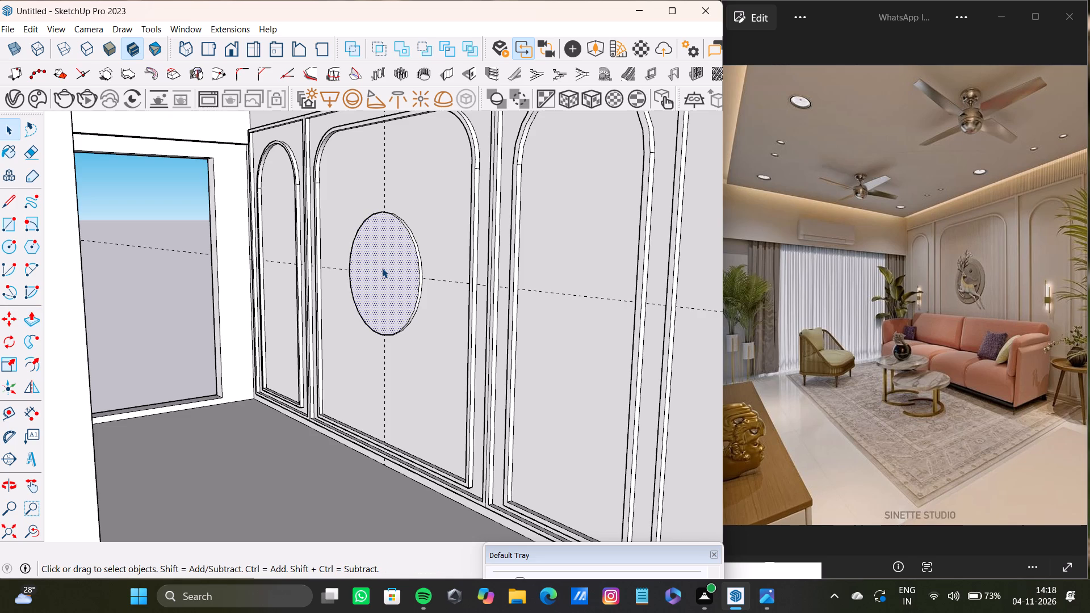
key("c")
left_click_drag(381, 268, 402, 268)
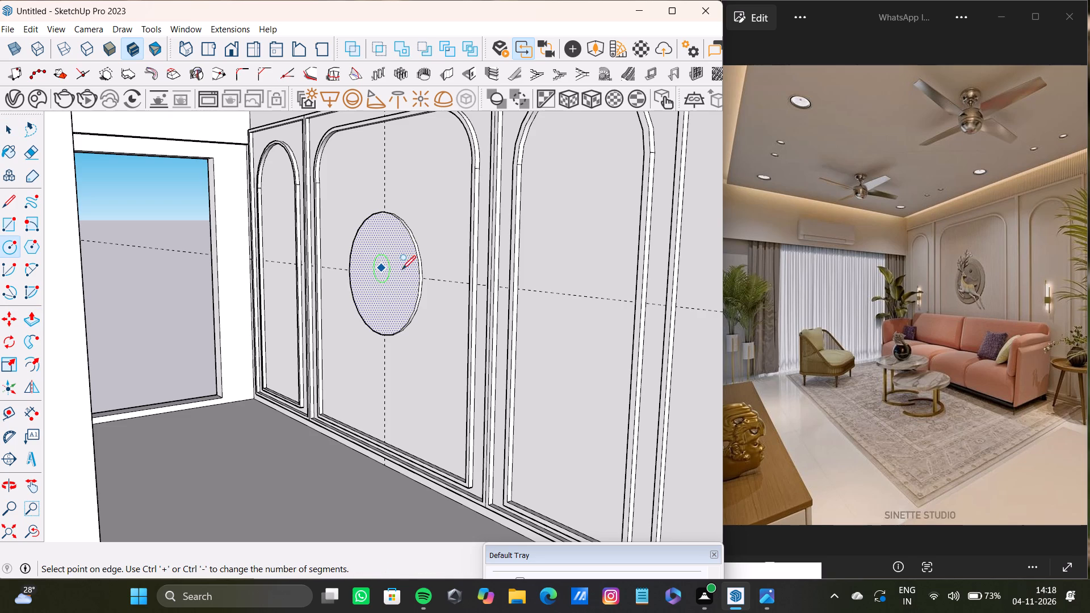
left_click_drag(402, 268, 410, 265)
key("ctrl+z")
Draw a smaller concentric circle on the front face of the raised disc, leaving a ring-shaped border around it.
scroll(389, 271, "down", 1)
middle_click_drag(388, 274, 388, 276)
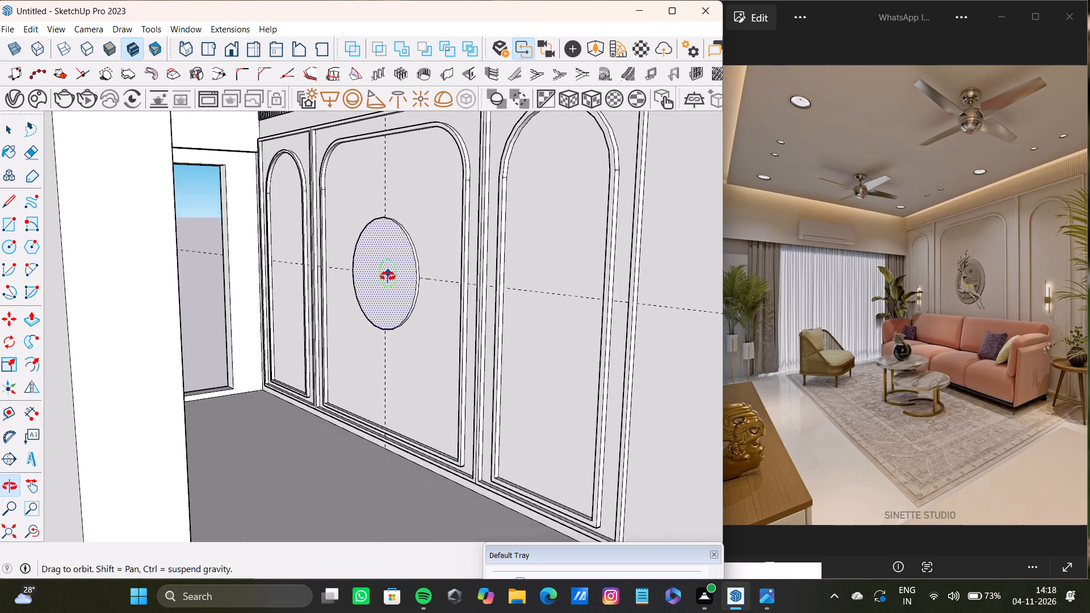
middle_click_drag(388, 276, 374, 251)
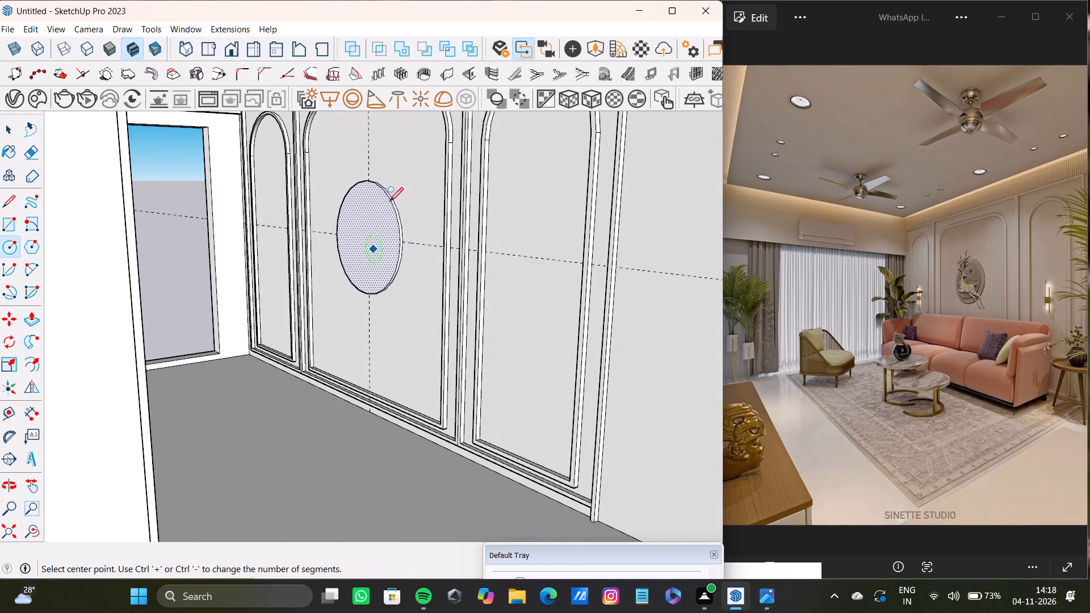
scroll(377, 204, "up", 2)
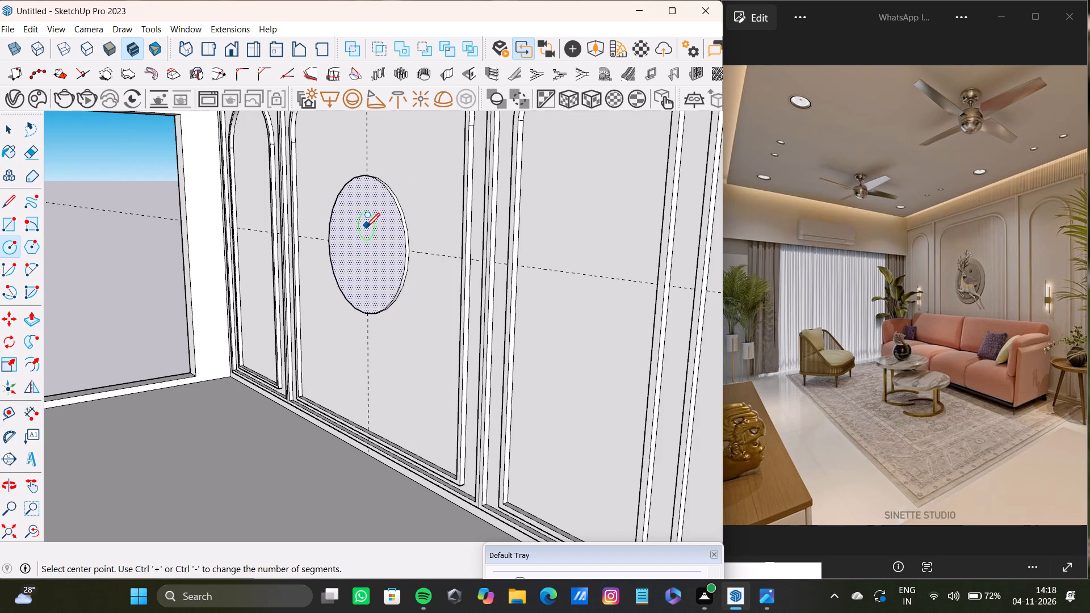
scroll(364, 240, "up", 3)
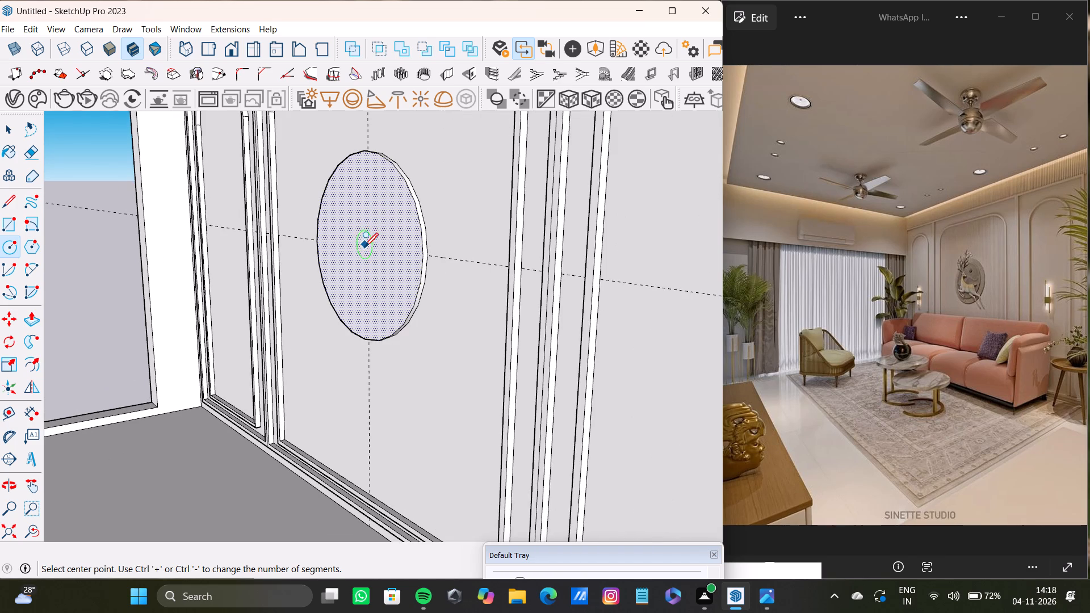
left_click(366, 245)
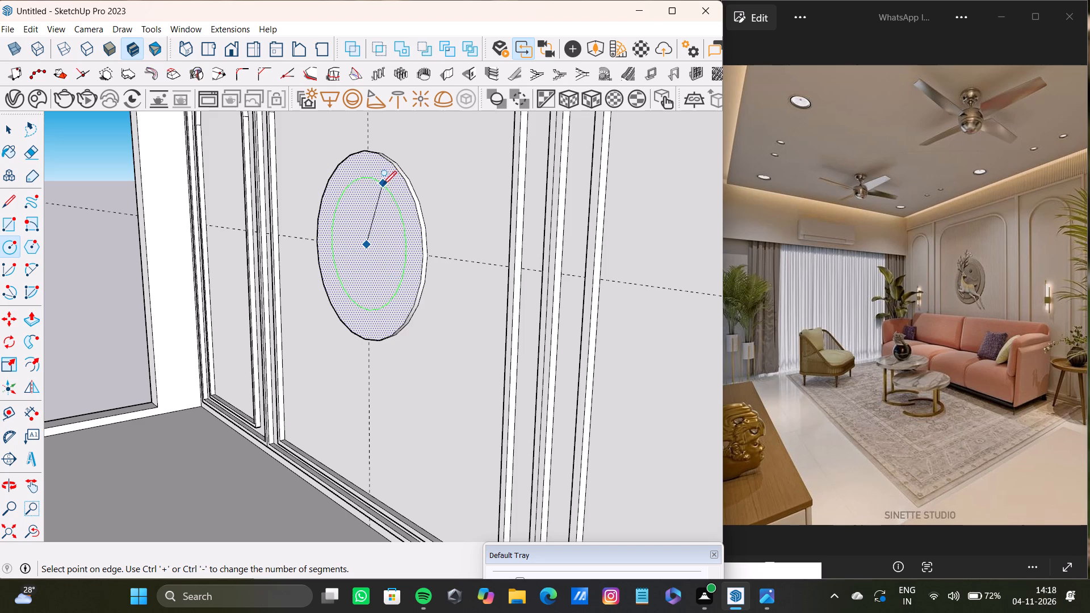
left_click(383, 180)
key("space")
Push/Pull the inner circular face outward so it projects slightly beyond the surrounding ring.
left_click(375, 197)
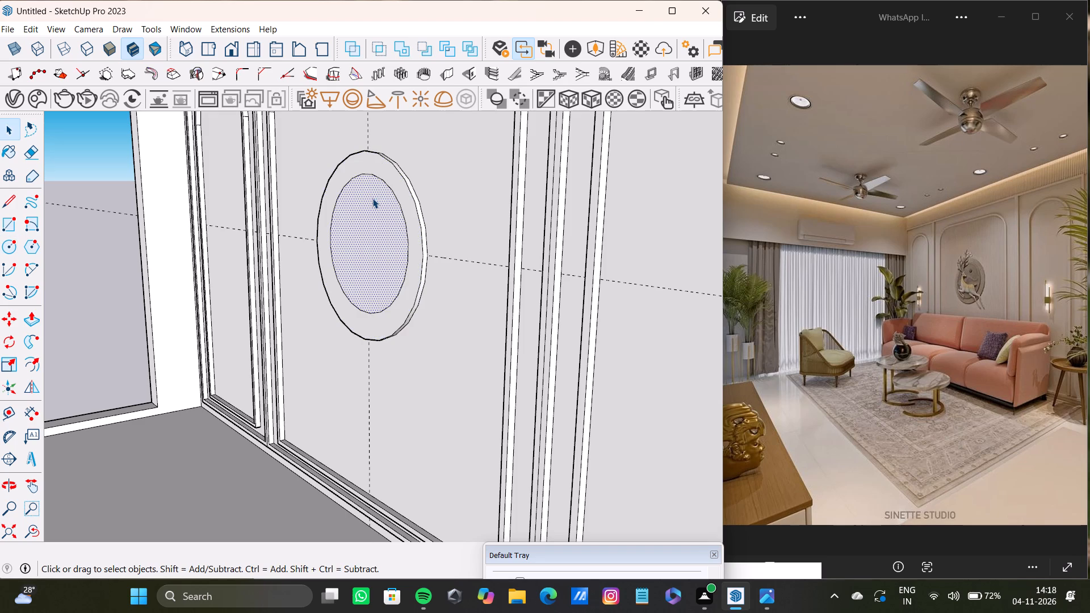
key("p")
left_click(372, 199)
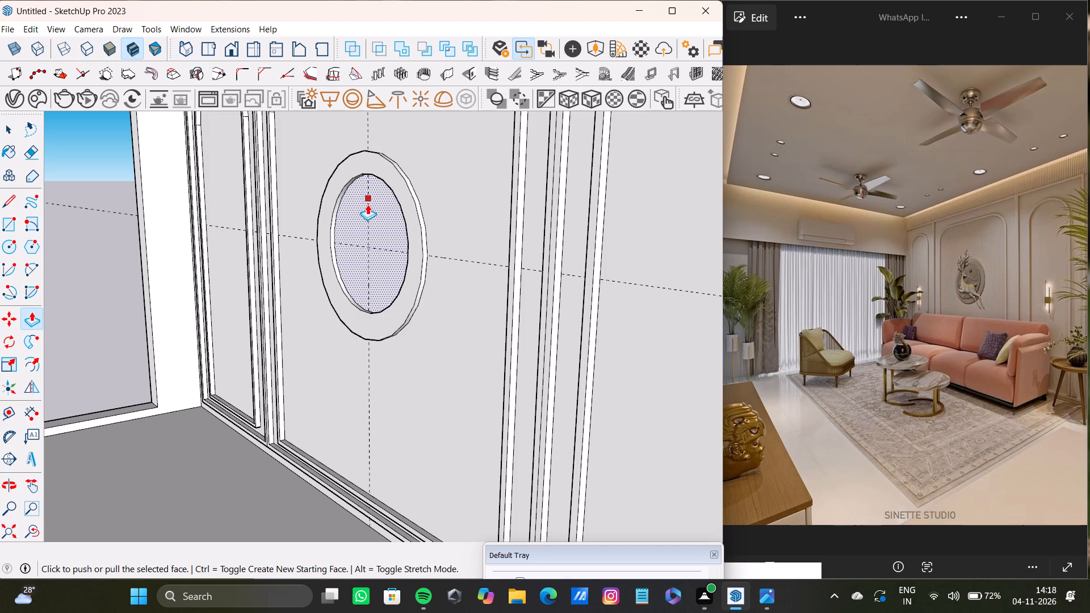
key("ctrl+z")
left_click(387, 198)
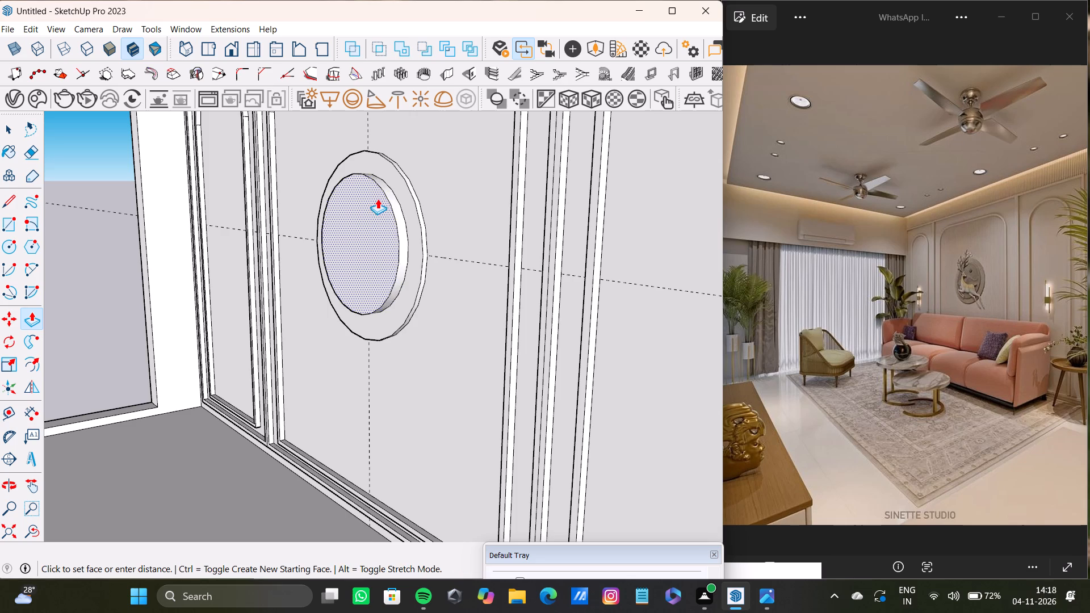
scroll(397, 267, "down", 9)
key("space")
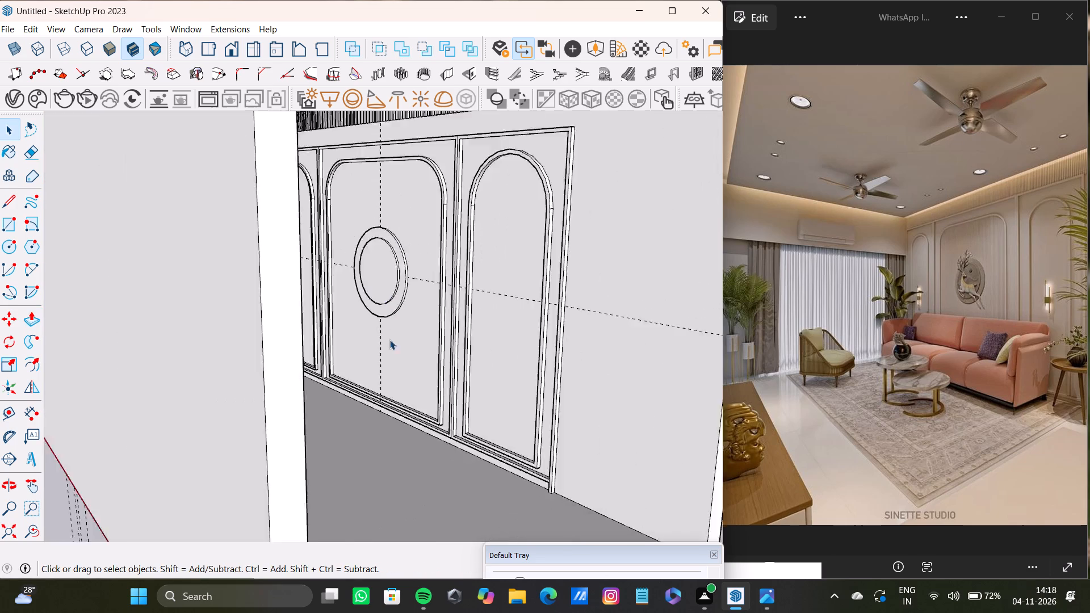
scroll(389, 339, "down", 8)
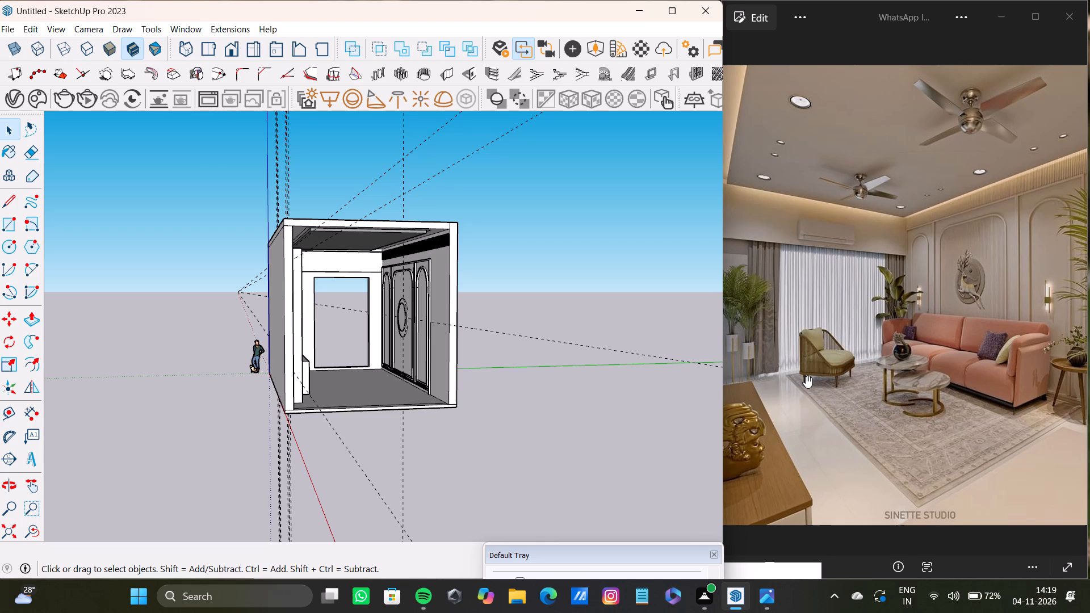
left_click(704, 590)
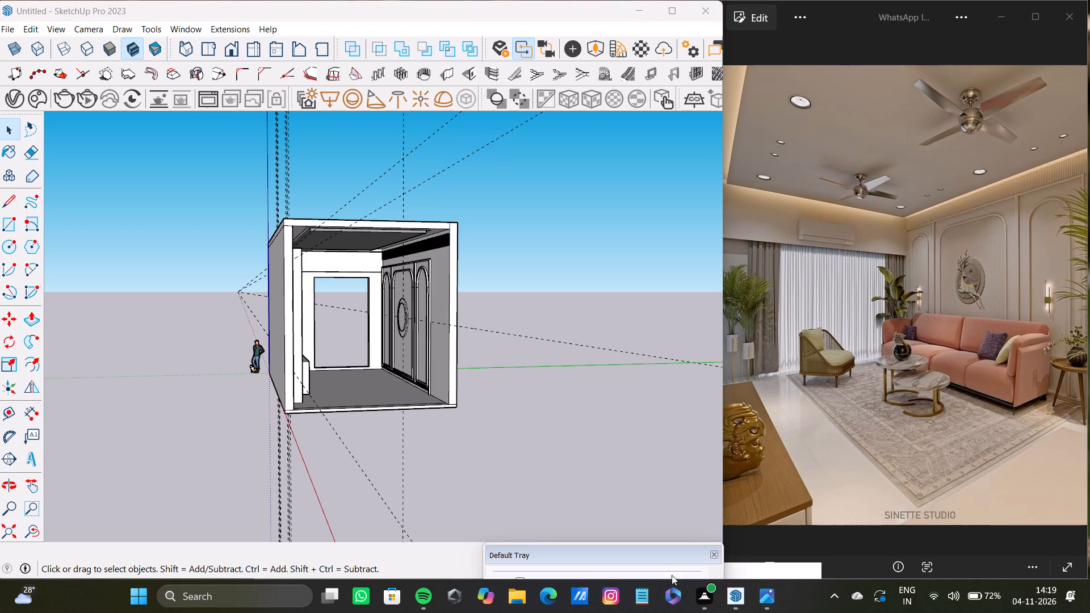
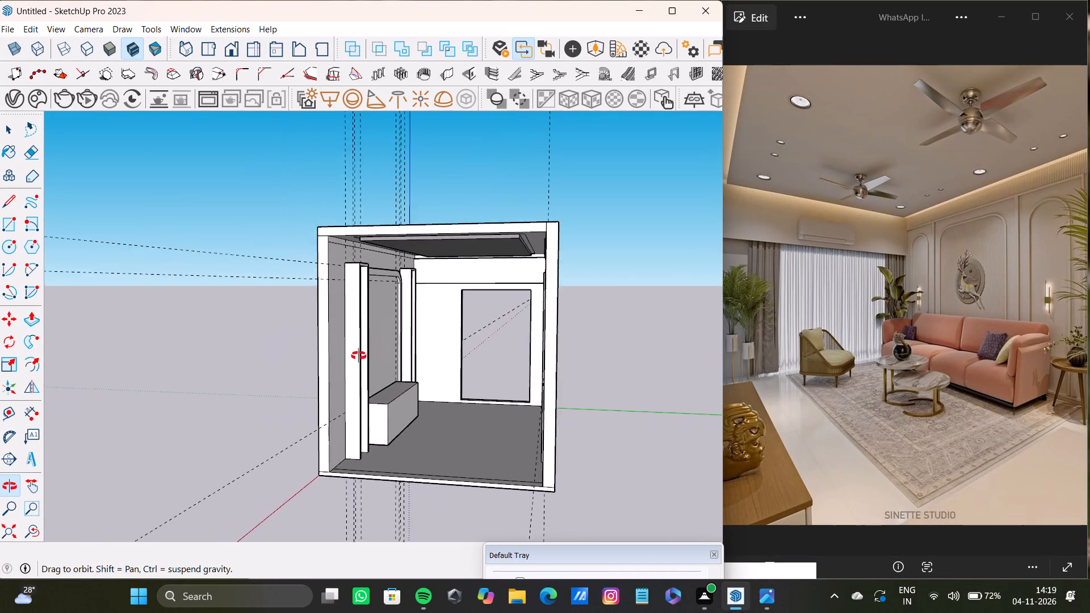
Examine the panelled wall and the open bottoms of its narrow side frames near the floor.
scroll(355, 412, "up", 4)
scroll(361, 409, "down", 5)
middle_click_drag(361, 406, 368, 396)
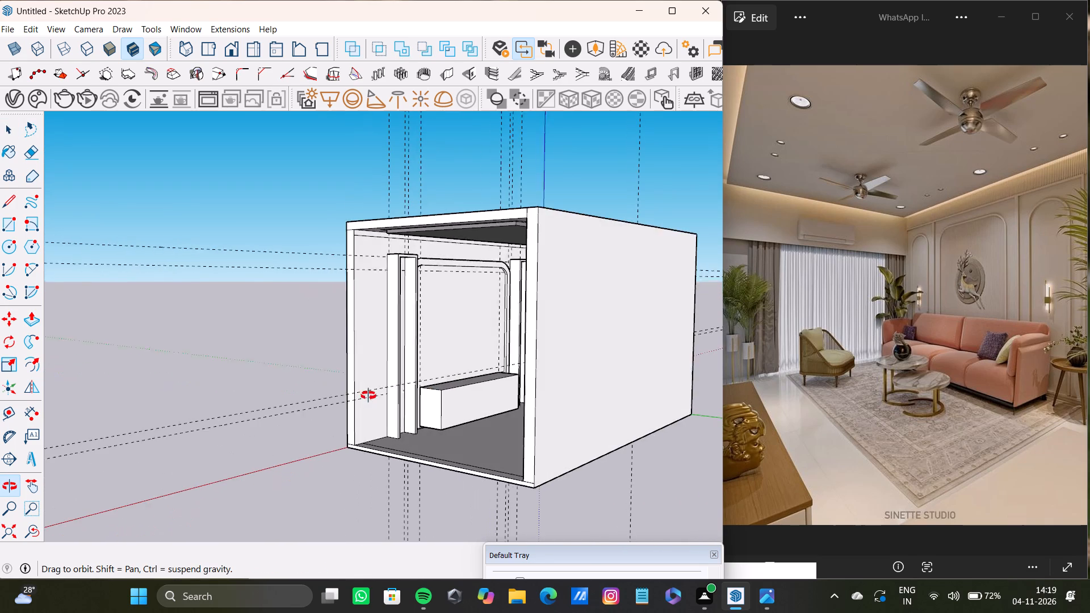
middle_click_drag(368, 396, 368, 396)
scroll(433, 397, "up", 8)
scroll(380, 436, "down", 4)
middle_click_drag(379, 439, 370, 443)
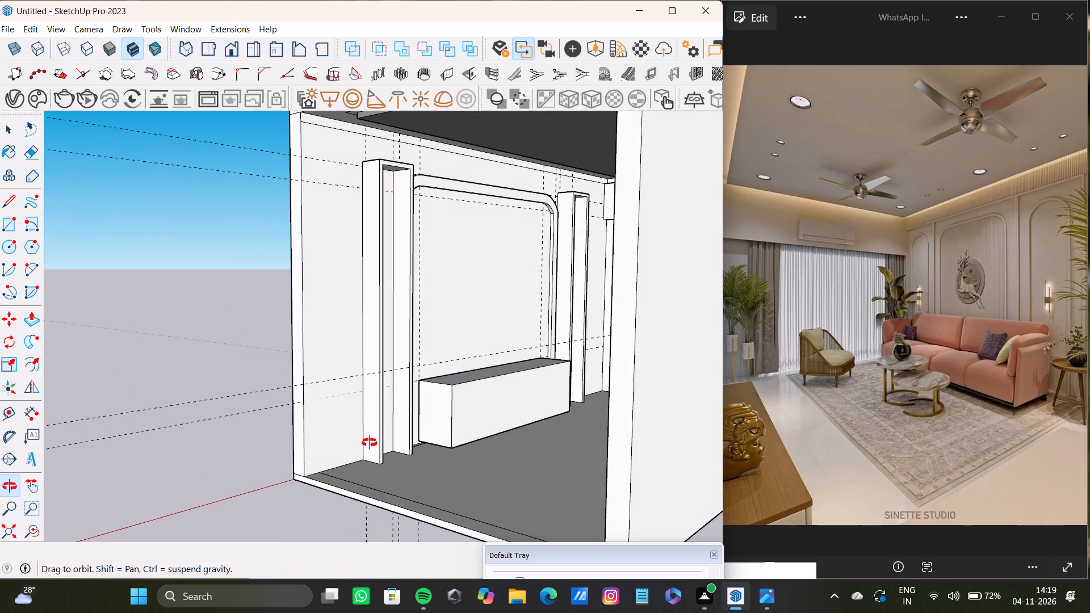
middle_click_drag(370, 443, 368, 425)
scroll(404, 299, "up", 4)
scroll(400, 246, "down", 10)
middle_click_drag(384, 260, 382, 285)
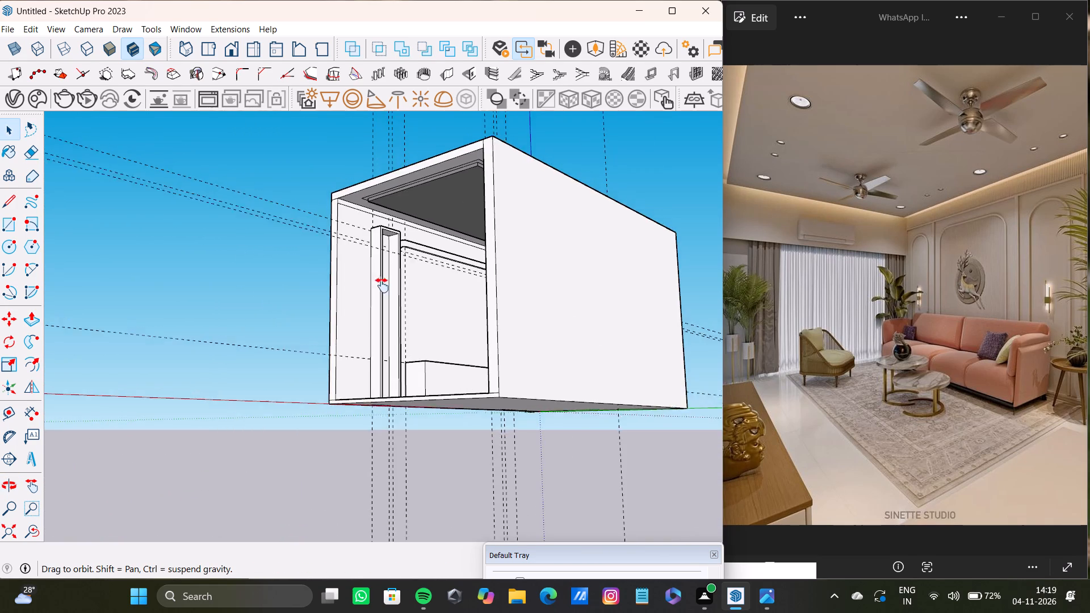
middle_click_drag(382, 285, 413, 299)
scroll(360, 458, "up", 8)
middle_click_drag(402, 413, 397, 476)
scroll(370, 442, "up", 6)
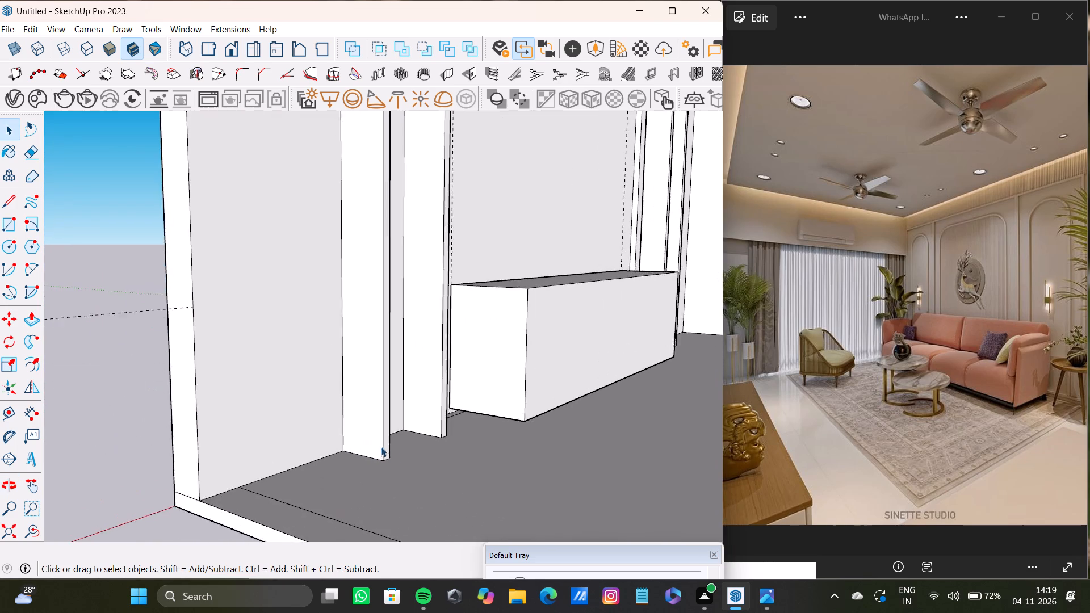
scroll(381, 447, "up", 3)
middle_click_drag(404, 452, 348, 459)
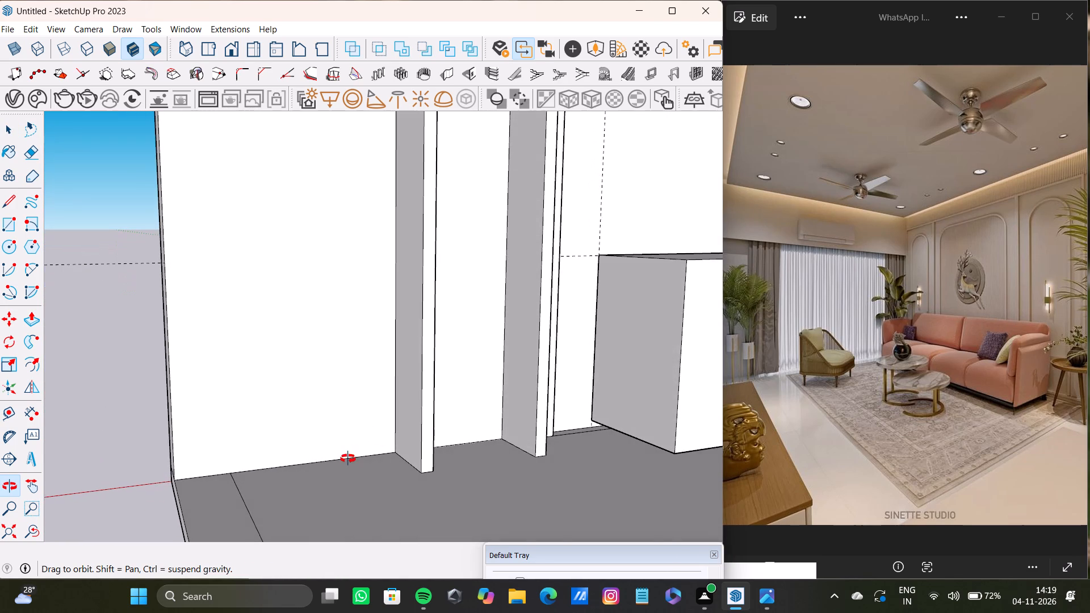
middle_click_drag(348, 459, 349, 459)
scroll(386, 443, "up", 9)
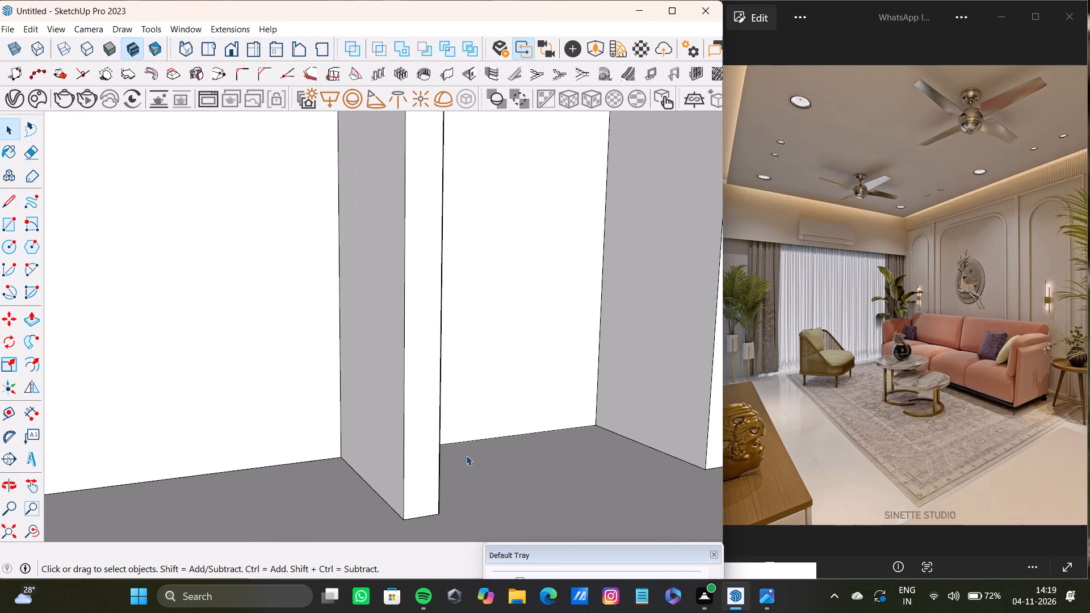
middle_click_drag(466, 456, 292, 450)
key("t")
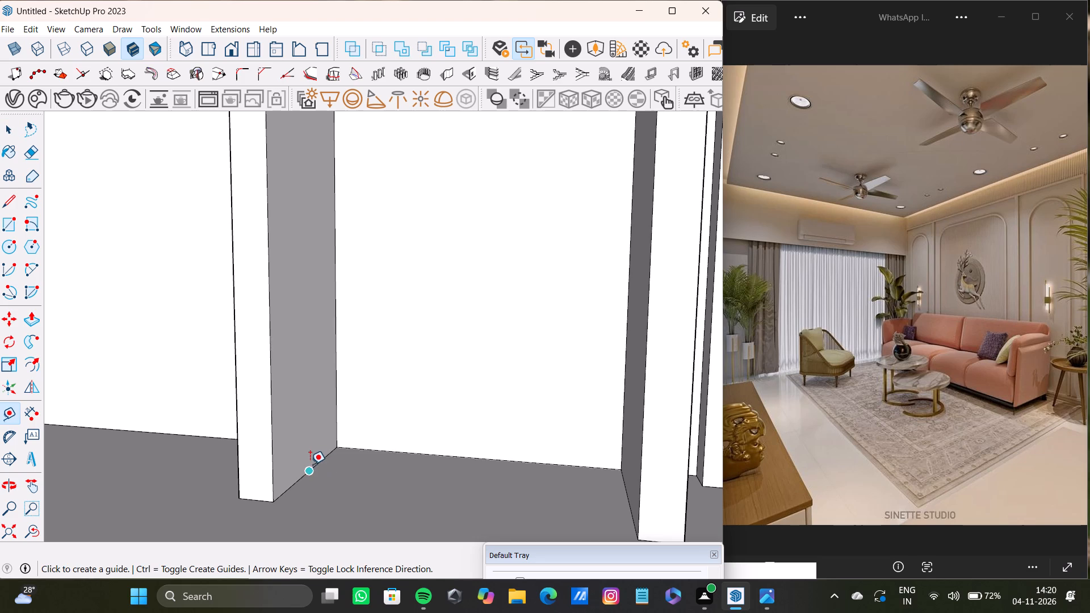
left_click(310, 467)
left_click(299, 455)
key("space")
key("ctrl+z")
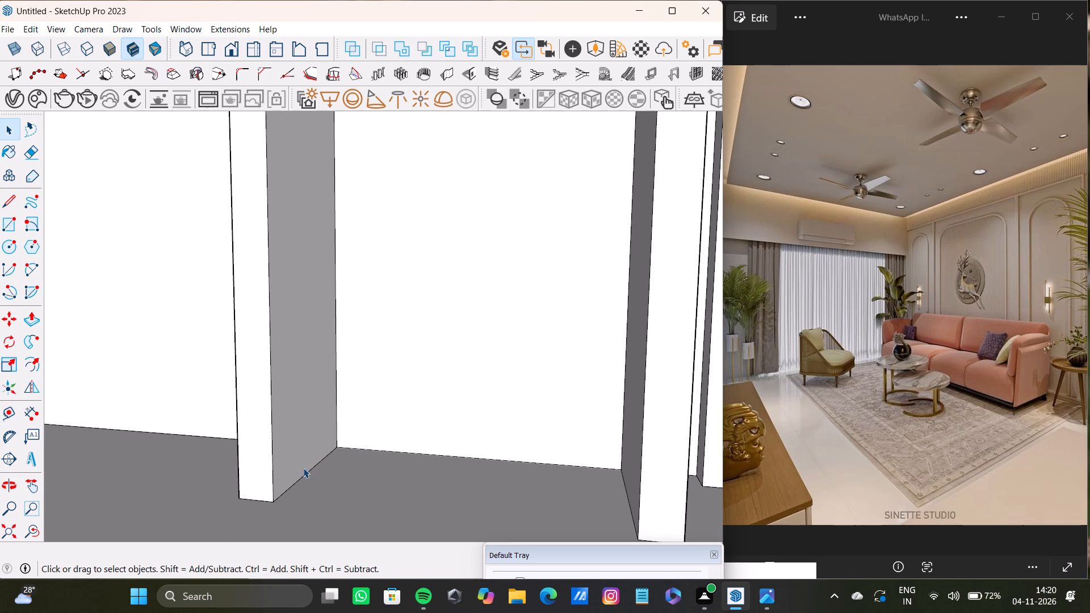
Place a guide line 2" above the floor on the inner face of the upright nearest the room's open end.
key("t")
left_click(307, 473)
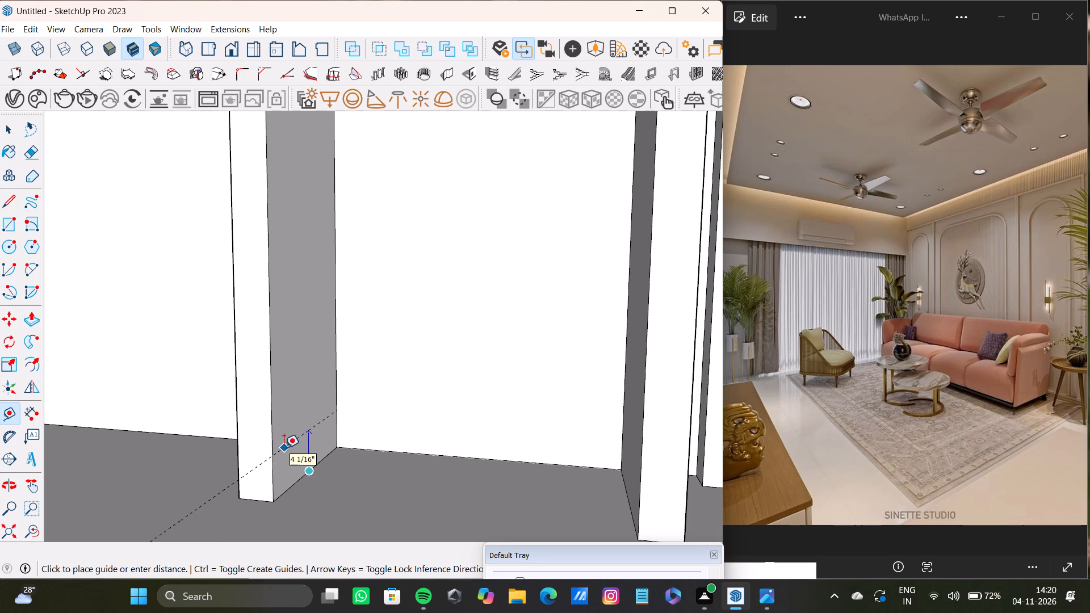
type("2\"")
key("Return")
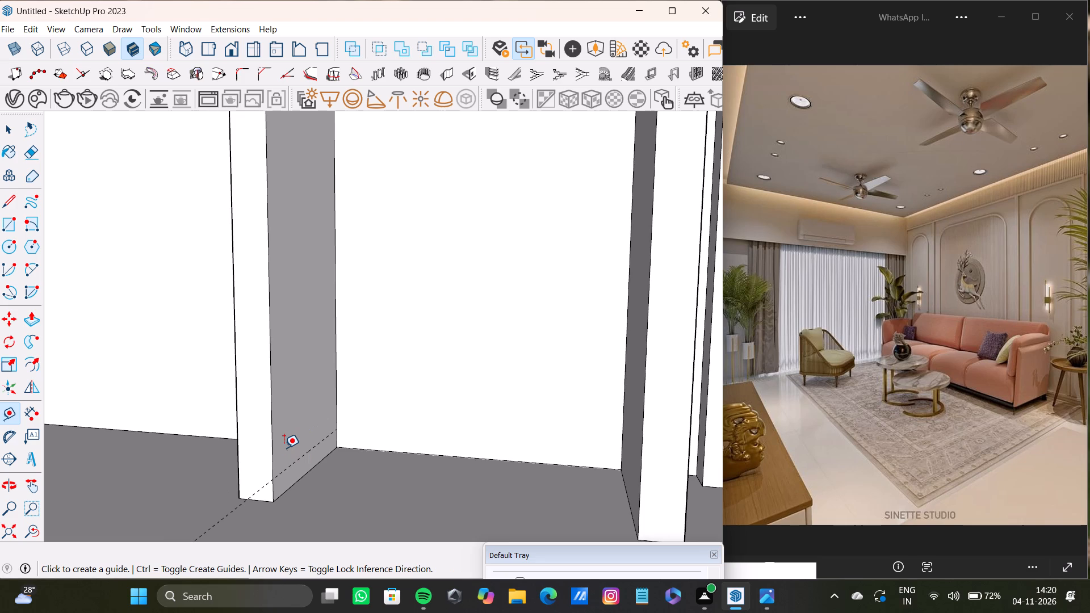
Draw a rectangle on the upright's inner face, from the guide line at its front edge to its rear floor corner.
key("r")
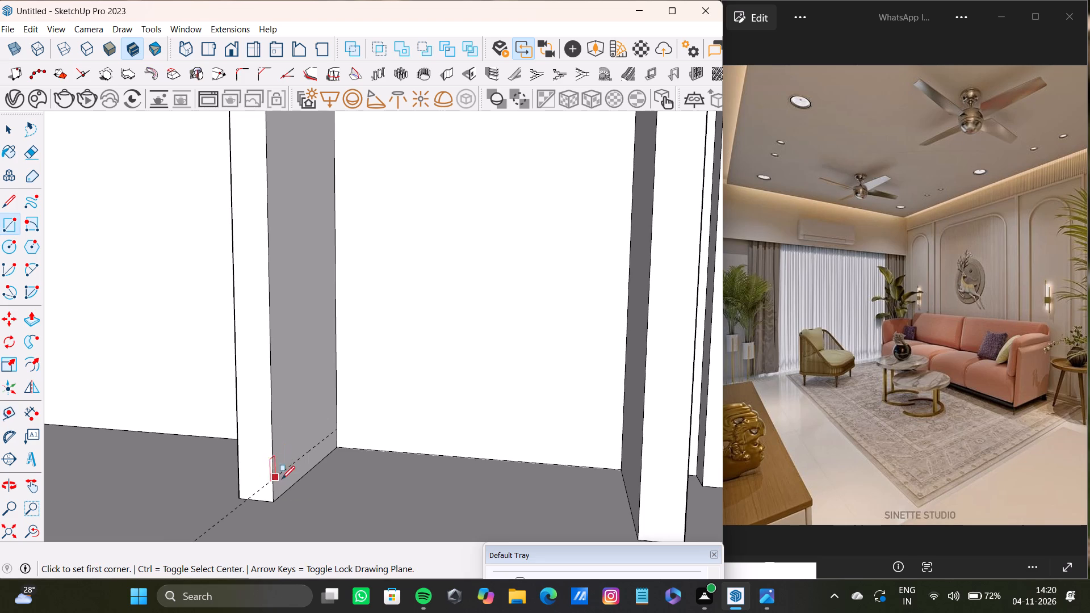
middle_click_drag(292, 473, 290, 440)
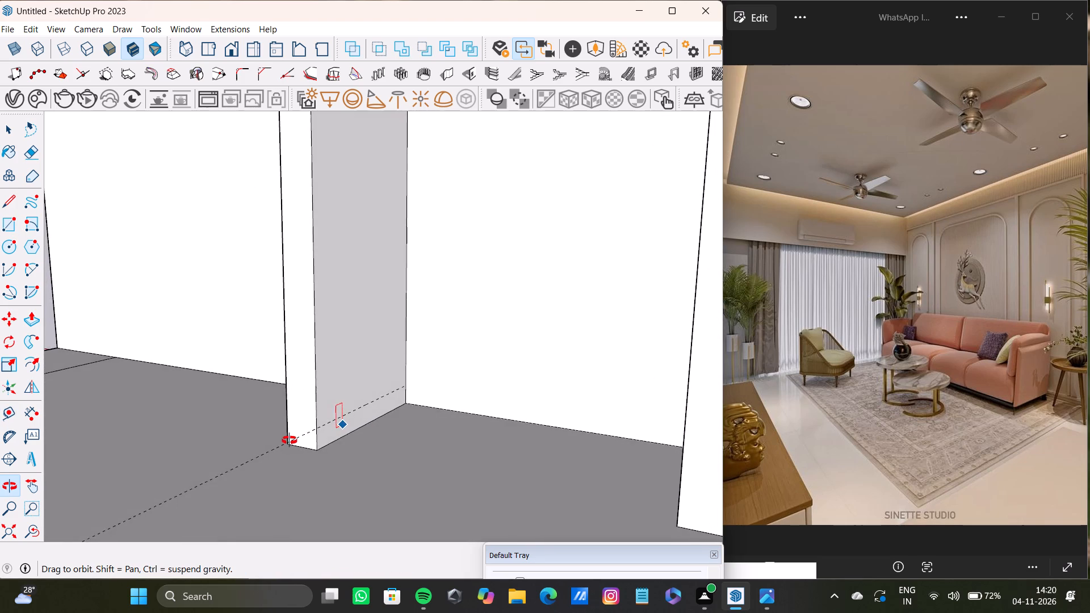
middle_click_drag(290, 440, 283, 439)
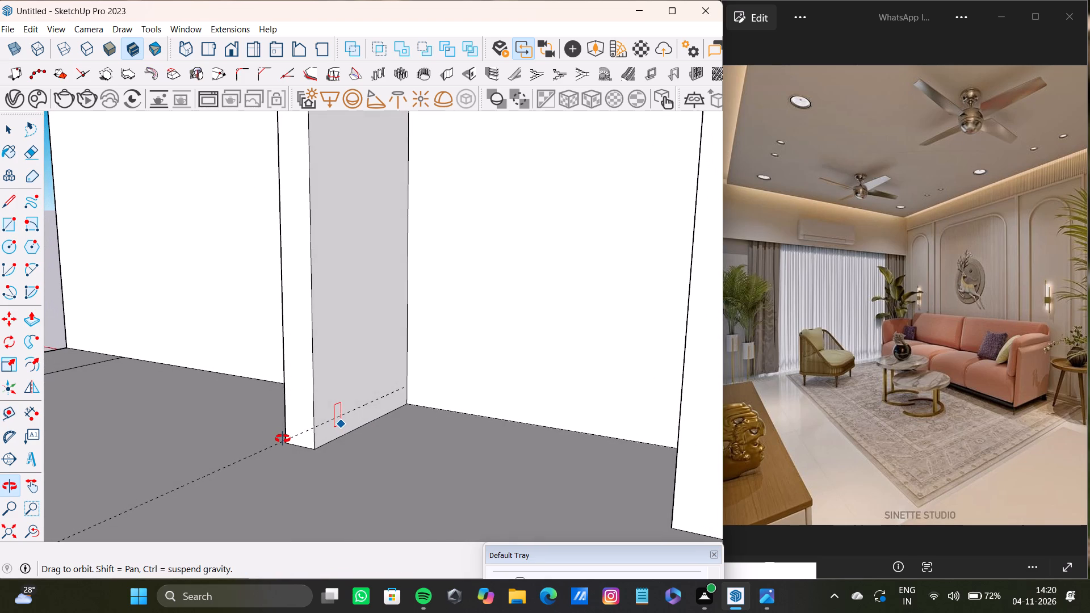
middle_click_drag(283, 439, 283, 439)
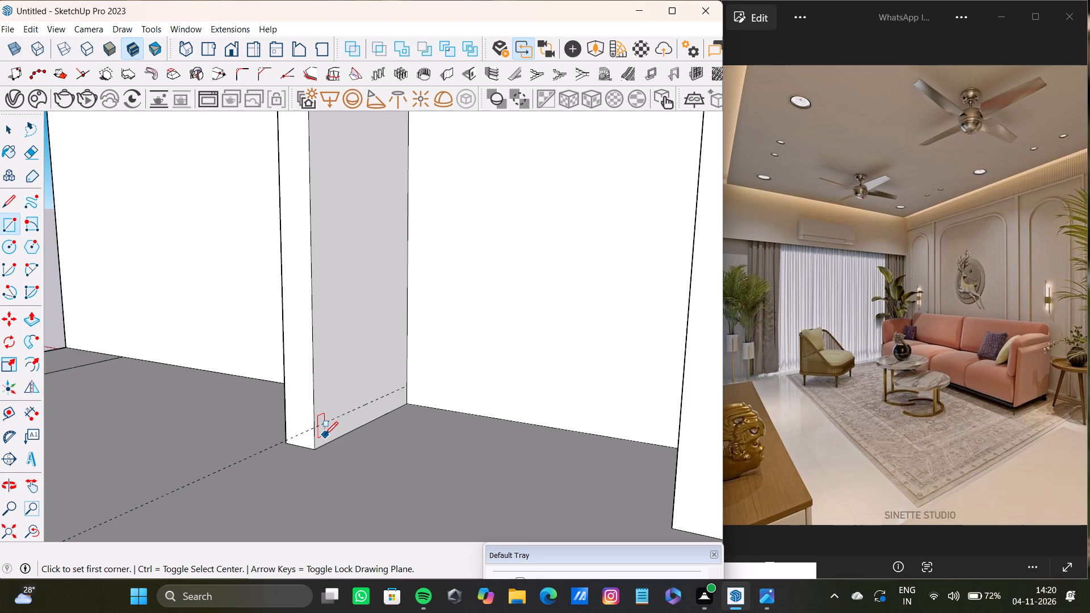
key("r")
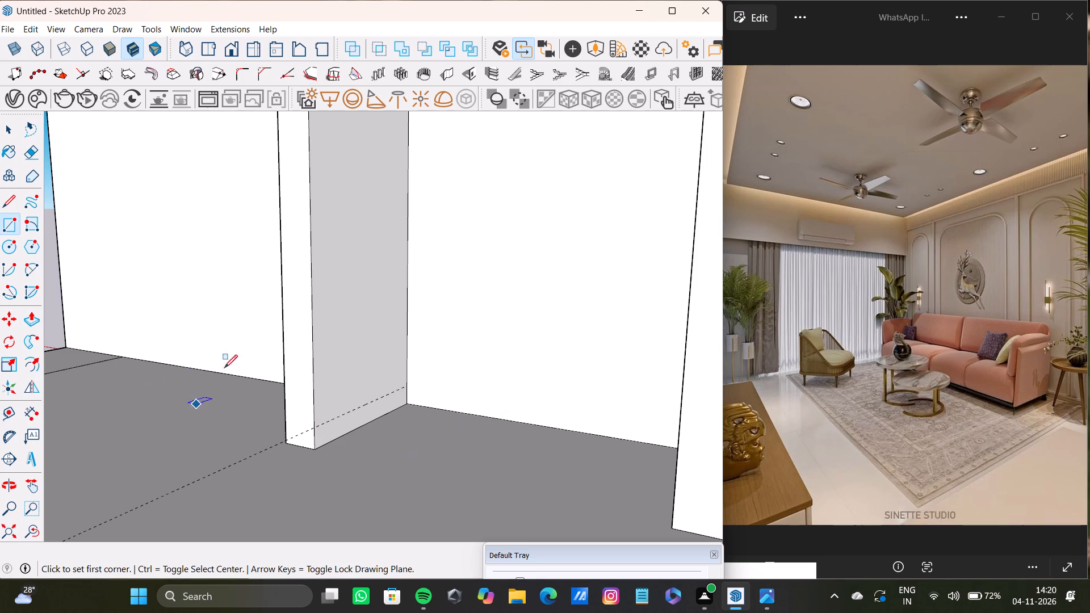
scroll(308, 415, "up", 7)
middle_click_drag(403, 457, 389, 426)
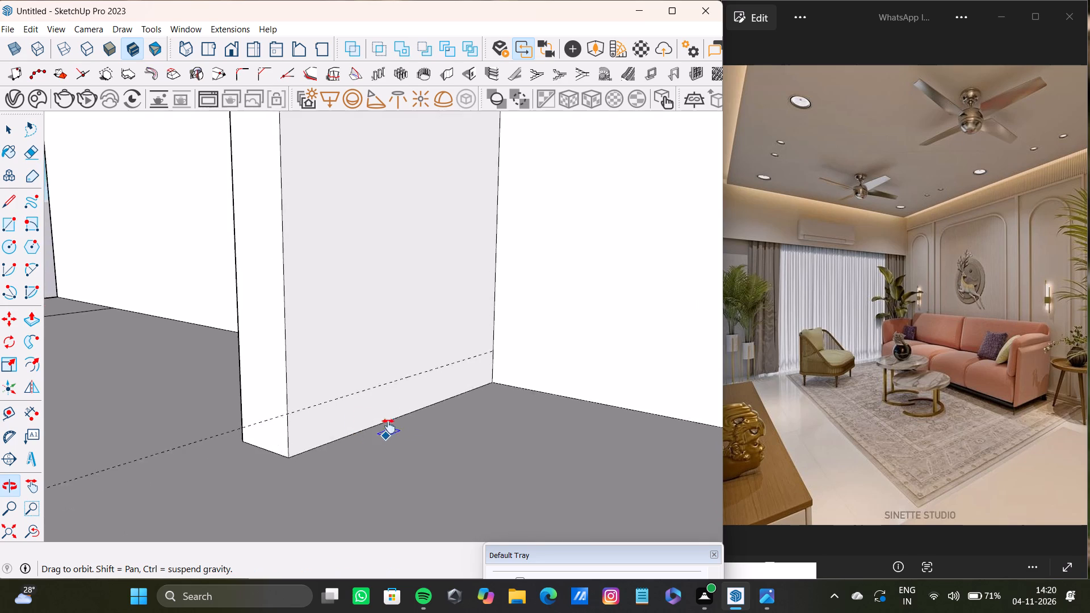
middle_click_drag(389, 426, 396, 457)
left_click(339, 434)
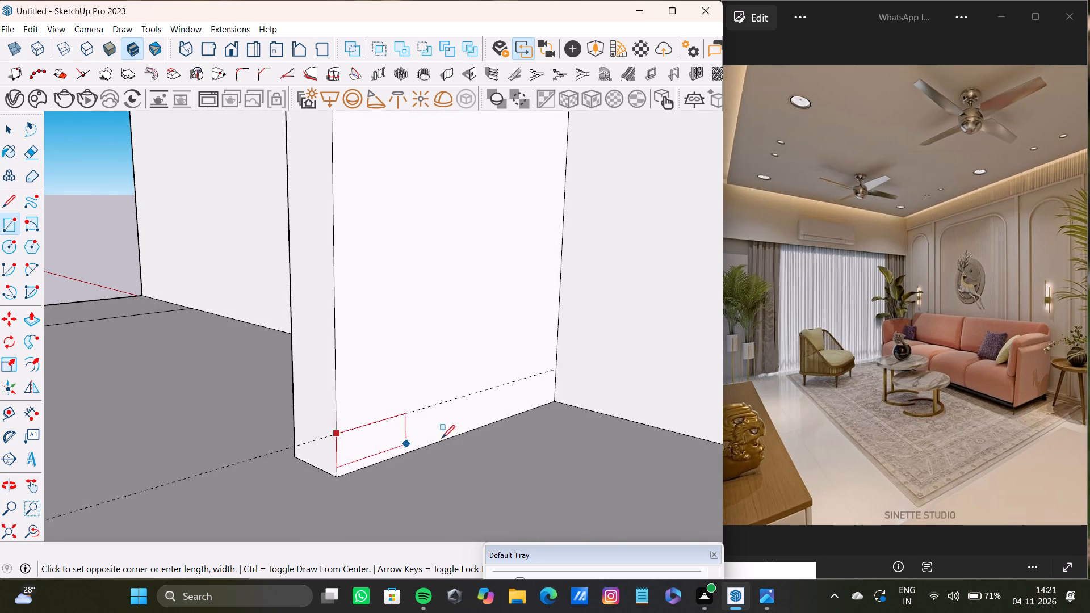
left_click(560, 402)
key("space")
Push/Pull the small rectangle across to the opposite upright, forming the bottom rail of the near narrow frame.
left_click(498, 398)
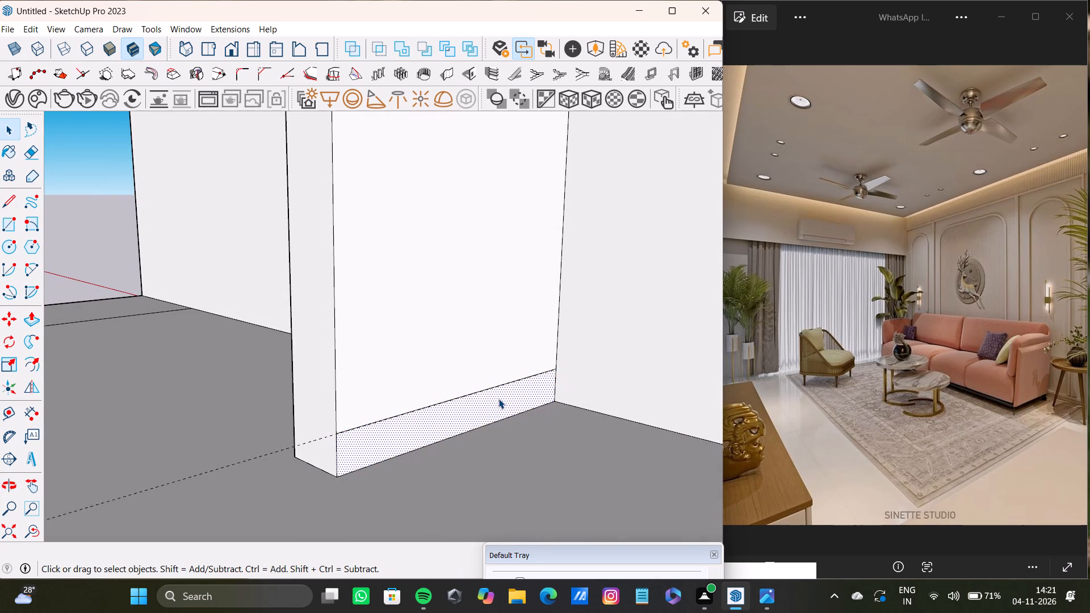
left_click(498, 398)
key("p")
left_click_drag(498, 397, 627, 425)
left_click_drag(390, 440, 491, 458)
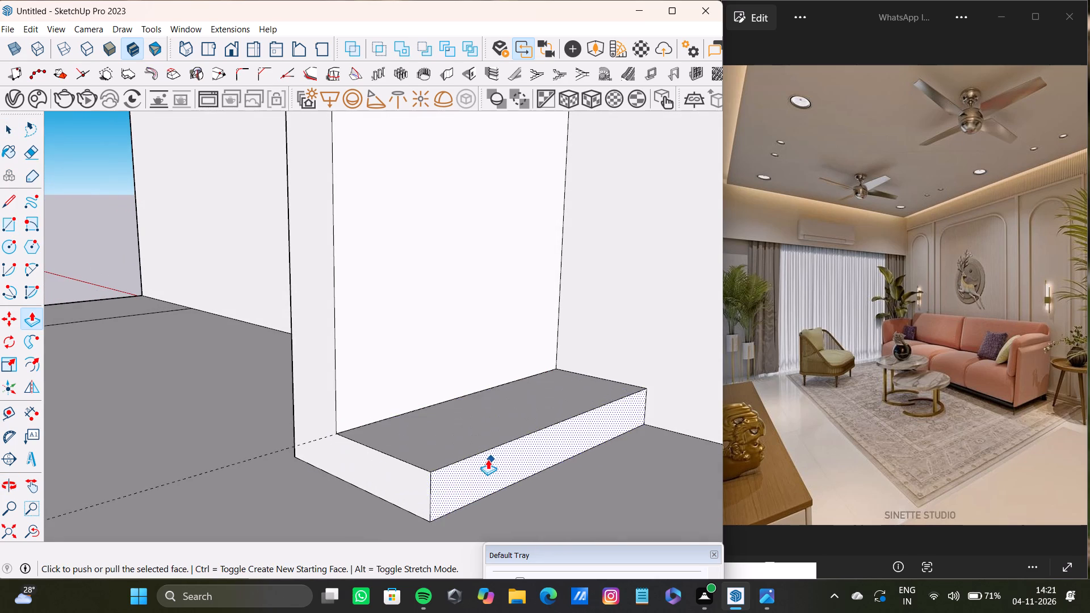
scroll(477, 458, "down", 6)
middle_click_drag(342, 427, 263, 383, "shift")
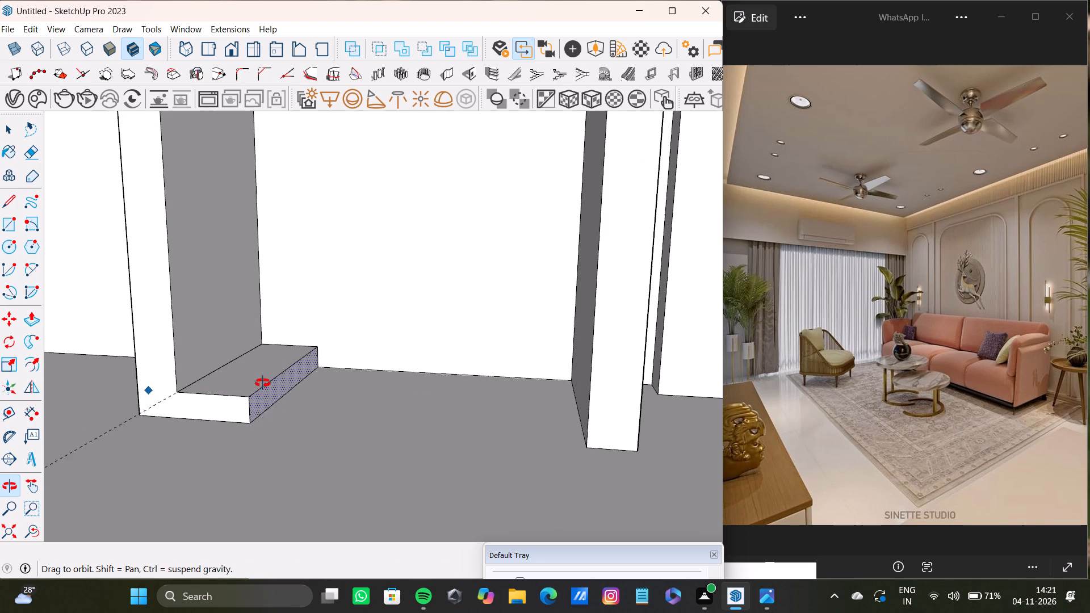
middle_click_drag(263, 383, 265, 385, "shift")
left_click_drag(258, 404, 598, 427)
Push/Pull the top face of the near frame's bottom rail by a slight amount.
scroll(488, 372, "down", 9)
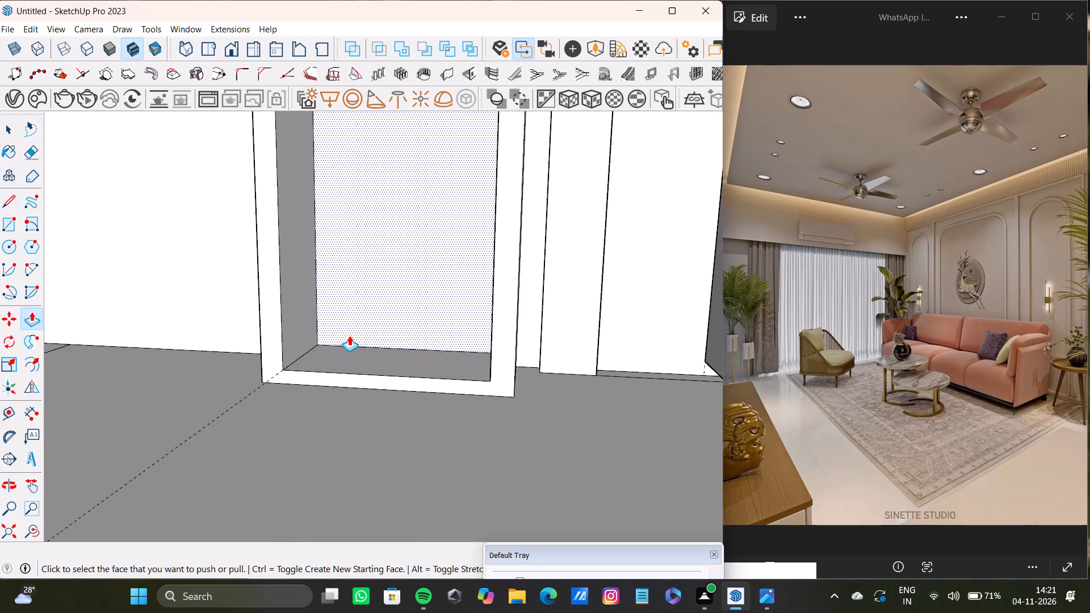
scroll(349, 335, "down", 2)
middle_click_drag(359, 338, 110, 377, "shift")
scroll(351, 394, "down", 6)
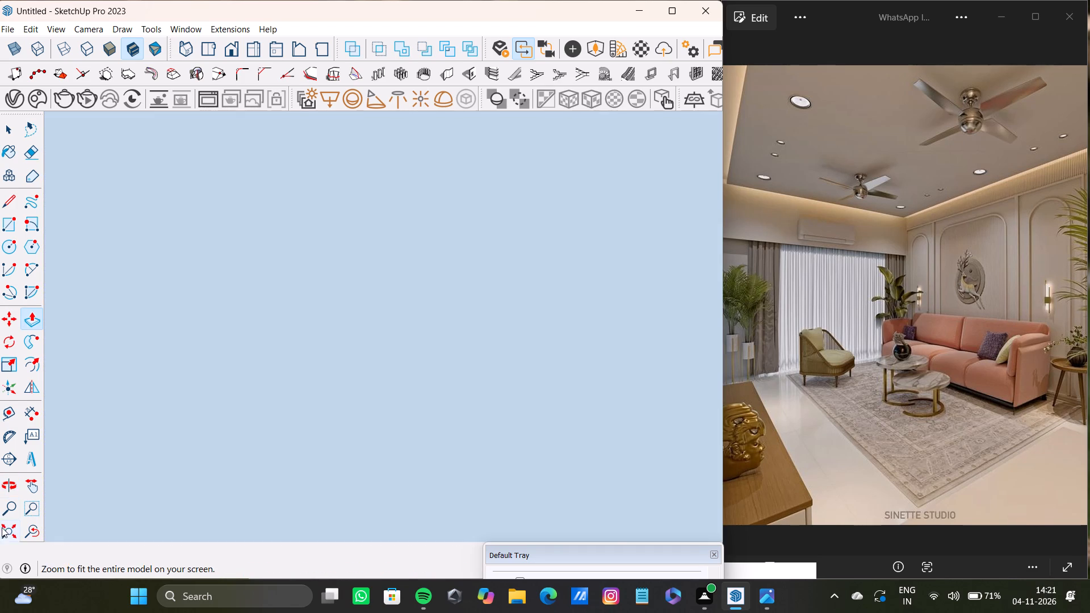
left_click(3, 526)
middle_click_drag(209, 433, 509, 445)
scroll(226, 451, "up", 4)
middle_click_drag(67, 439, 499, 422, "shift")
scroll(239, 472, "up", 7)
left_click_drag(237, 467, 232, 464)
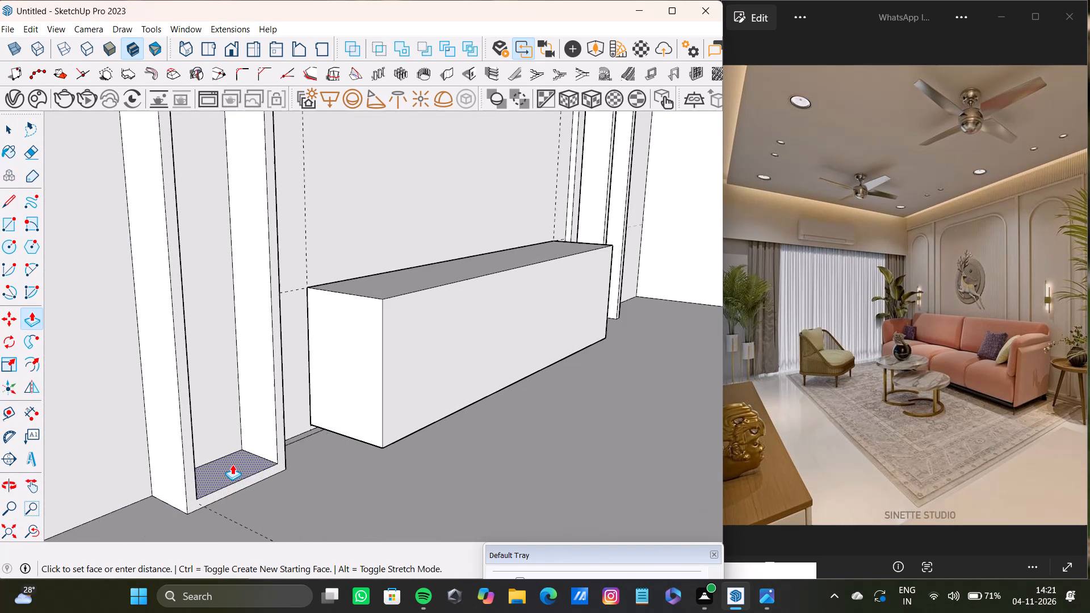
left_click_drag(232, 464, 231, 461)
Place a guide line 2" above the floor on the inner face of an upright of the narrow frame beyond the long box.
scroll(421, 391, "down", 2)
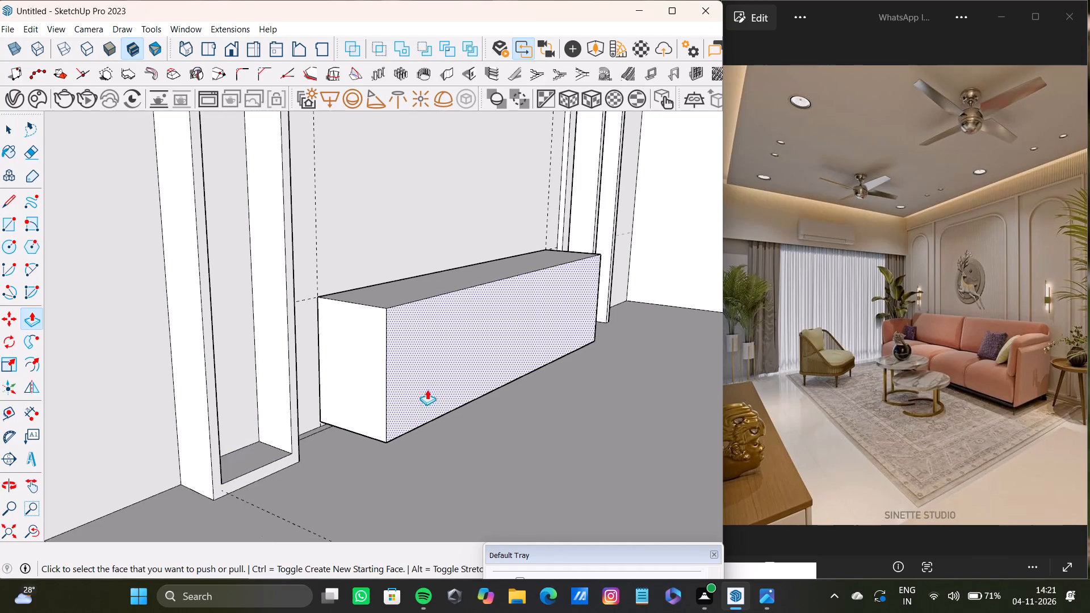
scroll(427, 389, "up", 1)
middle_click_drag(427, 389, 396, 398)
scroll(539, 330, "up", 12)
middle_click_drag(594, 321, 315, 355)
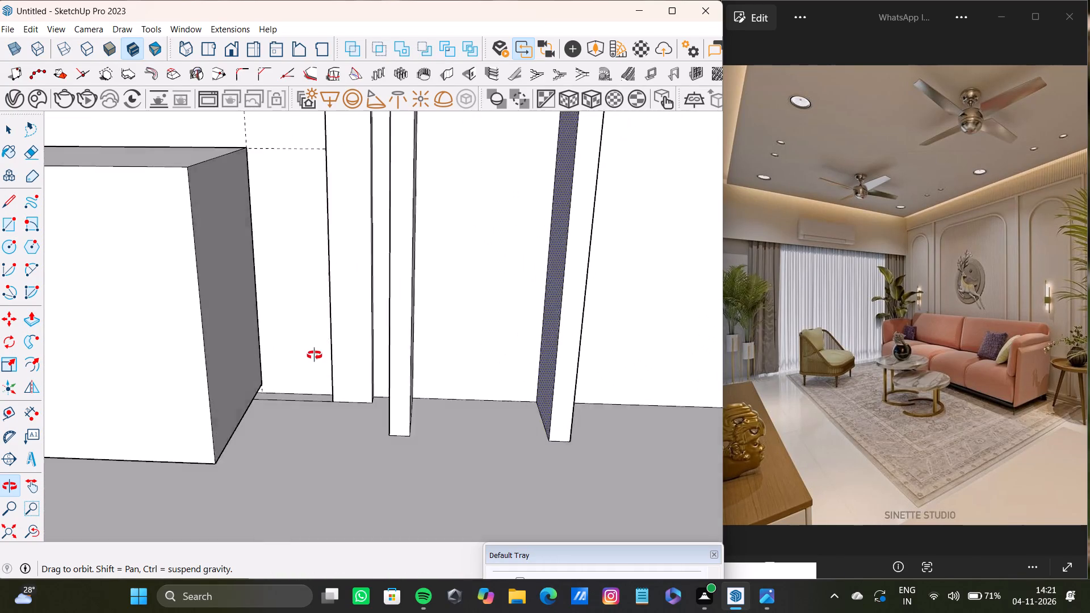
middle_click_drag(315, 355, 294, 400)
scroll(446, 458, "up", 4)
middle_click_drag(478, 476, 478, 476)
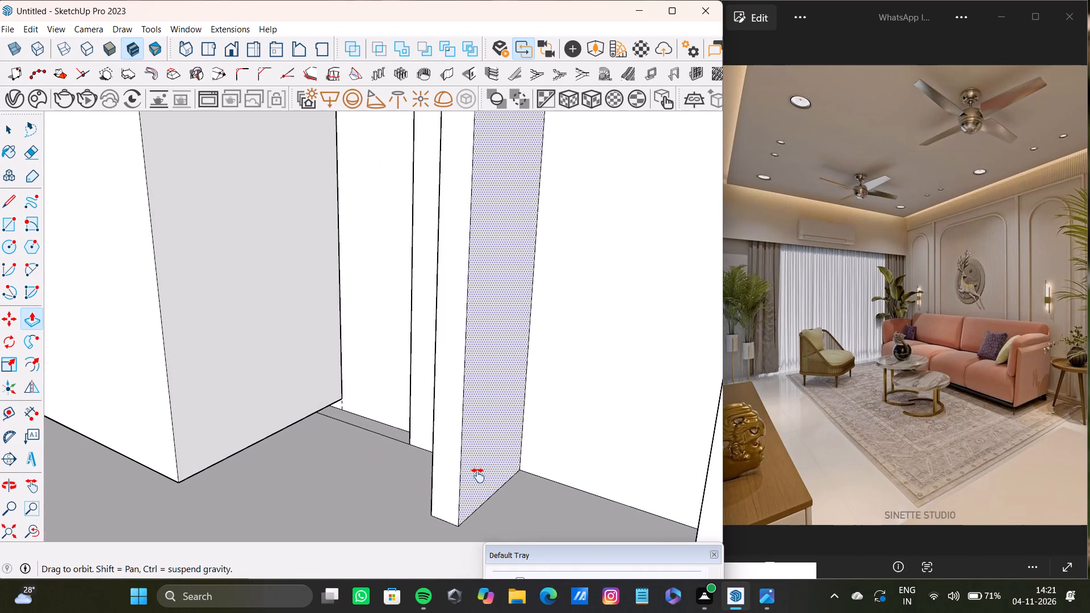
middle_click_drag(478, 476, 436, 427)
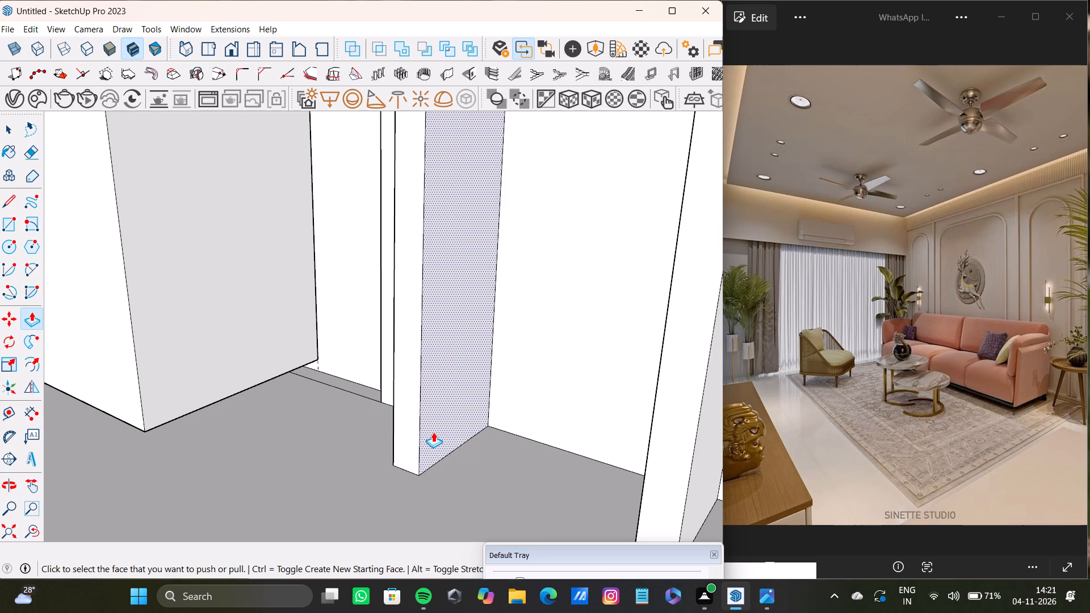
key("t")
scroll(442, 457, "up", 4)
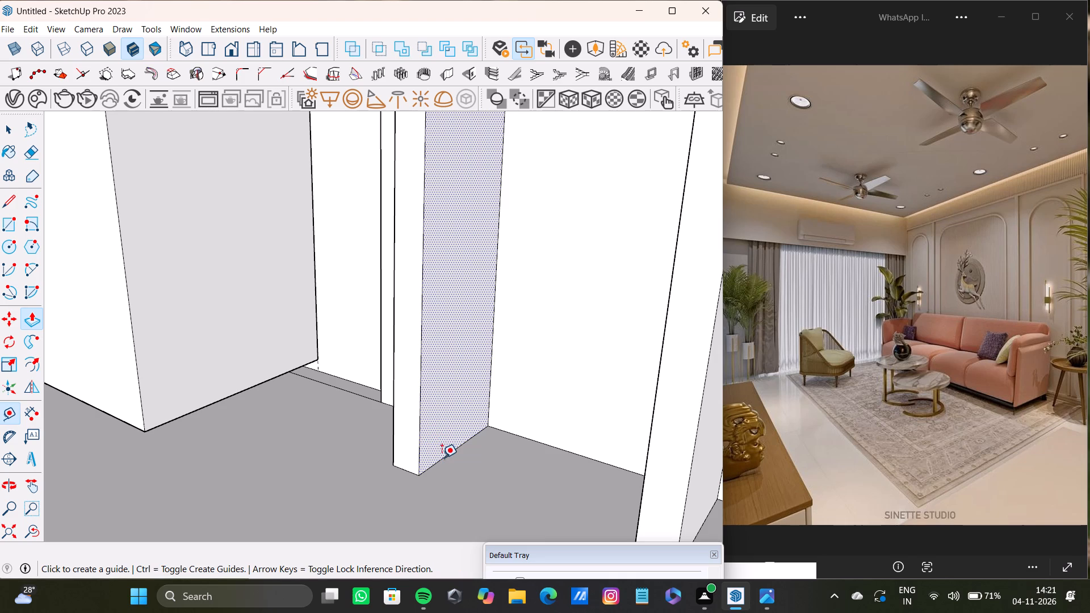
middle_click_drag(445, 466, 439, 459)
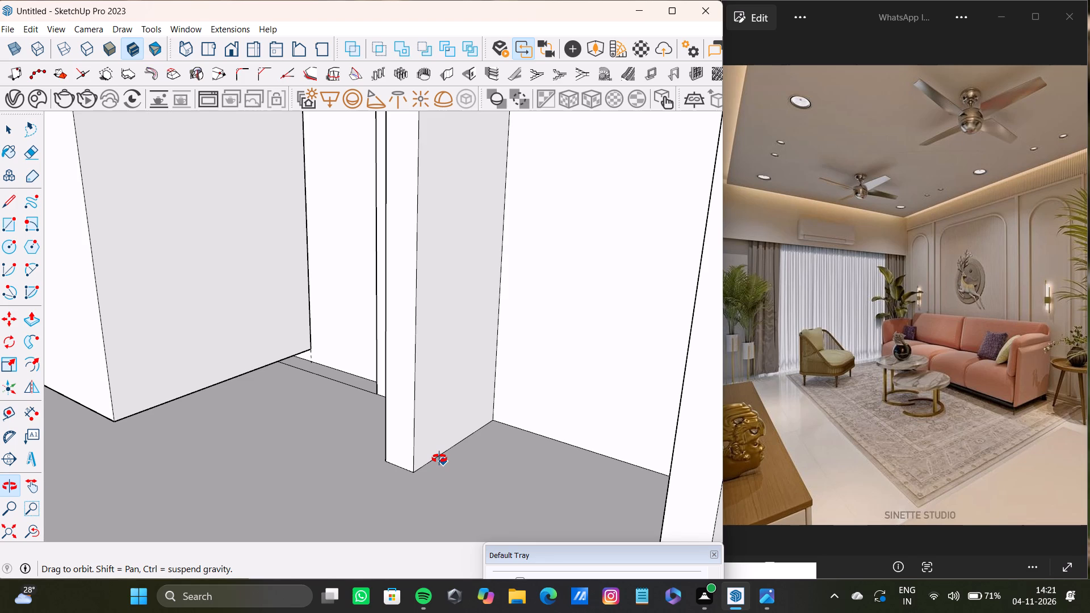
middle_click_drag(439, 459, 439, 457)
scroll(438, 448, "up", 3)
left_click(445, 453)
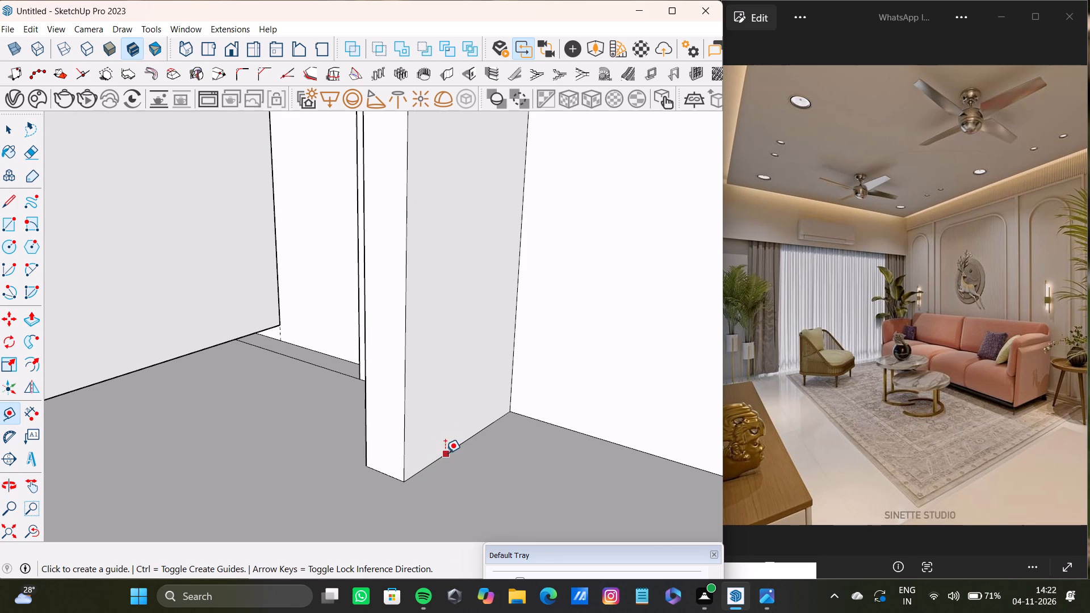
key("2")
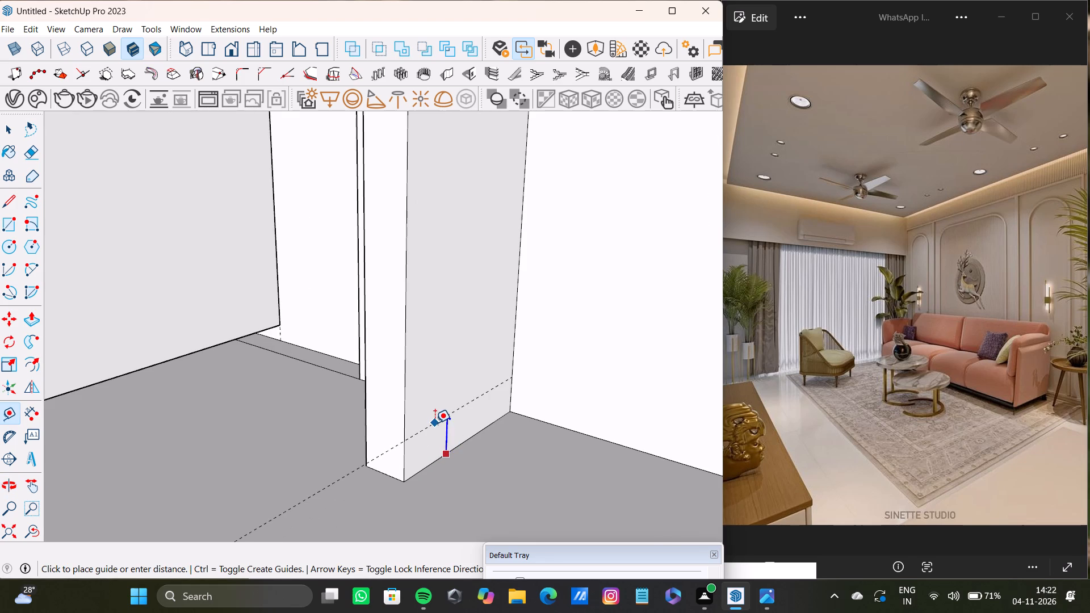
key("shift+quotedbl")
key("Return")
Draw a rectangle on that upright's inner face, from the guide line at its front edge to its rear floor corner.
key("r")
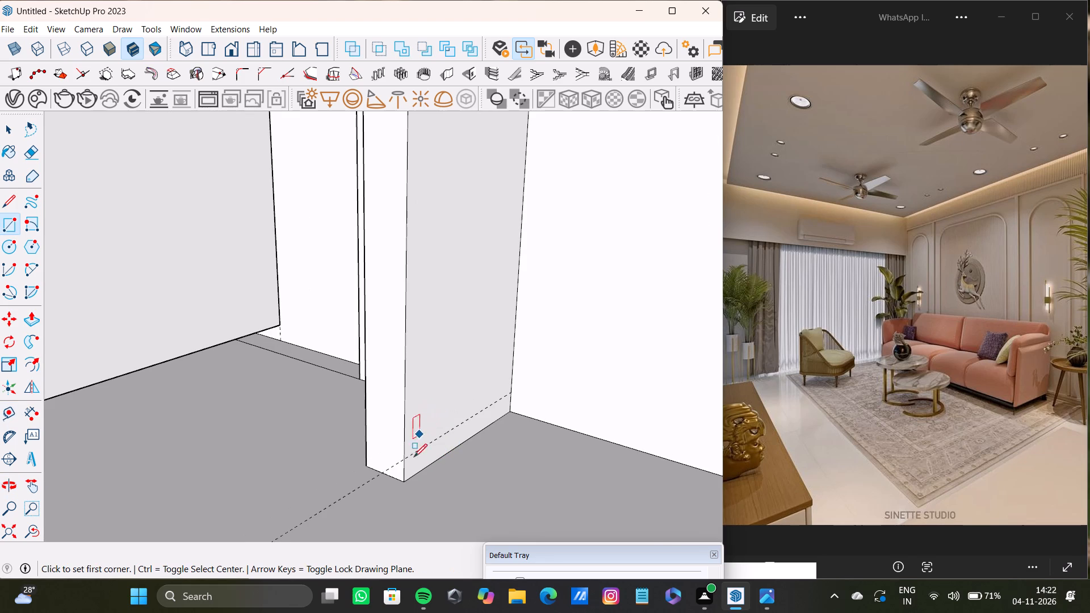
scroll(412, 473, "up", 3)
middle_click_drag(414, 466, 381, 421)
scroll(380, 415, "up", 3)
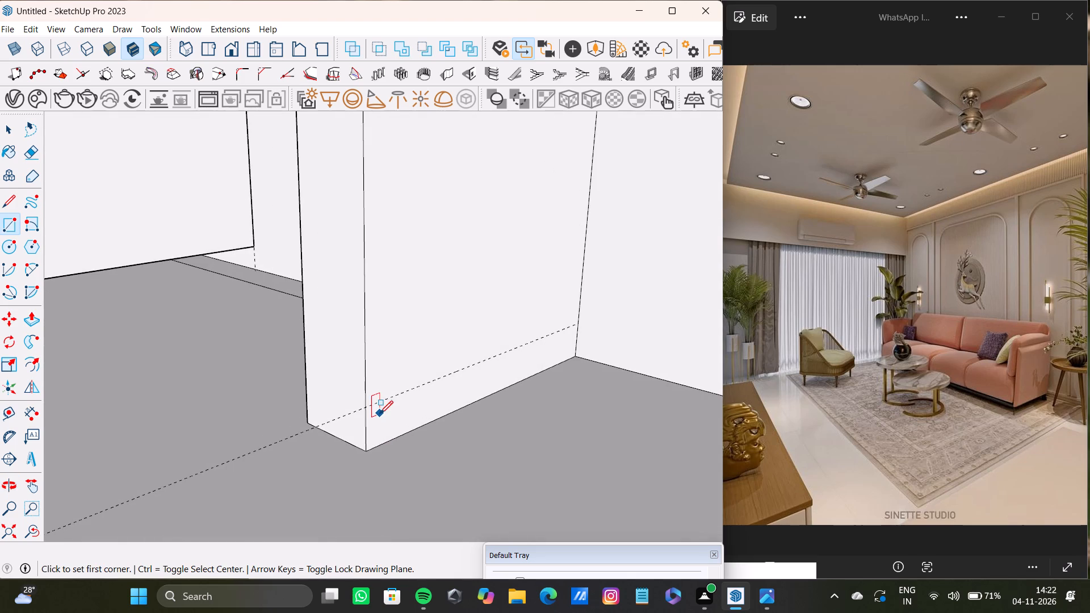
left_click(368, 407)
left_click(577, 353)
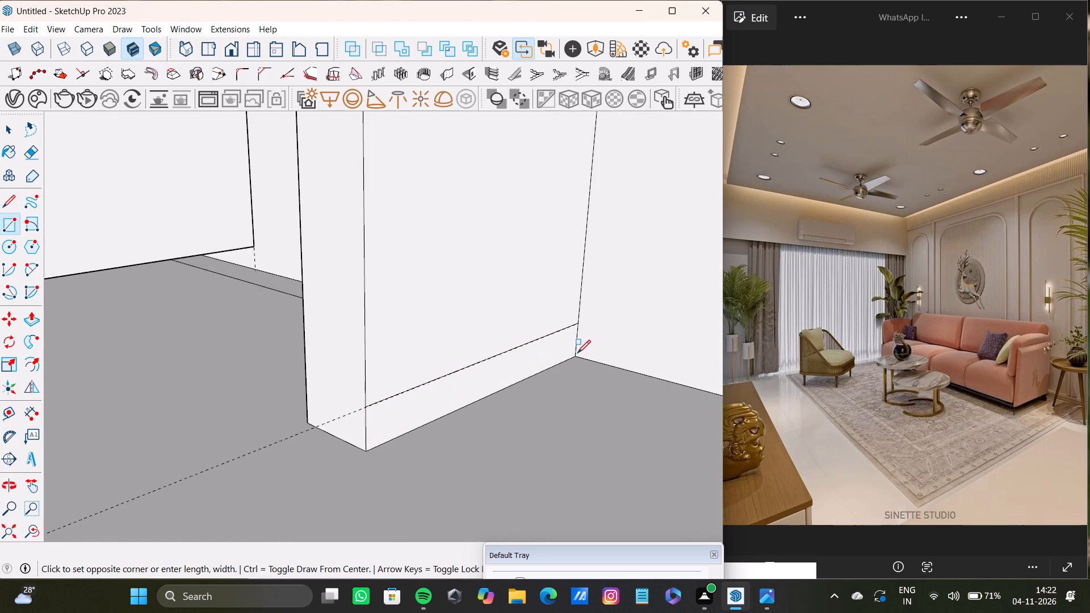
Push/Pull the small rectangle across to the opposite upright, forming the bottom rail of the narrow frame beyond the long box.
key("space")
left_click(500, 378)
key("p")
left_click_drag(500, 378, 557, 385)
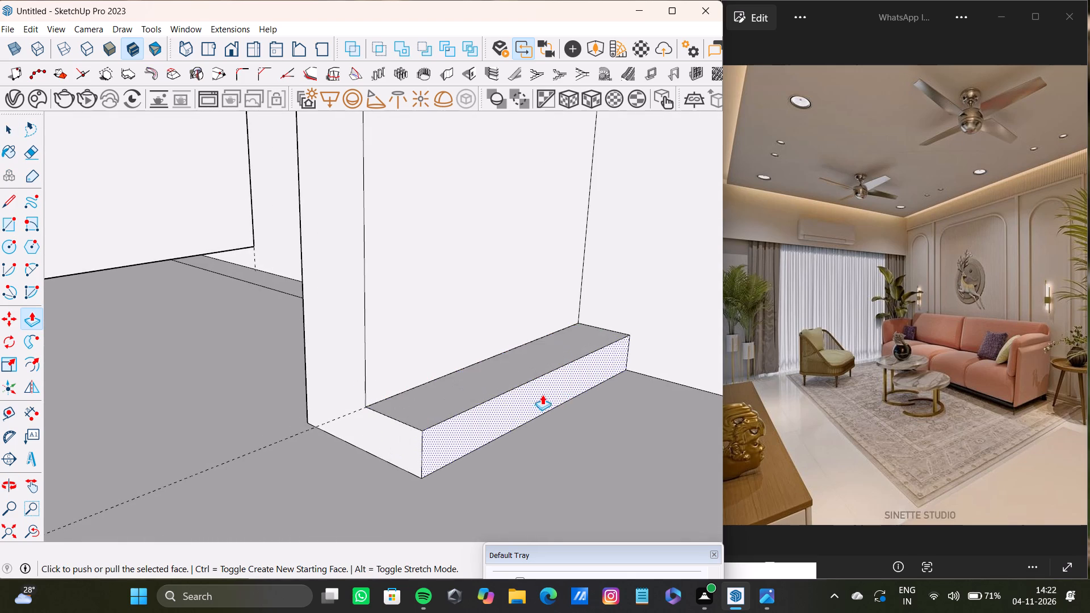
scroll(519, 404, "down", 3)
middle_click_drag(404, 413, 326, 419, "shift")
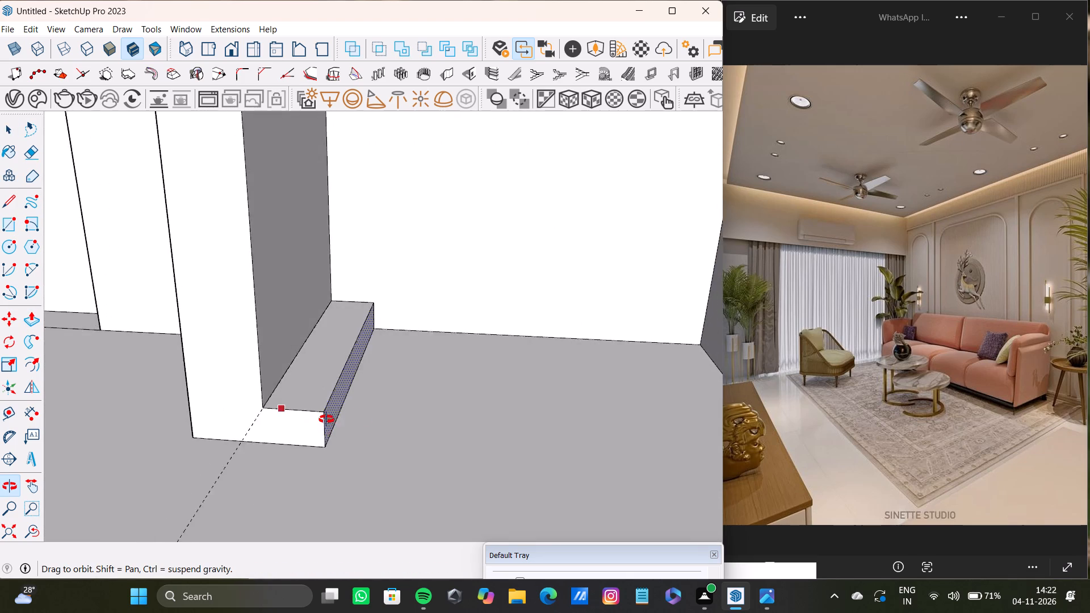
middle_click_drag(326, 419, 204, 403, "shift")
left_click_drag(229, 404, 620, 439)
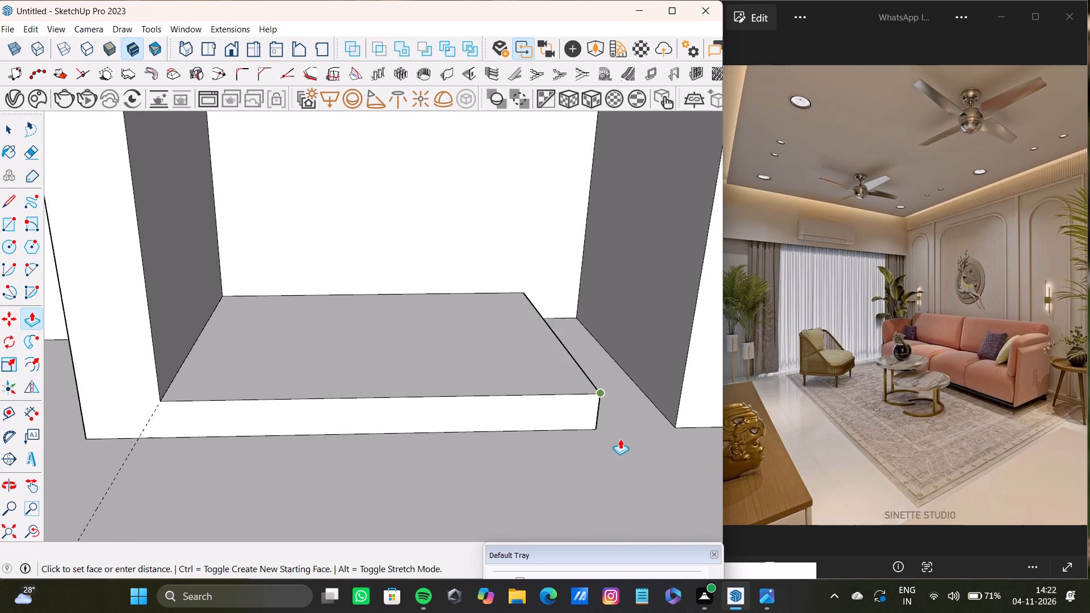
left_click_drag(620, 439, 702, 427)
Push/Pull the top face of that bottom rail slightly upward.
key("space")
left_click(601, 389)
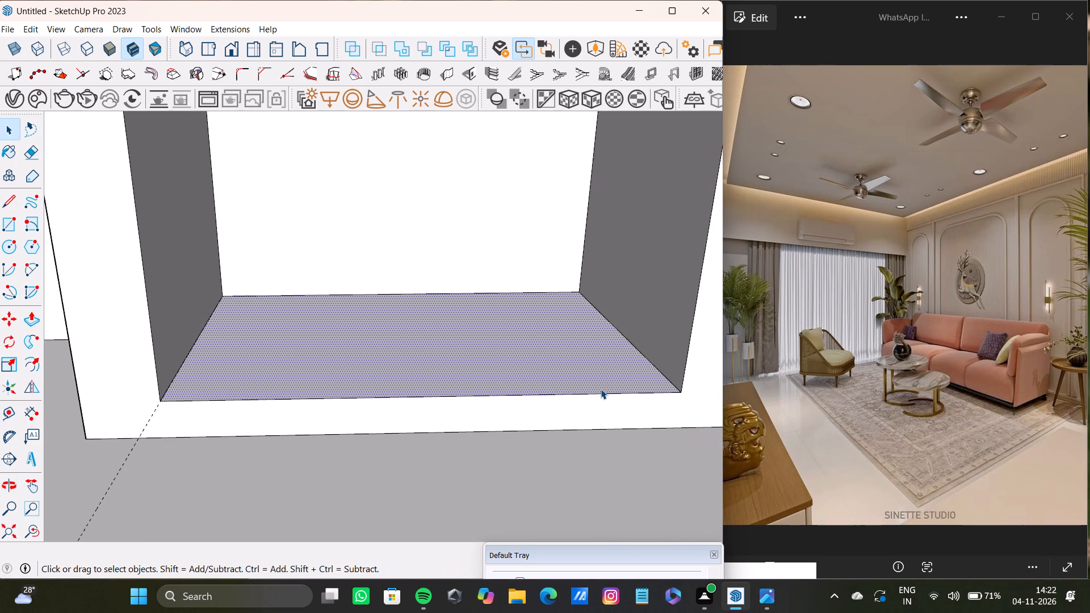
key("p")
left_click_drag(599, 382, 585, 355)
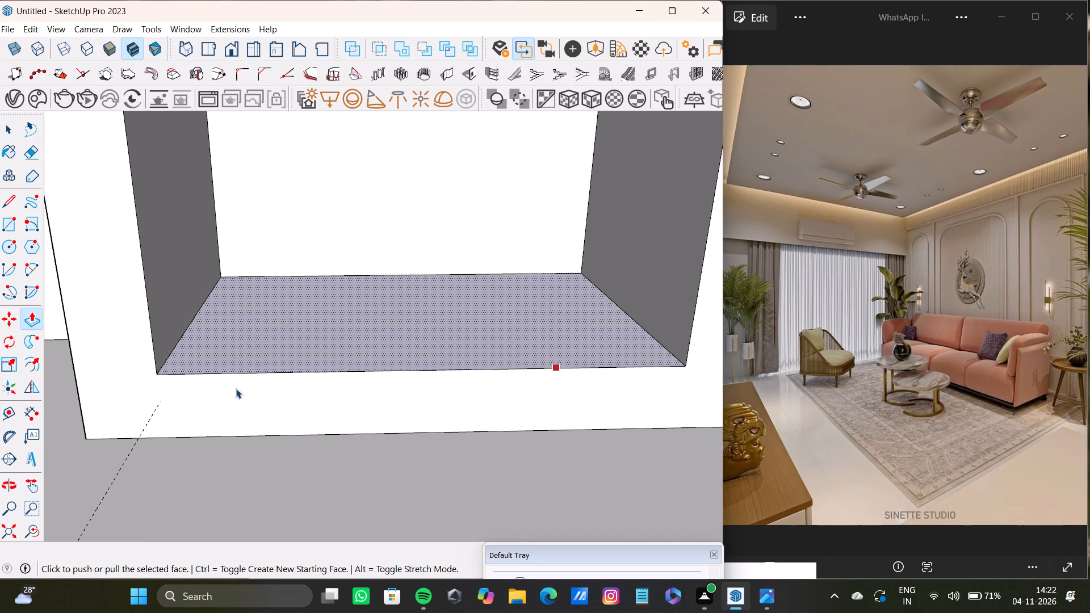
key("space")
Examine the whole room model from several angles, checking both panelled side walls, the window wall and the recessed ceiling.
left_click(12, 531)
middle_click_drag(275, 459, 503, 422)
scroll(241, 483, "down", 8)
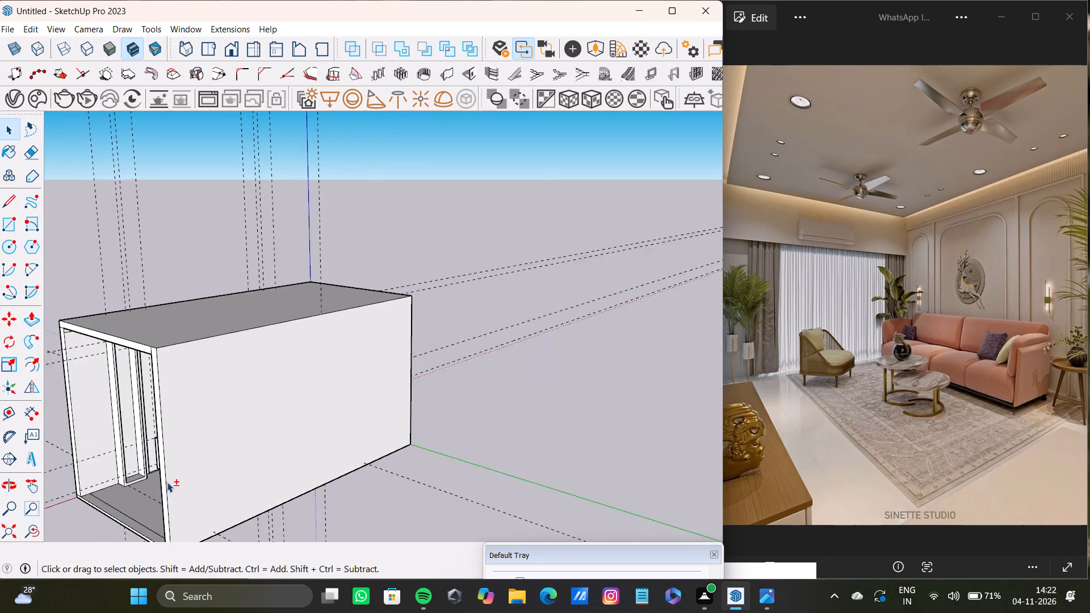
middle_click_drag(167, 482, 573, 414, "shift")
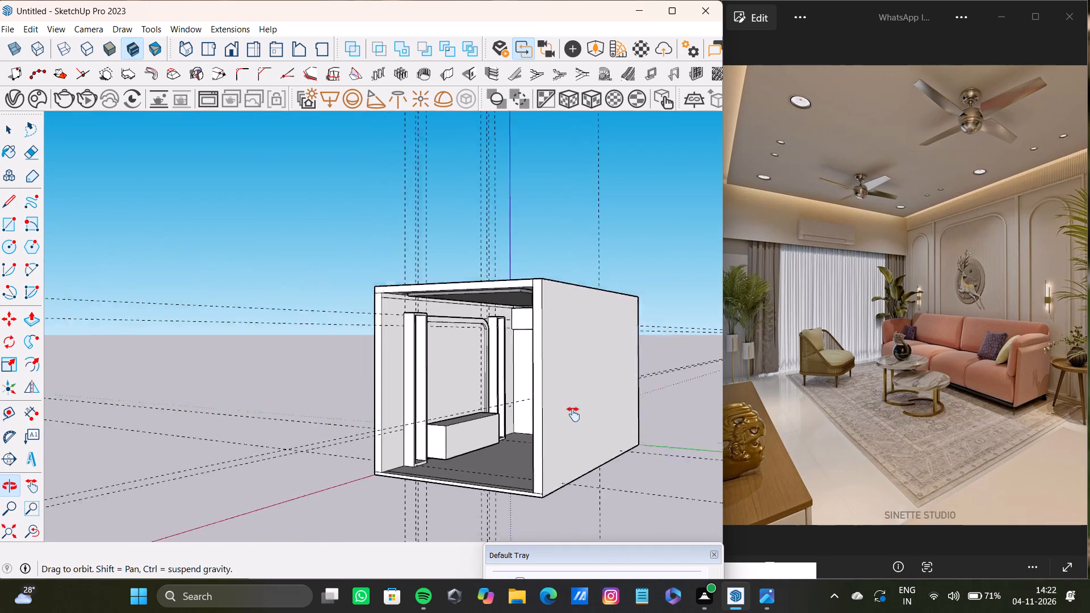
middle_click_drag(573, 414, 548, 390, "shift")
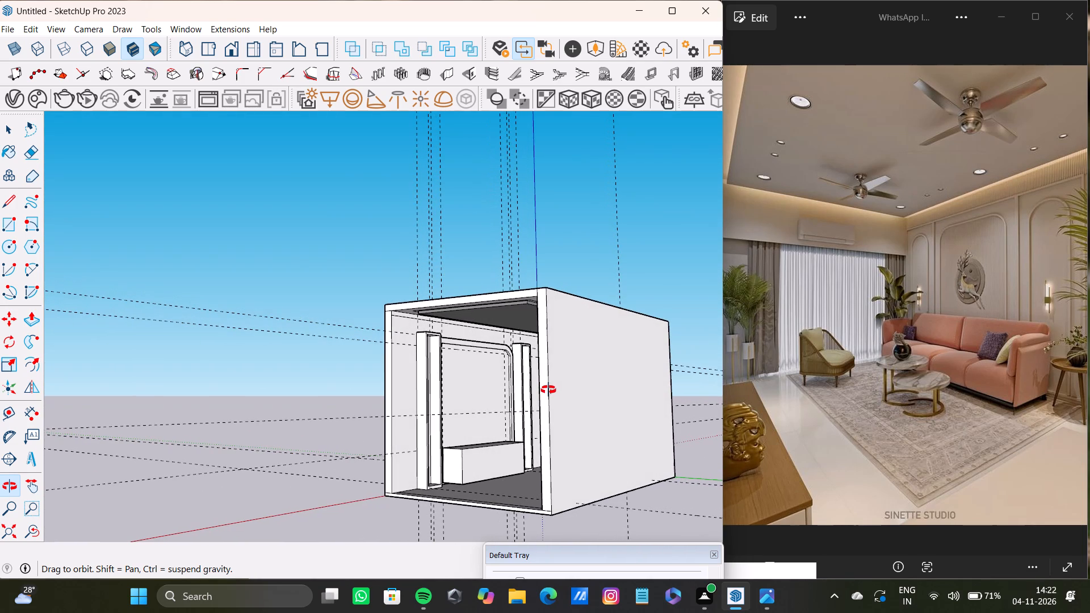
middle_click_drag(548, 390, 549, 390, "shift")
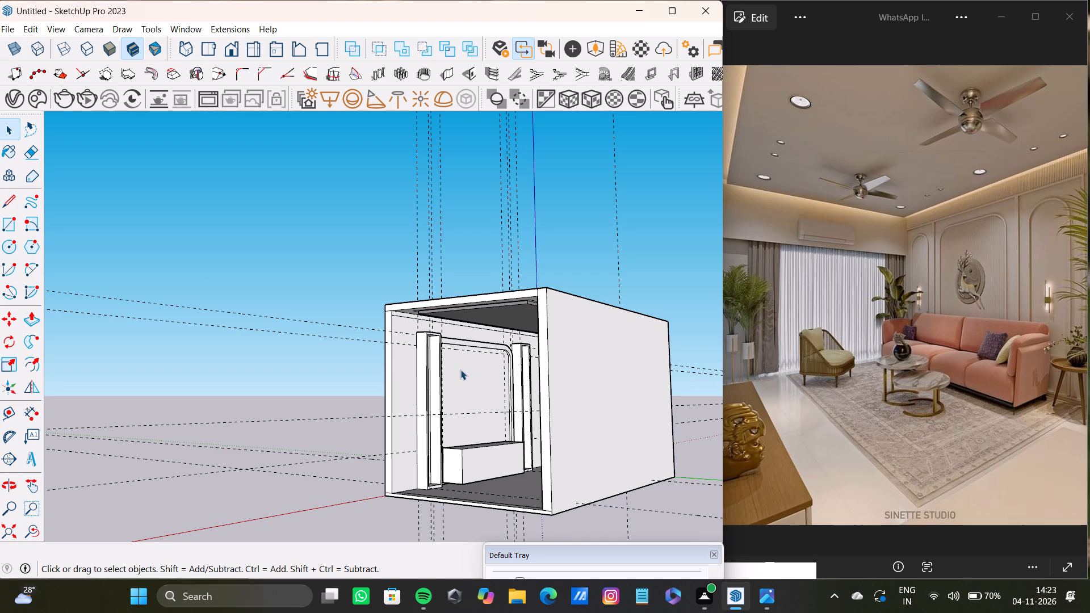
scroll(472, 402, "down", 19)
scroll(464, 389, "down", 8)
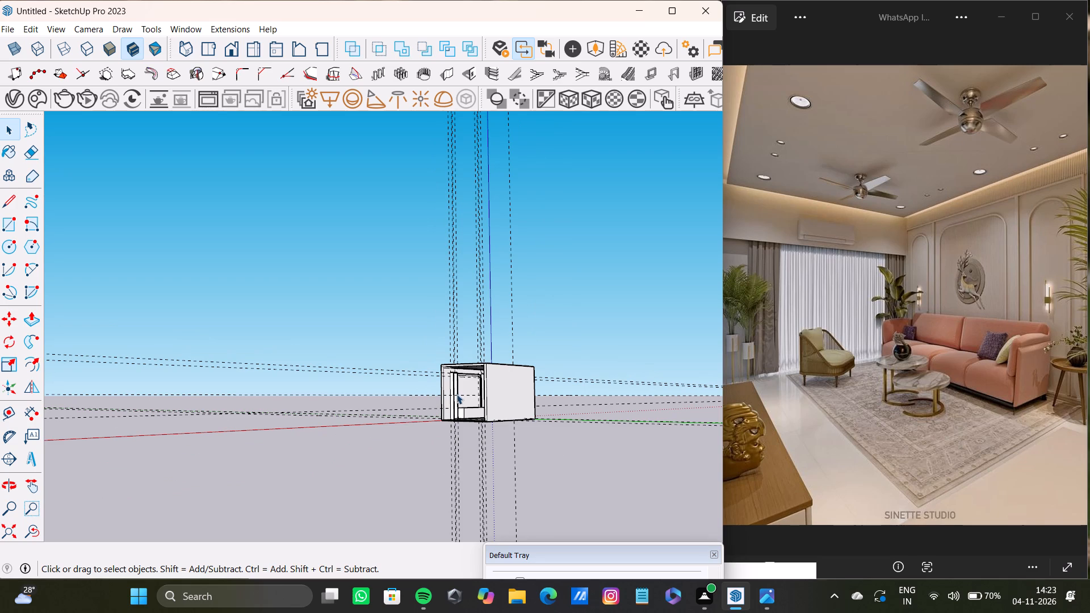
scroll(469, 380, "up", 18)
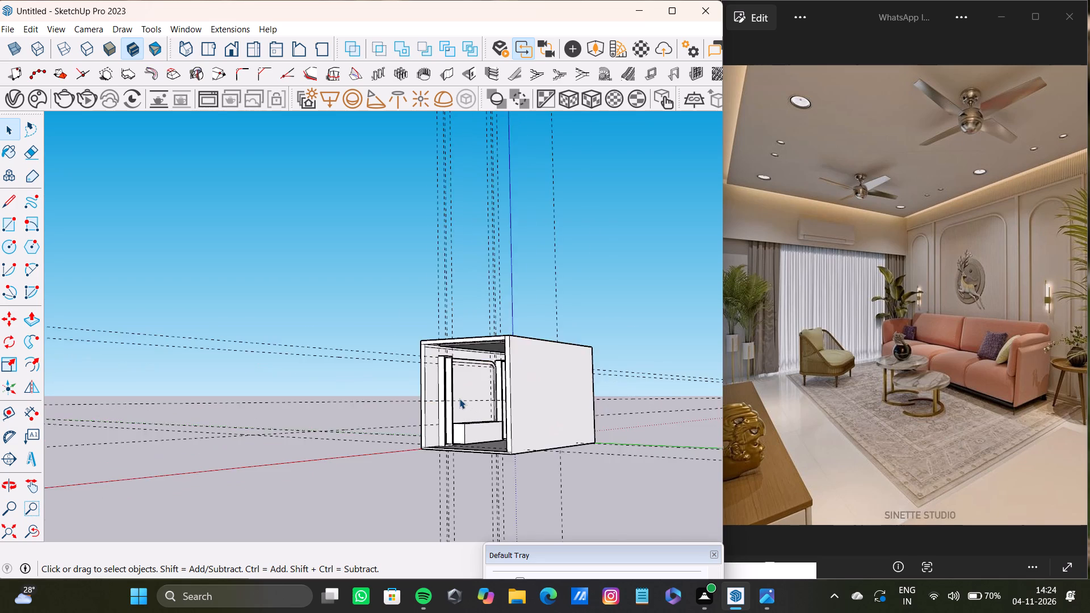
scroll(459, 398, "up", 12)
middle_click_drag(464, 398, 584, 433)
scroll(572, 429, "down", 8)
middle_click_drag(565, 418, 534, 383)
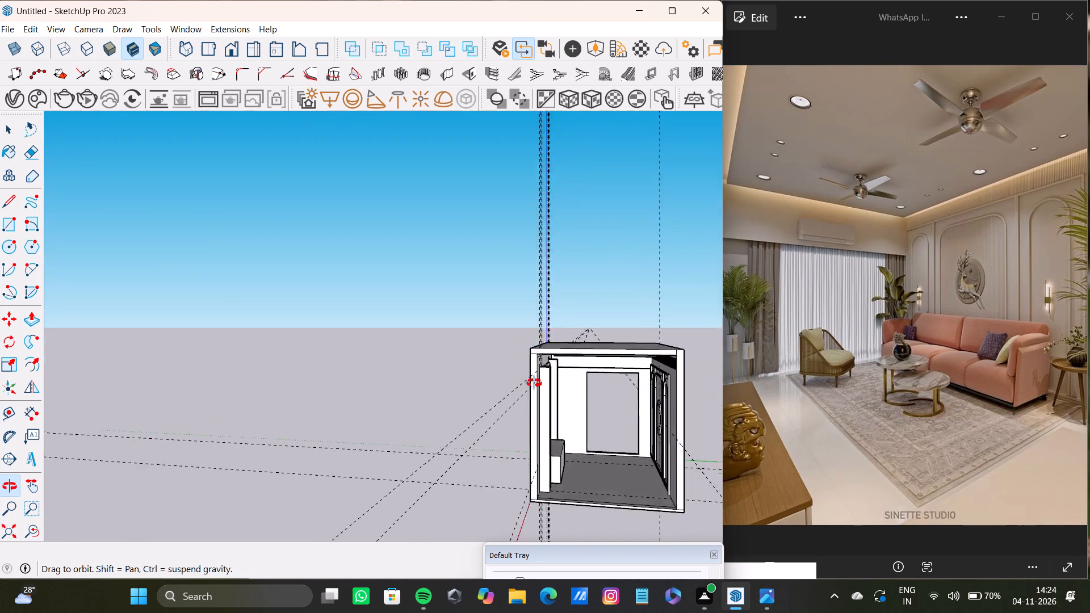
middle_click_drag(534, 383, 649, 377)
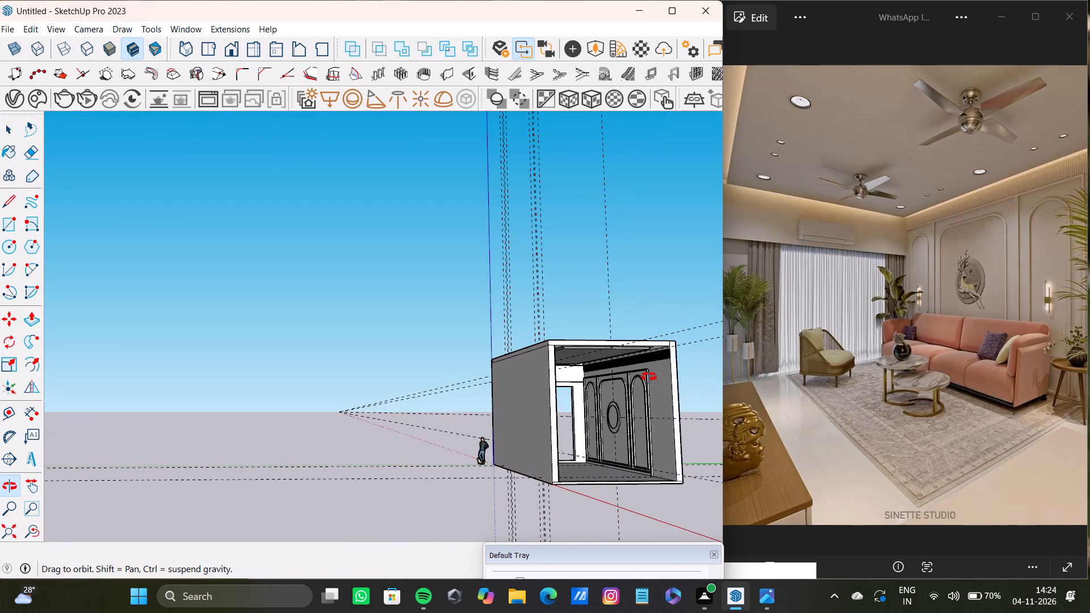
middle_click_drag(649, 377, 649, 376)
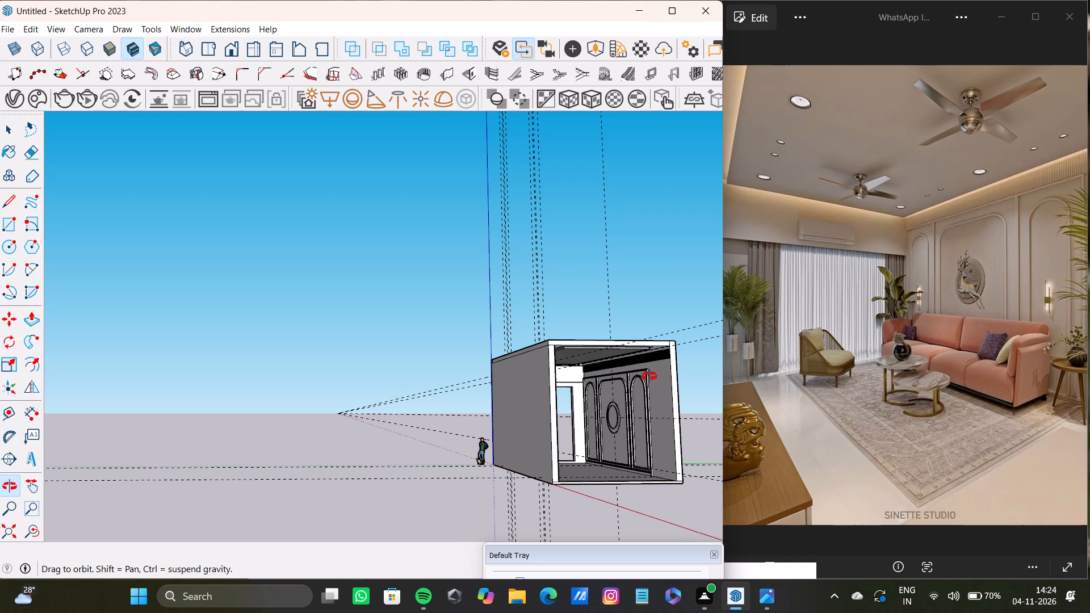
middle_click_drag(649, 376, 649, 377)
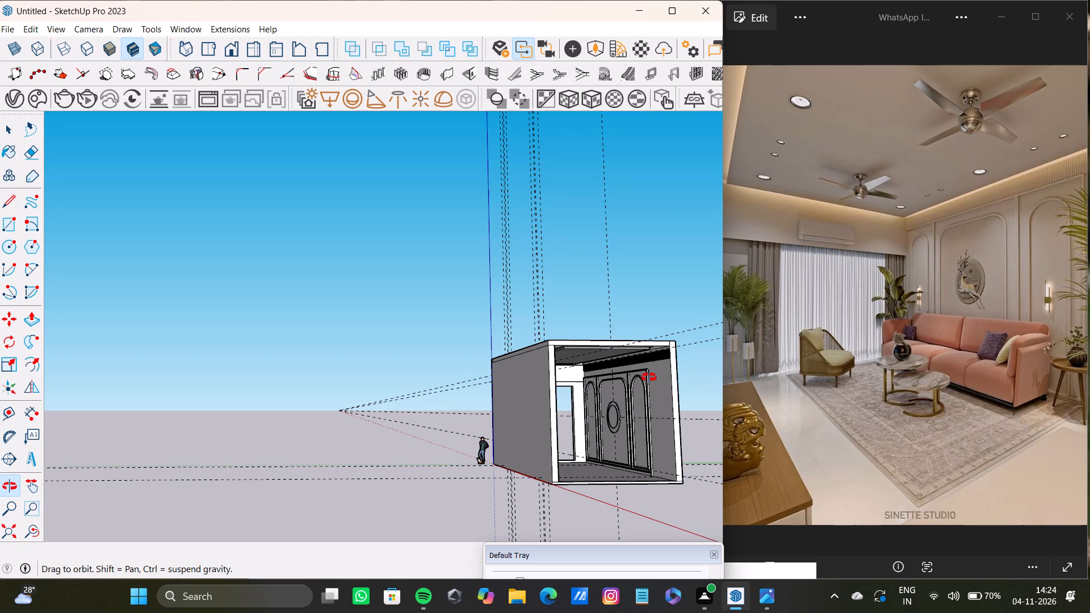
middle_click_drag(649, 377, 530, 353)
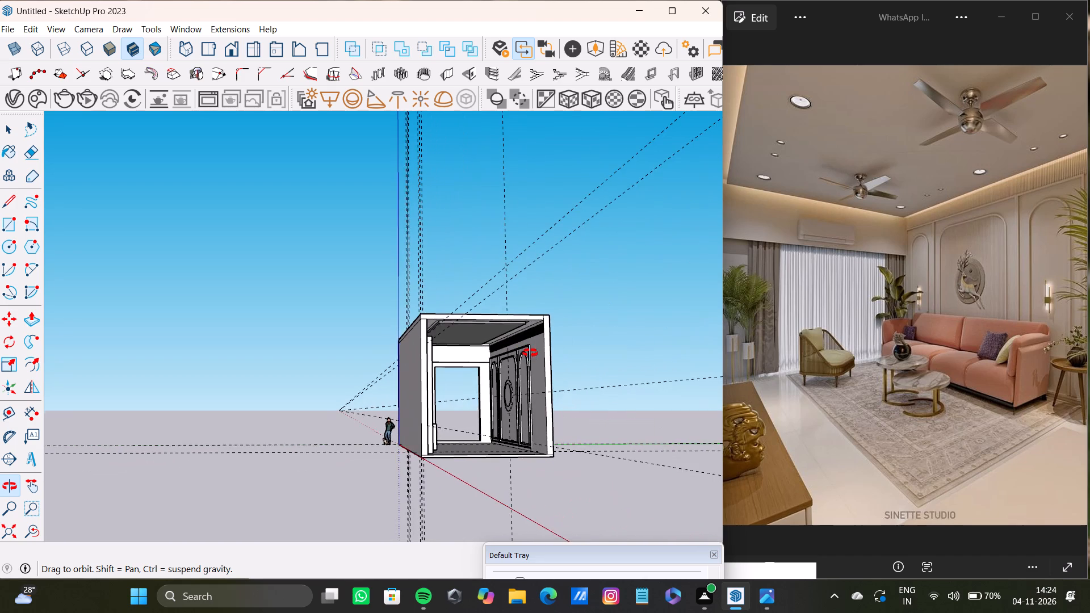
middle_click_drag(530, 353, 556, 354)
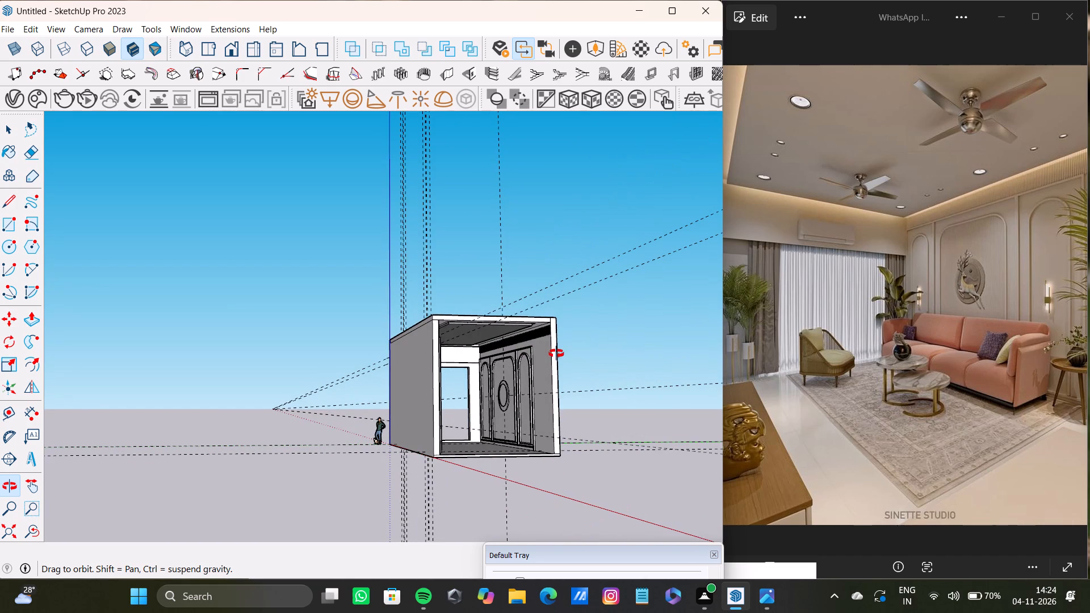
middle_click_drag(556, 354, 505, 360)
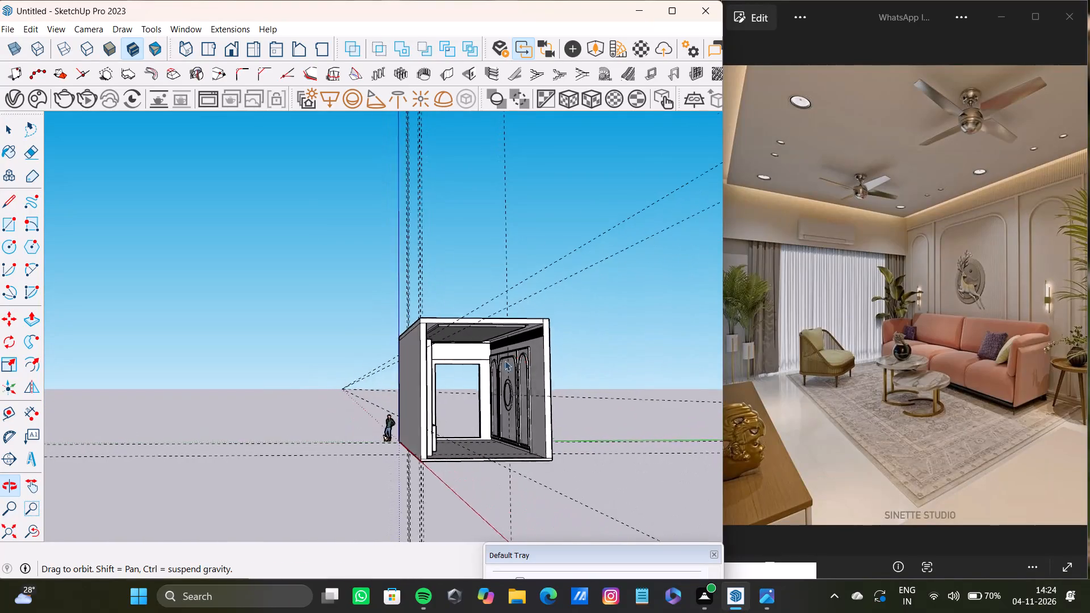
middle_click_drag(505, 360, 515, 362)
scroll(480, 360, "up", 6)
scroll(504, 398, "down", 4)
middle_click_drag(505, 398, 555, 347)
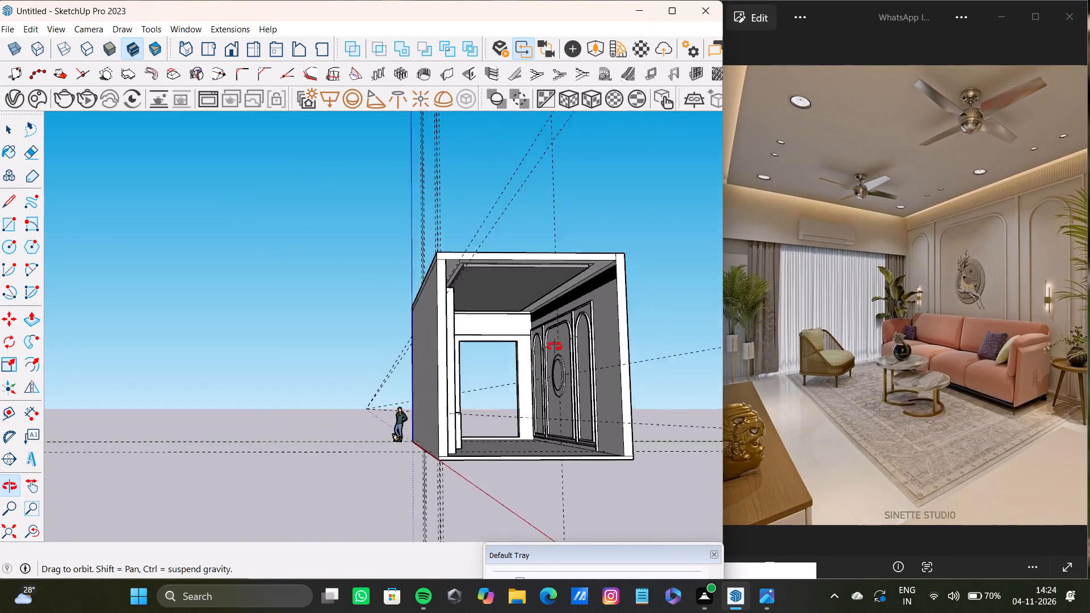
middle_click_drag(555, 347, 607, 364)
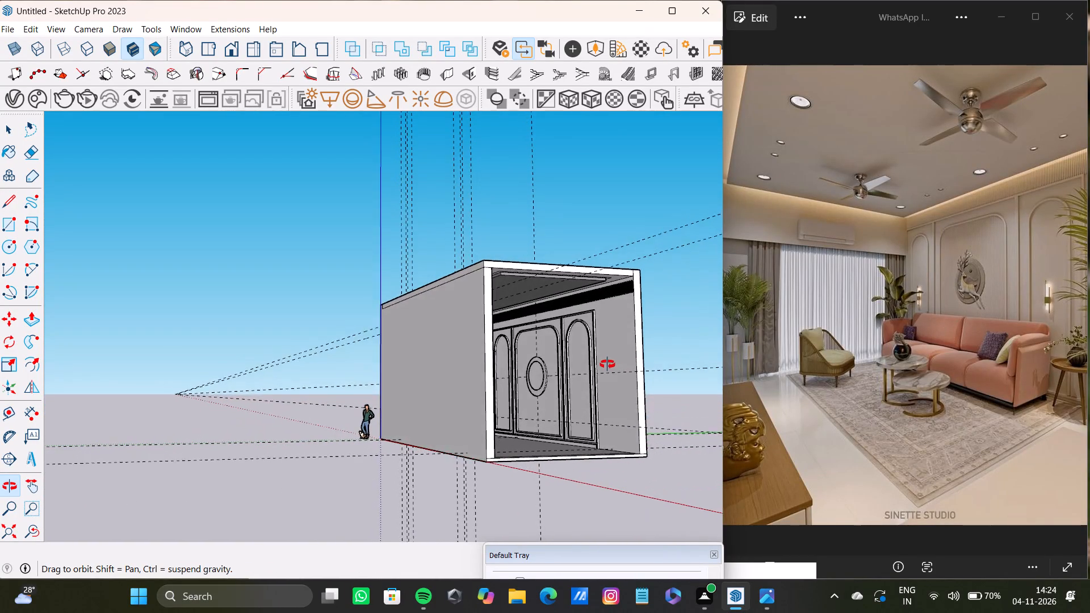
middle_click_drag(607, 364, 343, 384)
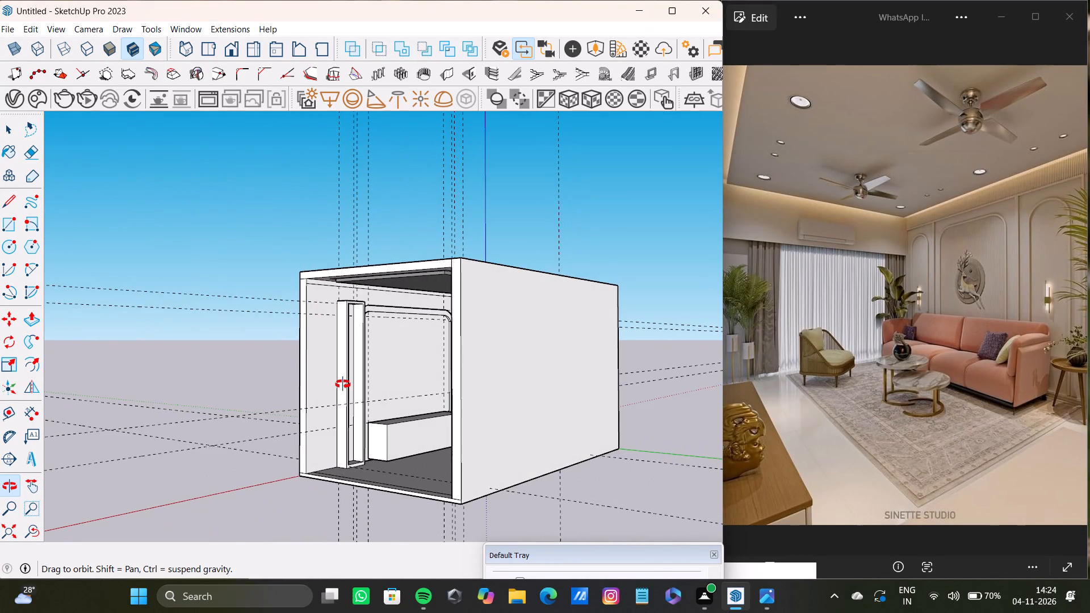
middle_click_drag(343, 384, 388, 366)
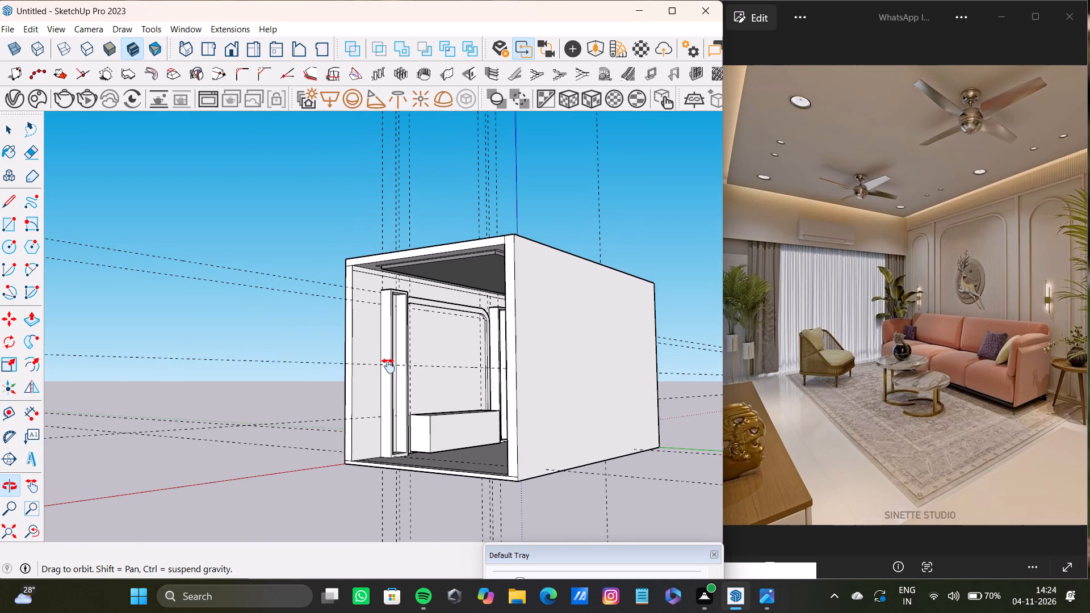
middle_click_drag(388, 366, 390, 306)
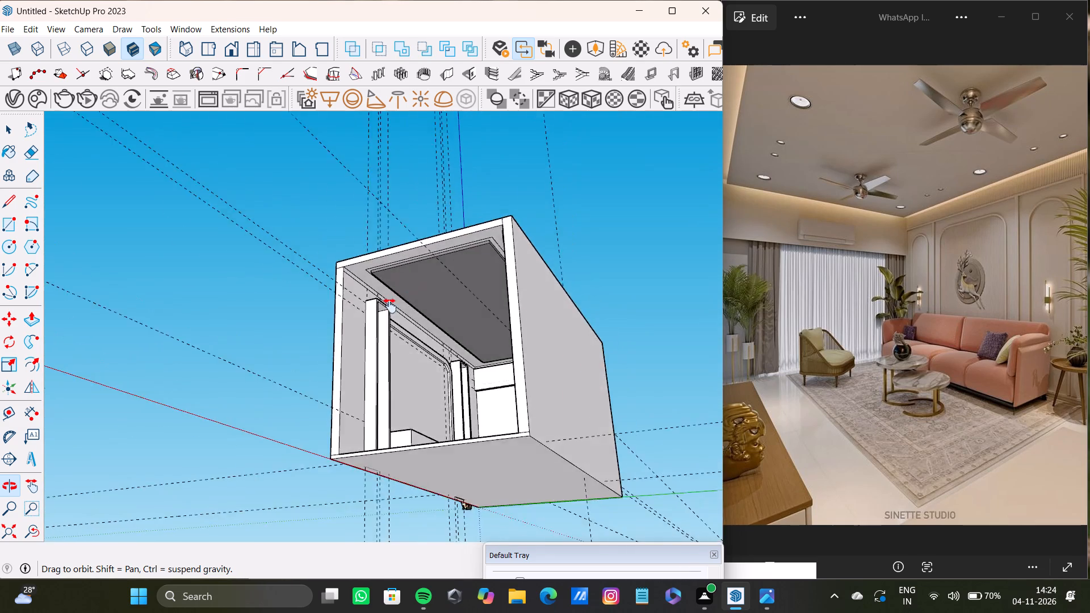
middle_click_drag(390, 306, 463, 312)
scroll(348, 300, "up", 8)
scroll(360, 292, "down", 4)
scroll(363, 306, "up", 1, "shift")
middle_click_drag(363, 306, 332, 215, "shift")
middle_click_drag(364, 287, 359, 296)
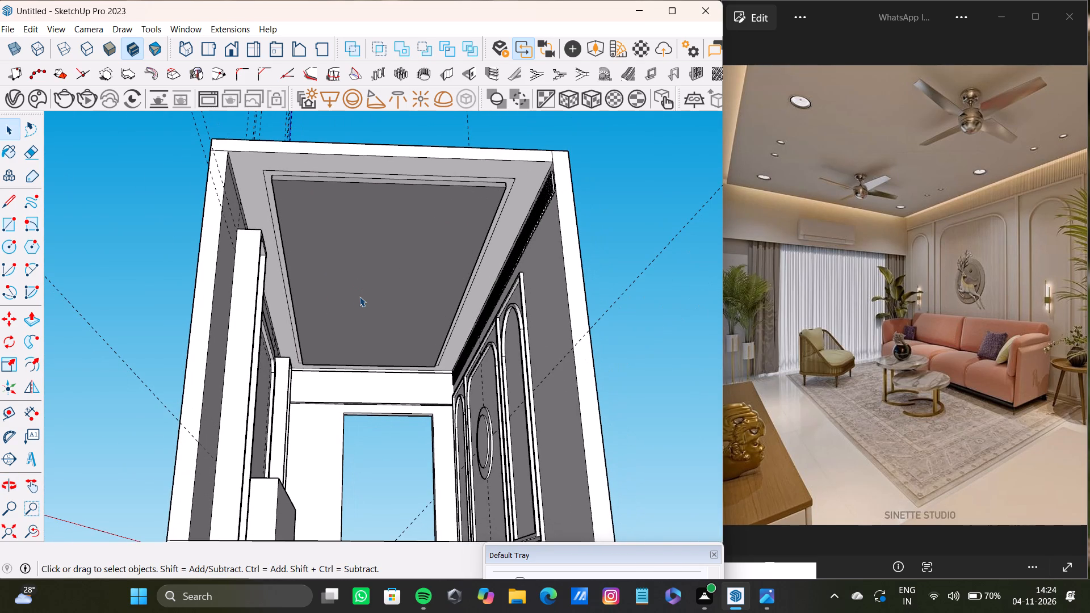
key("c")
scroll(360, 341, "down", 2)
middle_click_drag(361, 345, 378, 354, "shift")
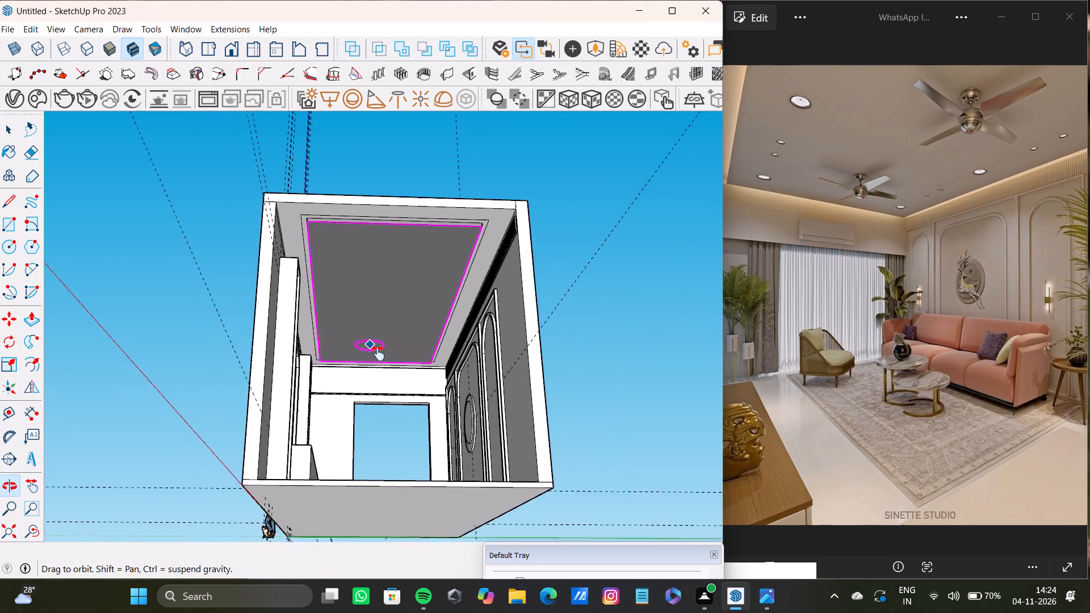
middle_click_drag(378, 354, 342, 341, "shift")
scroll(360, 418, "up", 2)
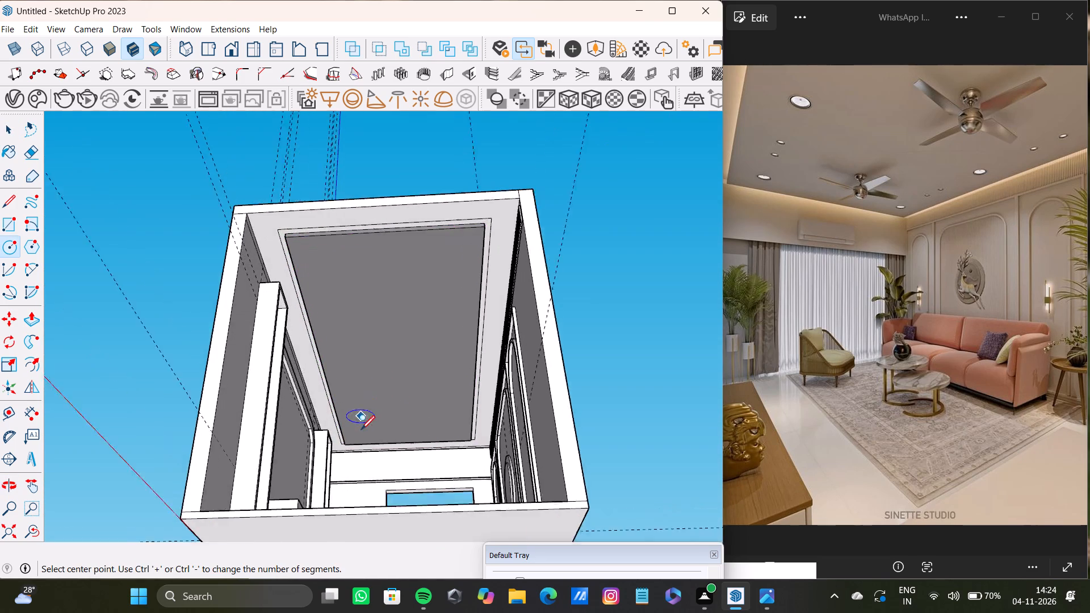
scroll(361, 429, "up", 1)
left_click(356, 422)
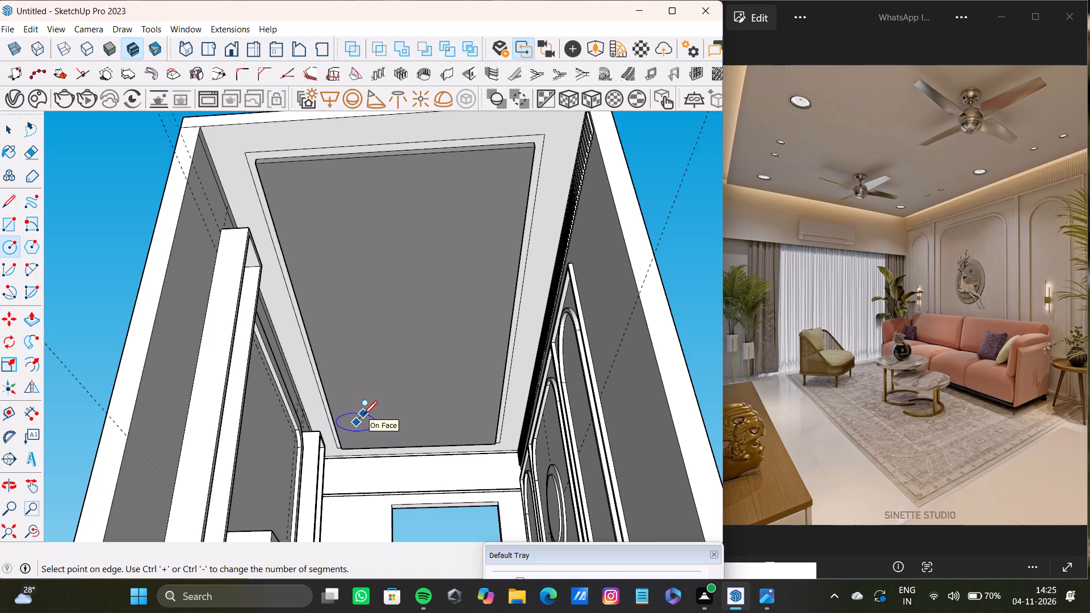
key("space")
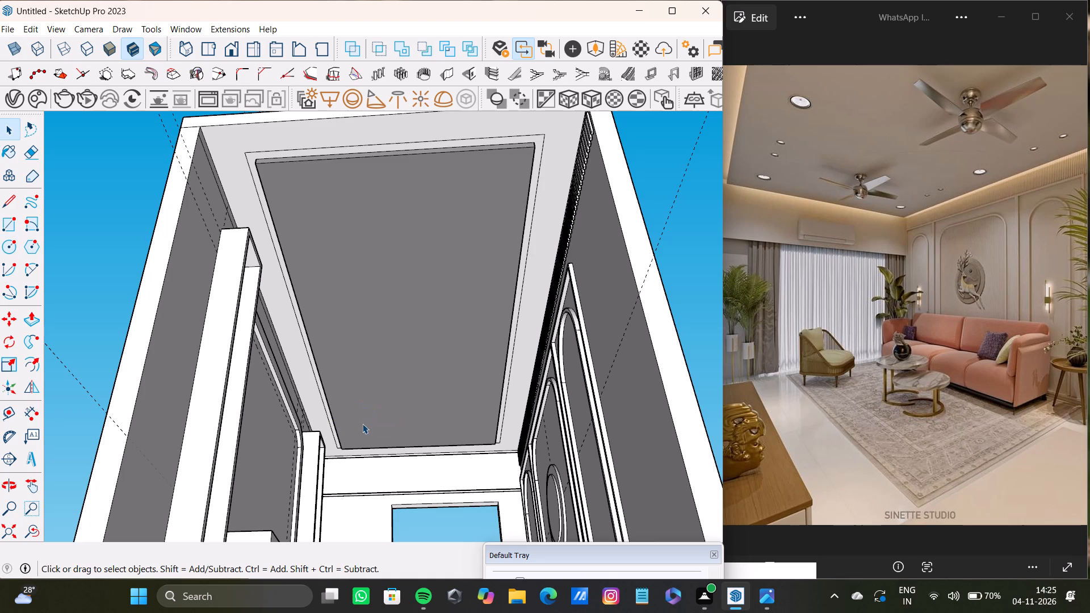
Place four guide lines across the recessed ceiling panel, parallel to its short edge at the window wall and spread along its length.
key("t")
scroll(391, 448, "up", 3)
left_click(392, 448)
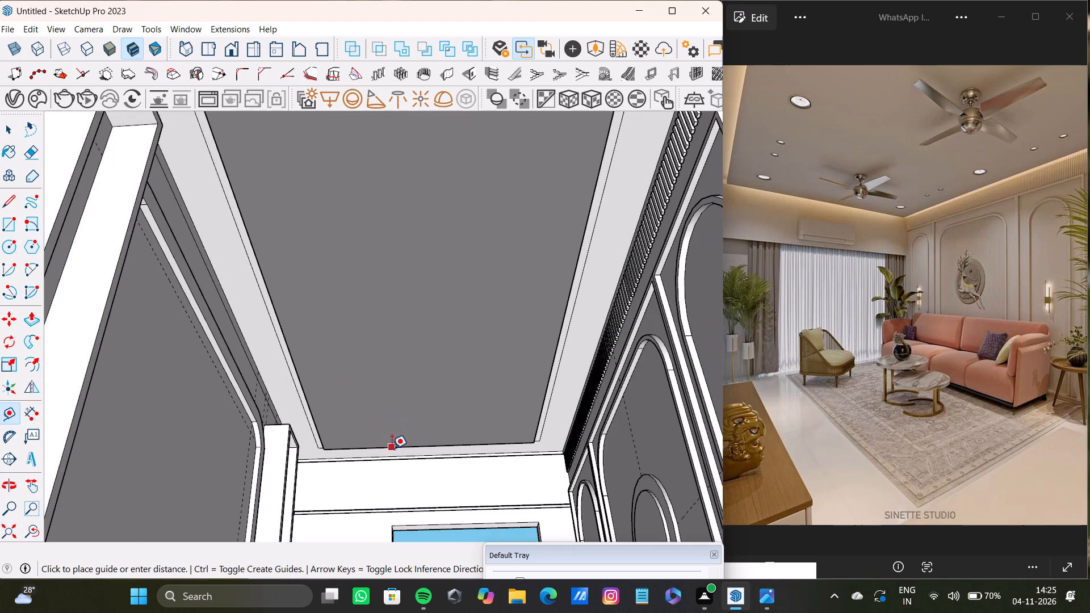
double_click(383, 396)
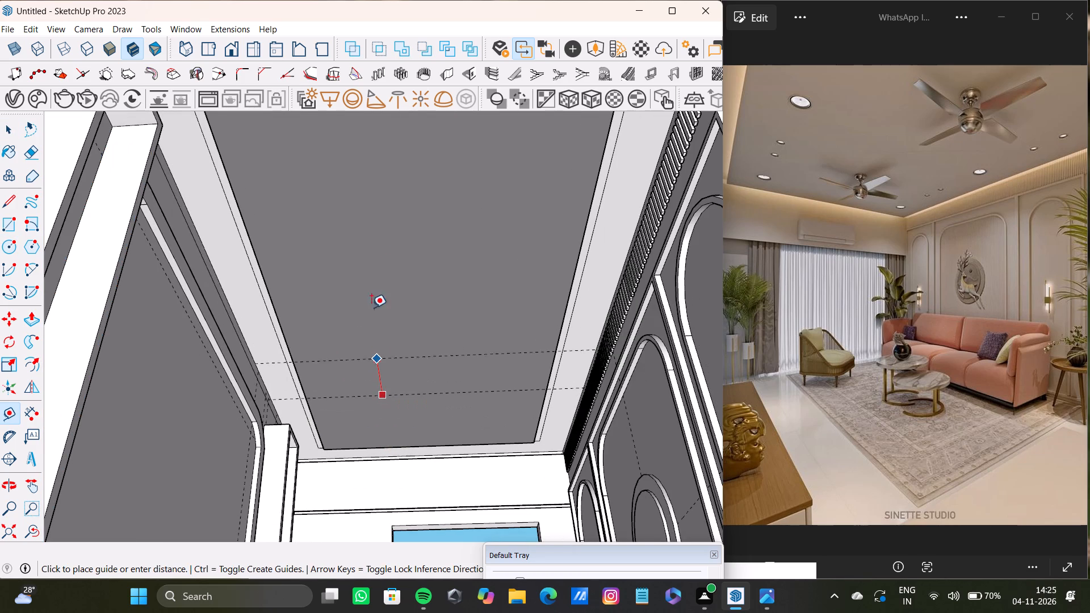
scroll(374, 249, "down", 3)
middle_click_drag(374, 249, 376, 326, "shift")
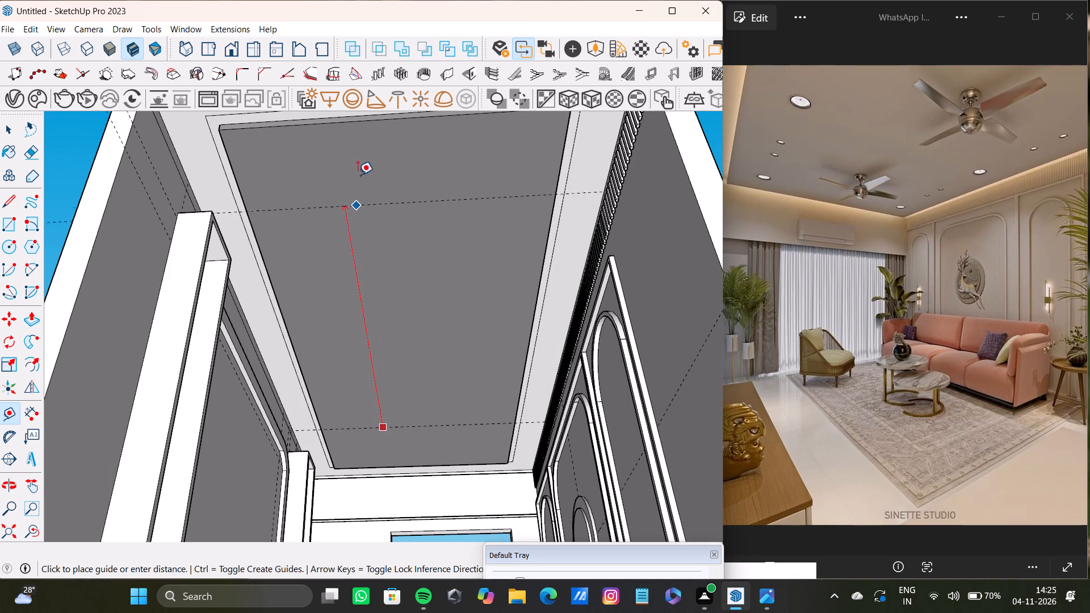
left_click(362, 203)
left_click(362, 200)
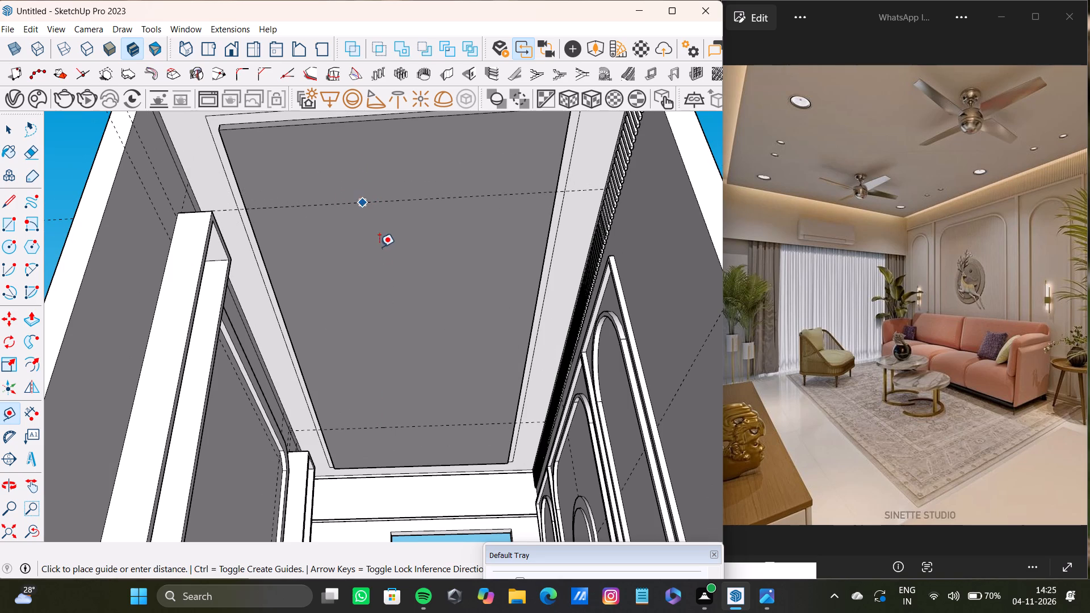
left_click(408, 308)
left_click(408, 308)
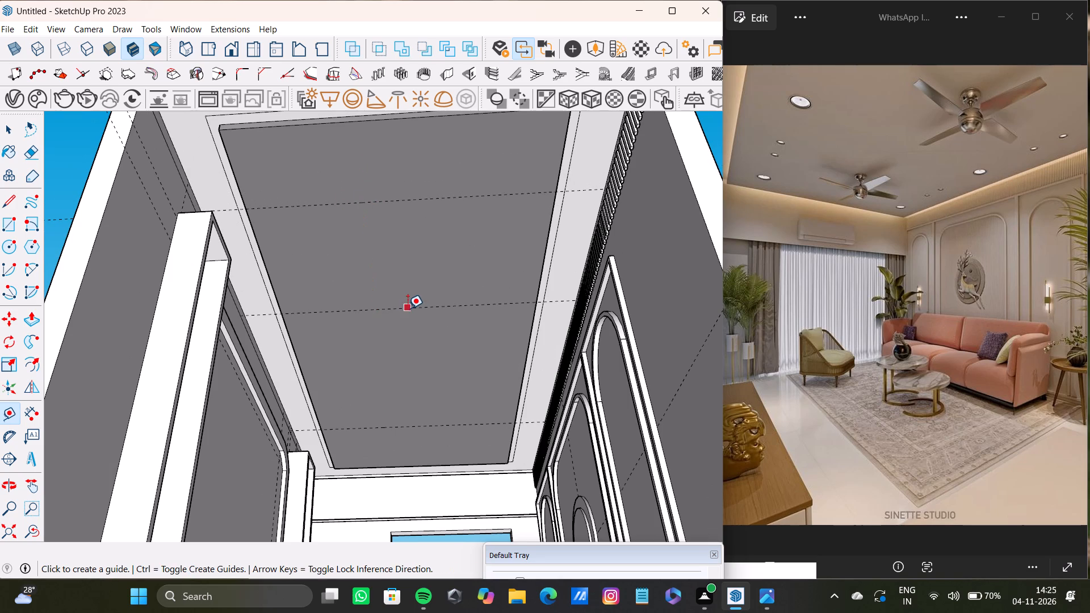
left_click(422, 376)
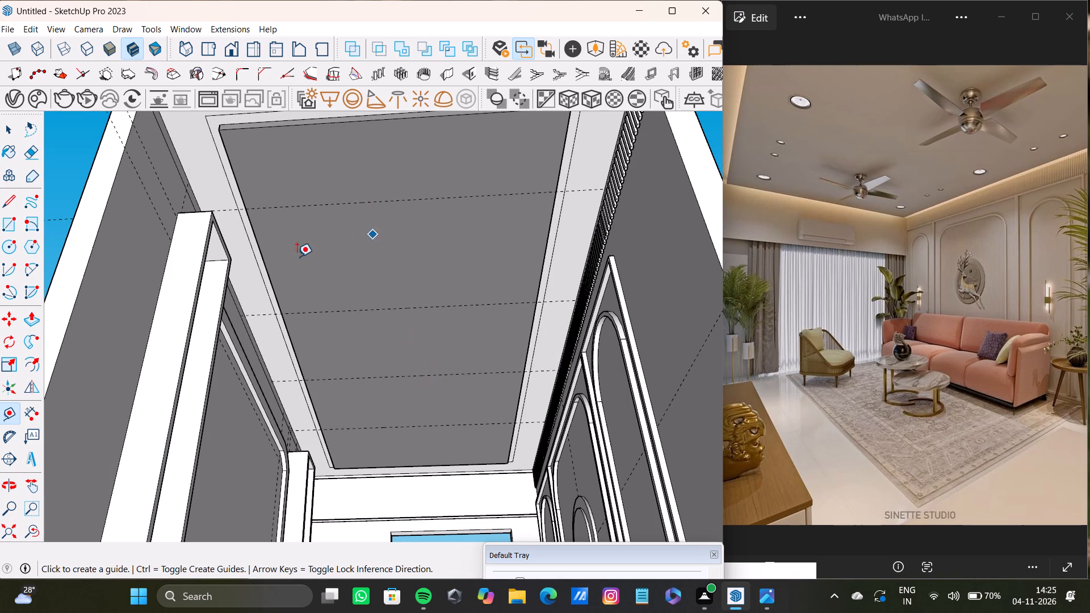
Place a lengthwise guide line down the middle of the recessed ceiling panel, parallel to its long edge.
left_click(271, 276)
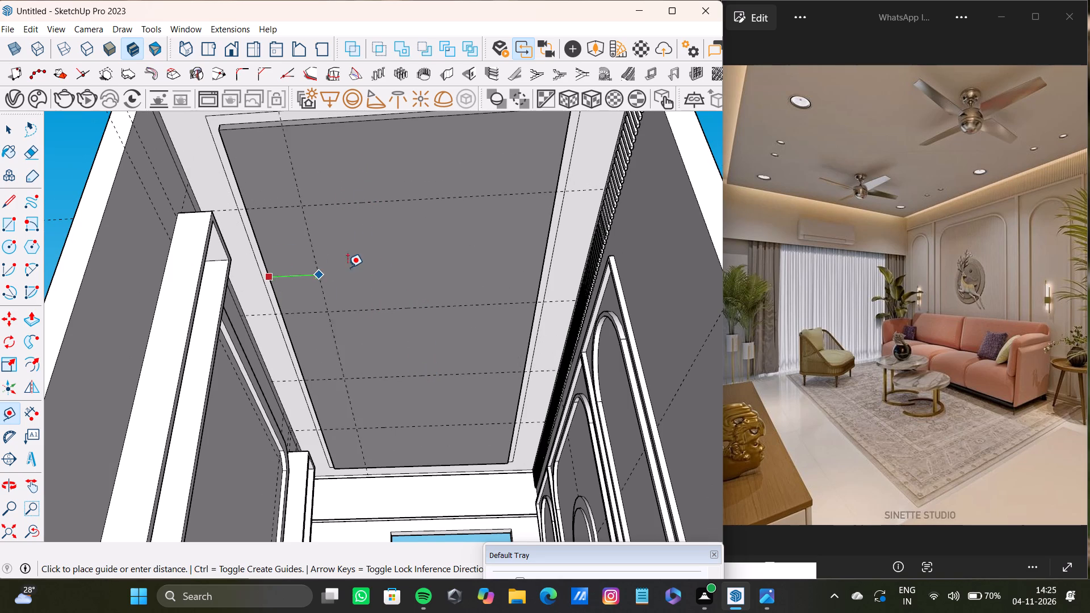
left_click(404, 262)
Draw a circle on the cross guide nearest the window wall, on the side away from the arched-moulding wall.
scroll(338, 233, "down", 4)
middle_click_drag(358, 259, 358, 258)
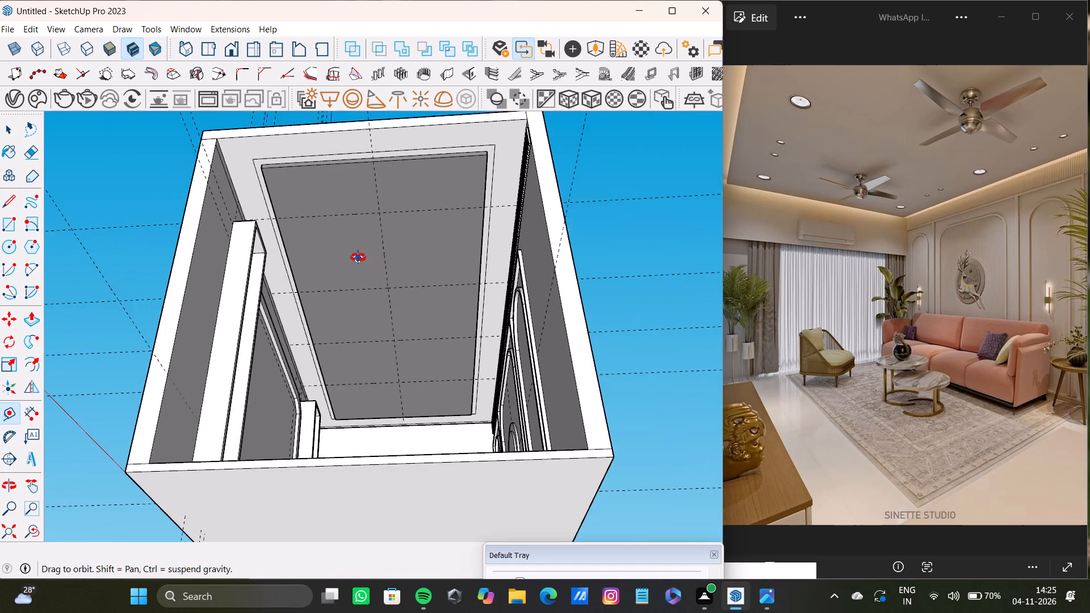
middle_click_drag(358, 258, 341, 265)
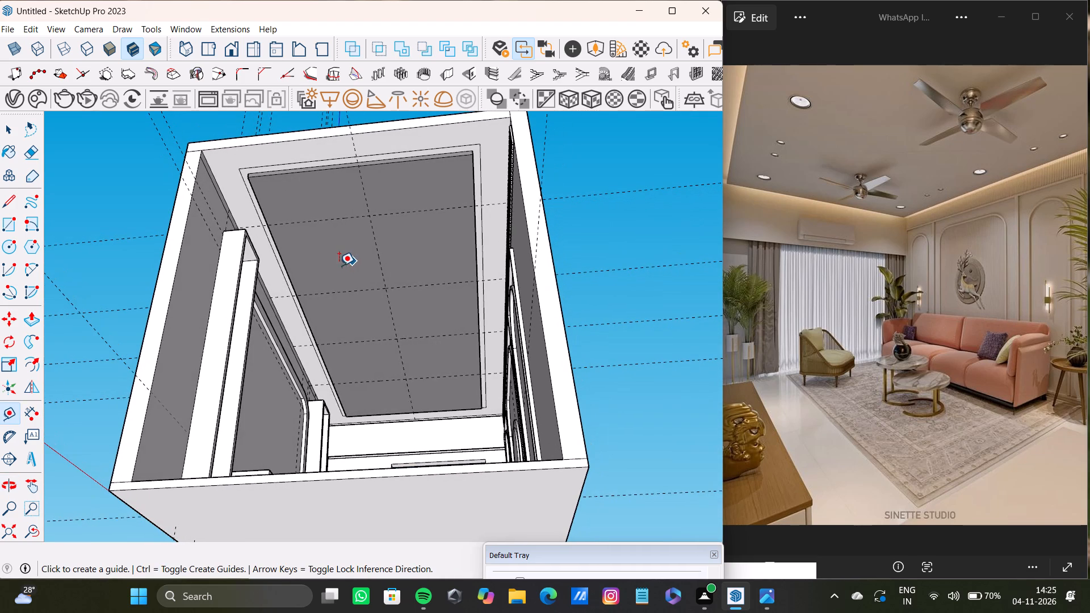
key("c")
scroll(374, 381, "up", 3)
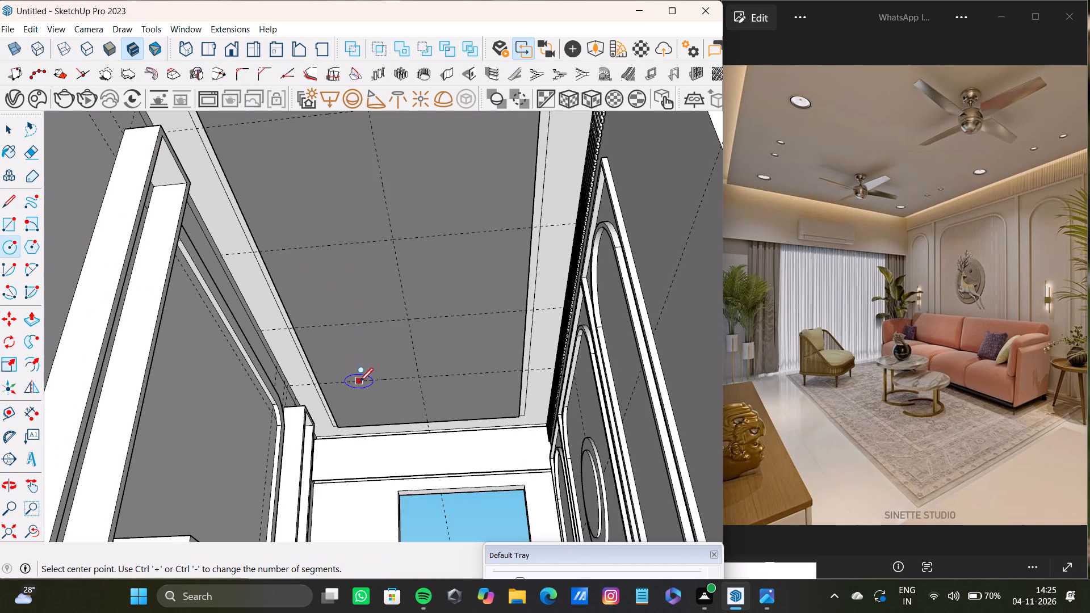
left_click(359, 381)
left_click(359, 371)
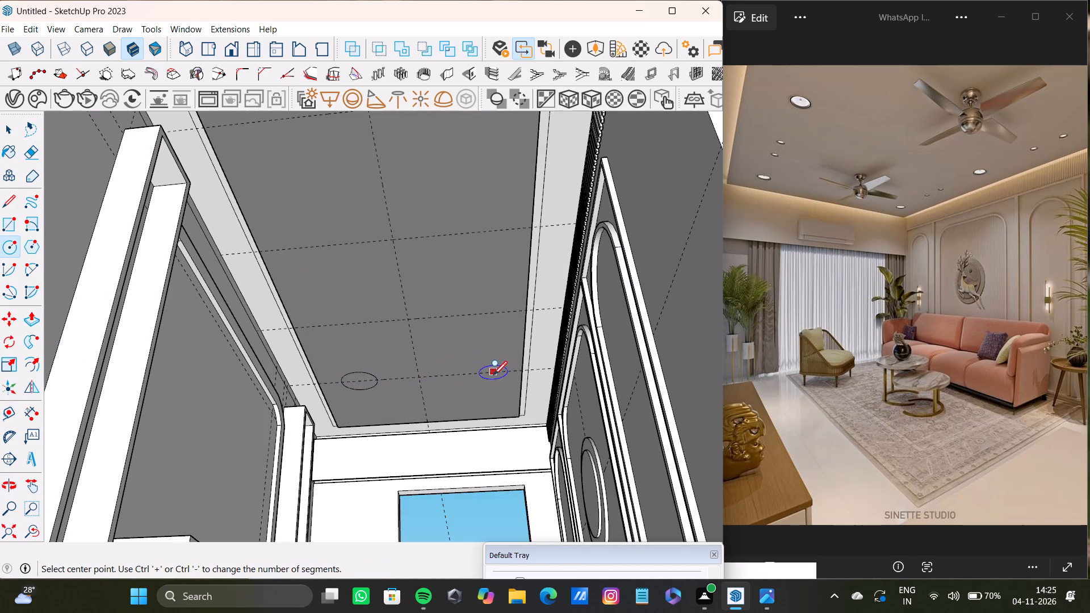
left_click(493, 374)
key("space")
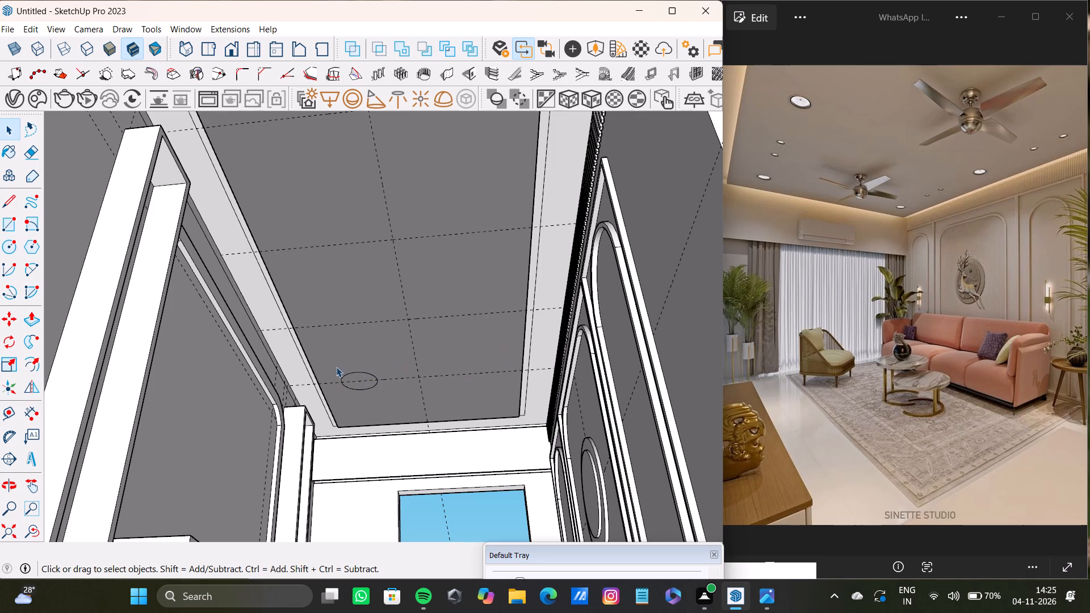
Copy the circle along its guide to the other side of the centre guide, toward the arched-moulding wall.
left_click_drag(338, 363, 396, 402)
key("m")
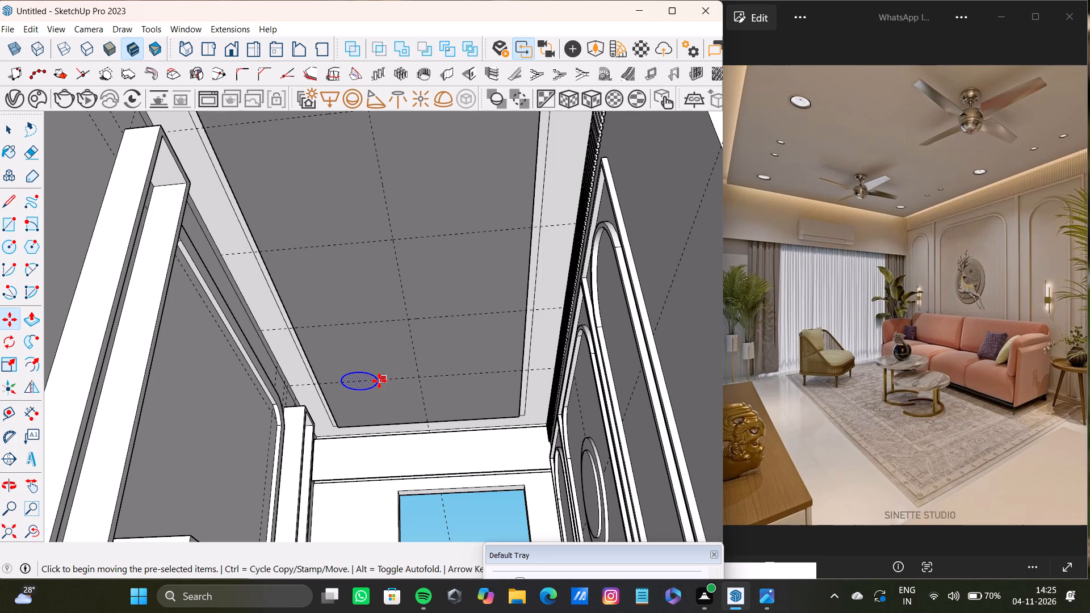
left_click(378, 381)
left_click(500, 372)
left_click(500, 372)
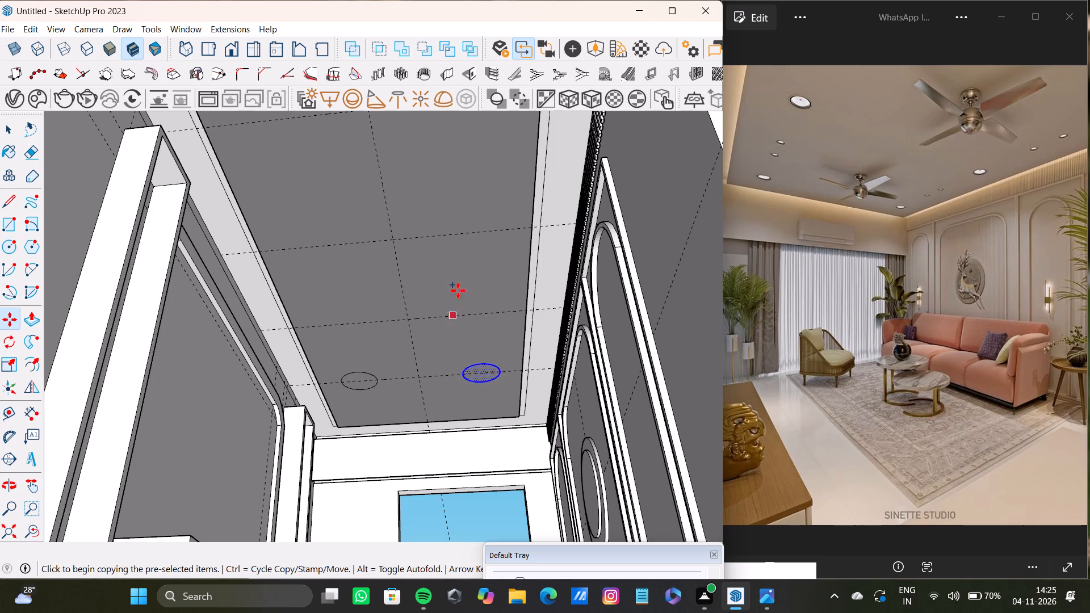
Copy the circle to the cross guide farthest from the window wall, and copy it again across the centre guide to form a pair.
scroll(460, 285, "down", 4)
left_click(492, 347)
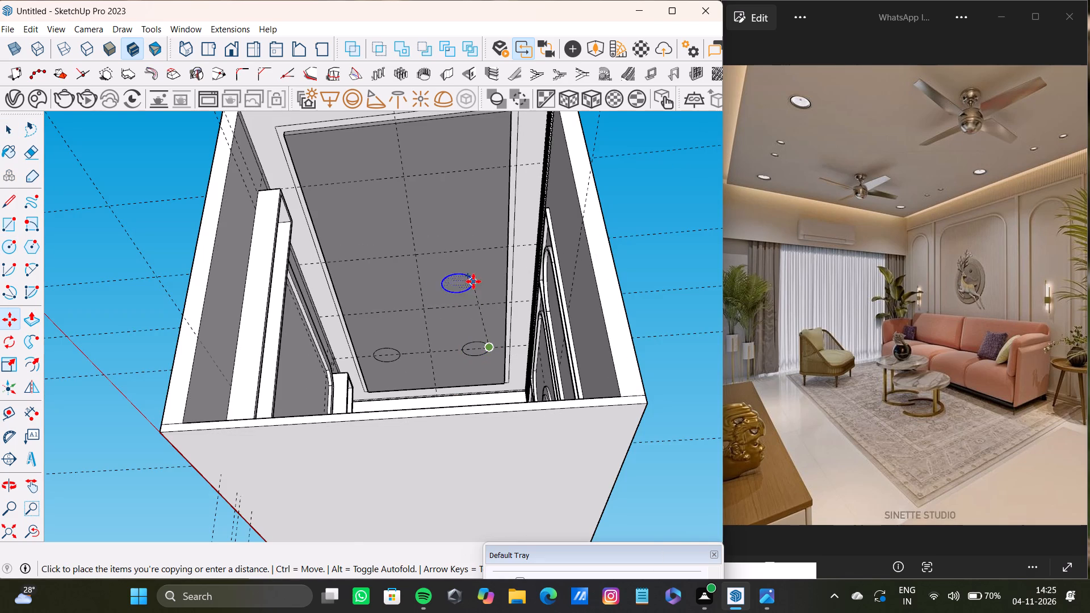
scroll(479, 261, "down", 2)
middle_click_drag(480, 256, 456, 324, "shift")
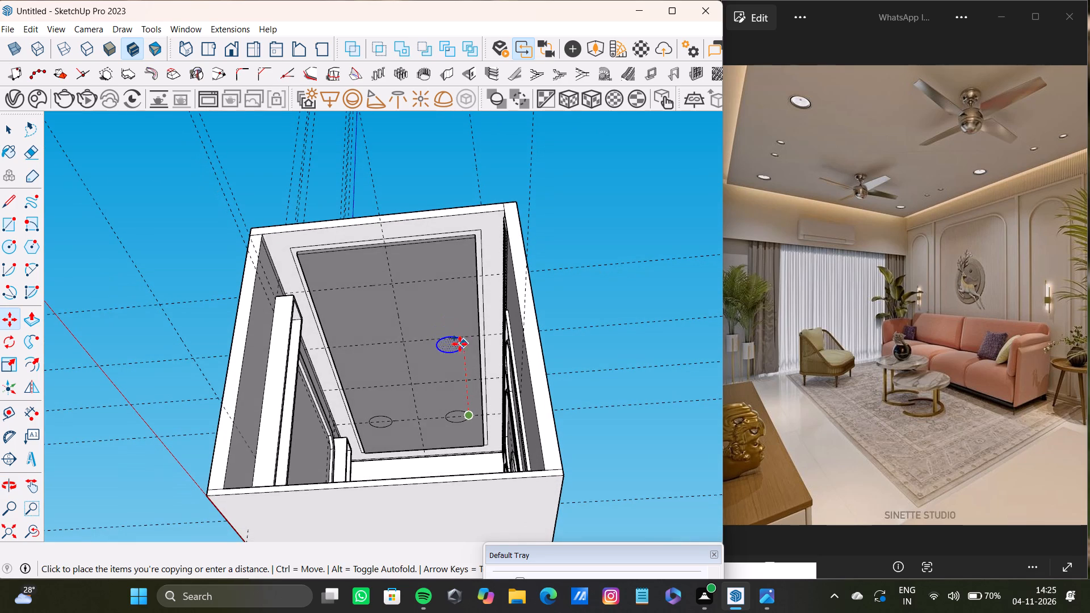
left_click(460, 280)
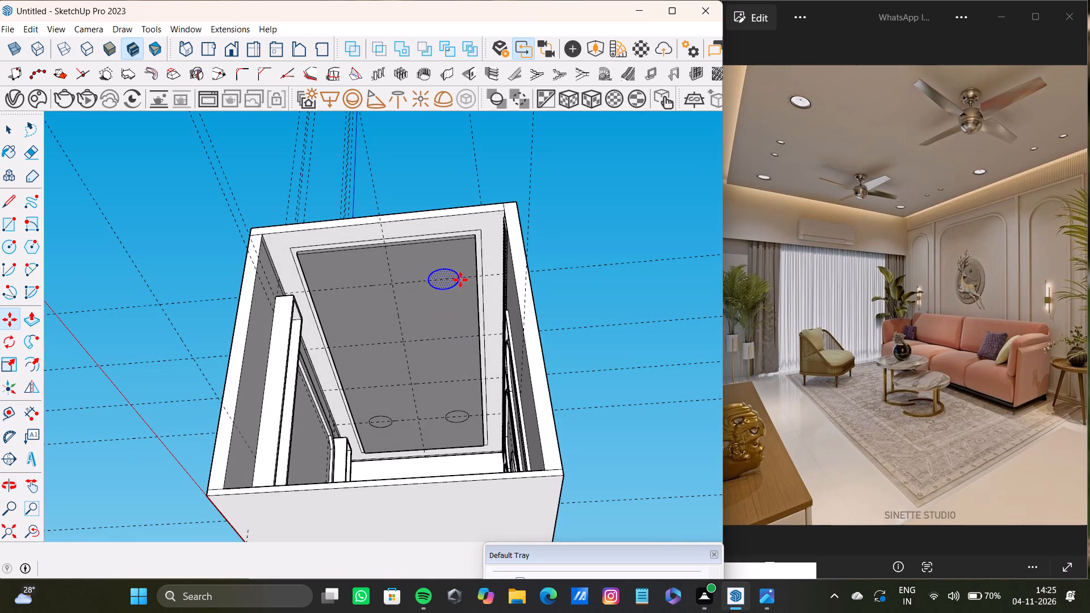
left_click(457, 277)
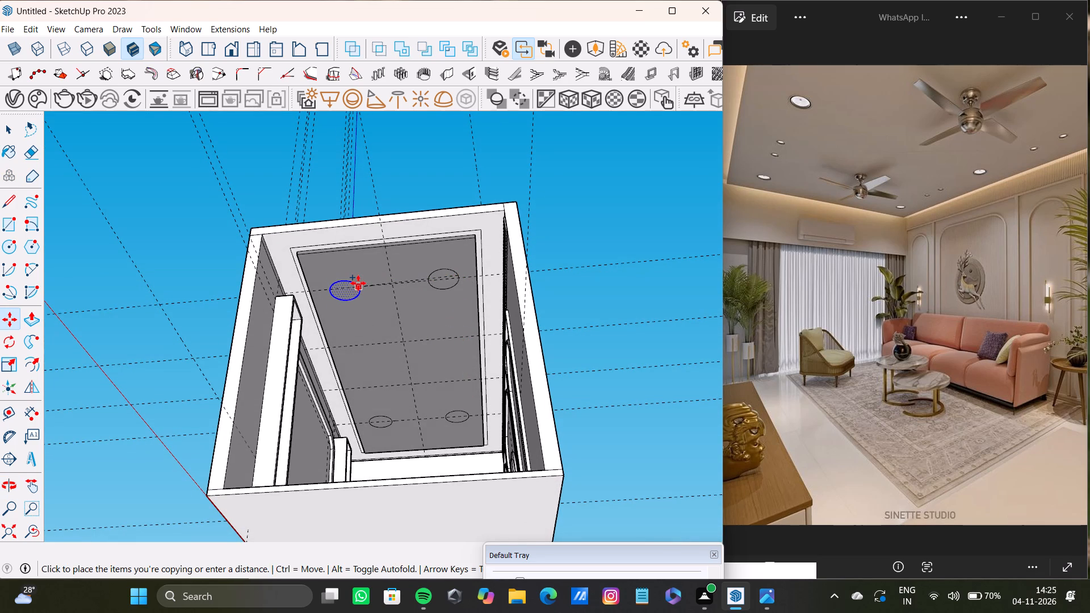
left_click(358, 283)
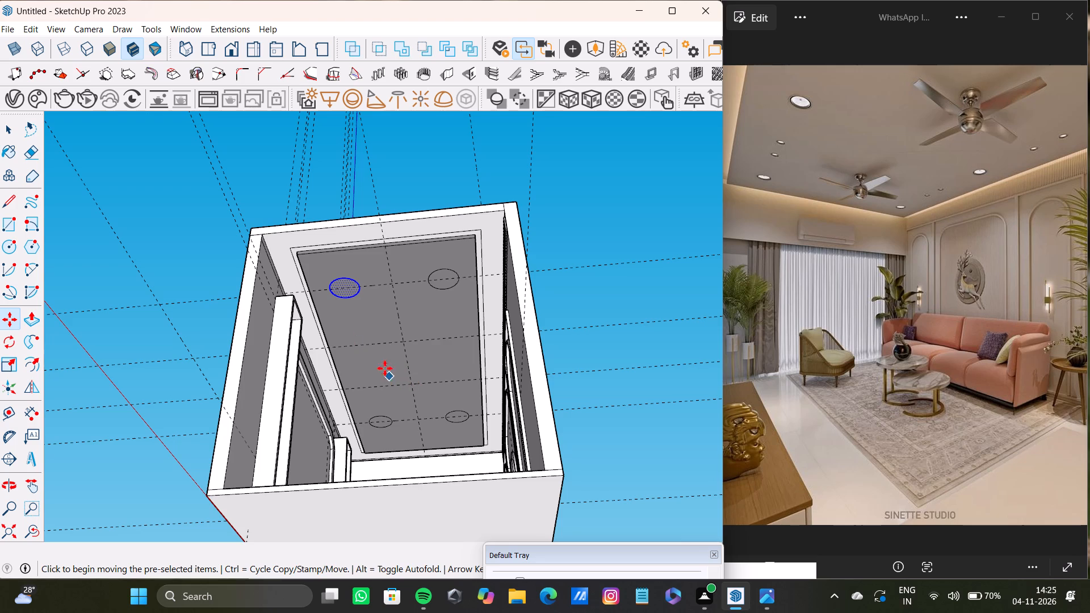
key("space")
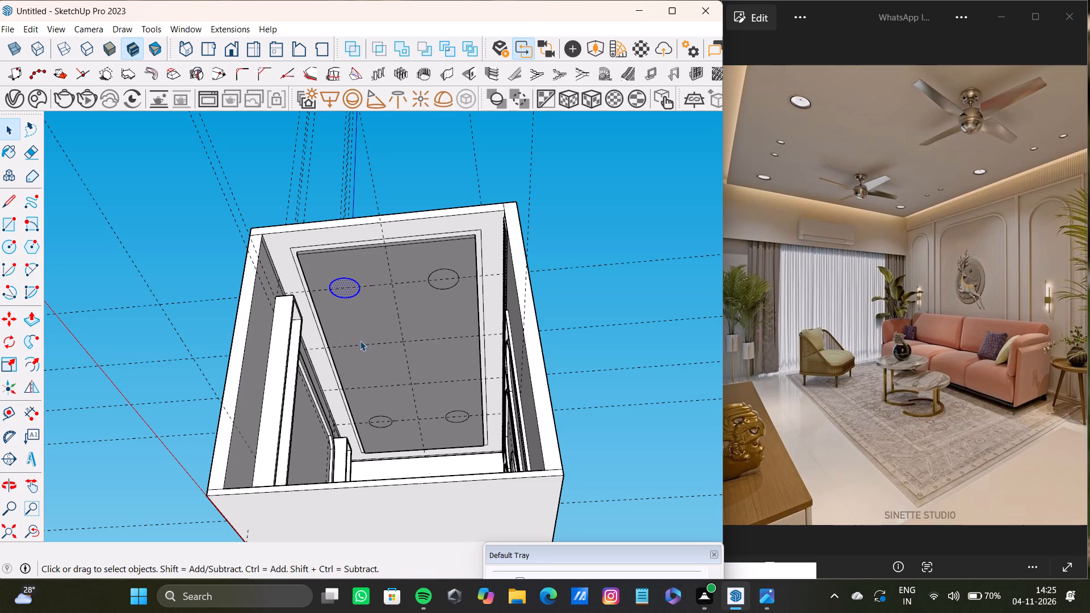
Draw a smaller circle on the third cross guide from the window wall, on the side away from the arched-moulding wall.
key("c")
scroll(365, 360, "up", 3)
left_click(359, 342)
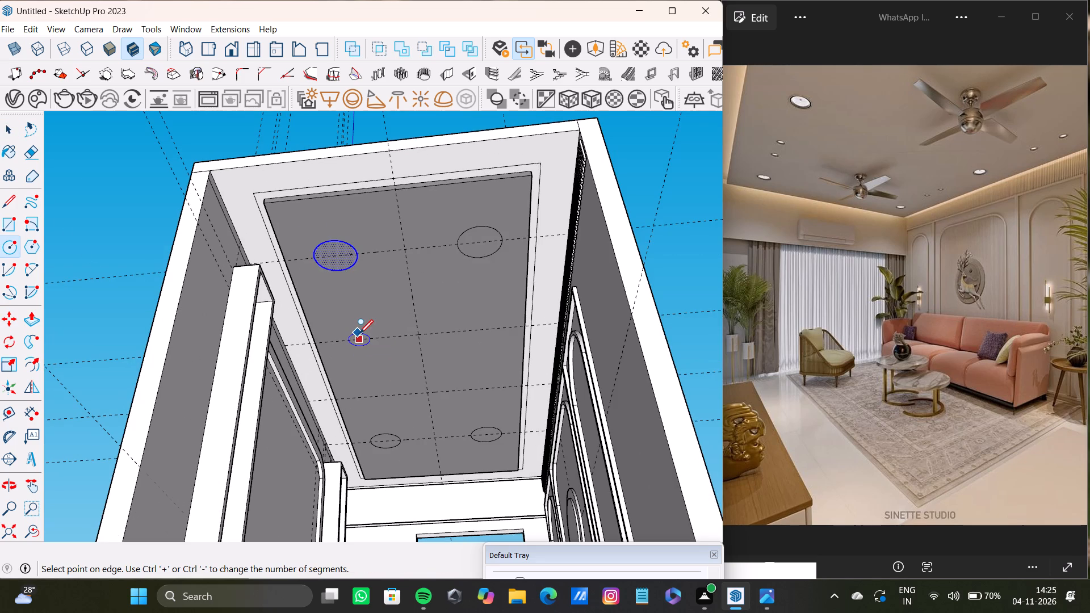
left_click(359, 333)
key("space")
Copy the small circle along its guide to the other side of the centre guide.
scroll(366, 333, "up", 3)
left_click_drag(342, 326, 388, 360)
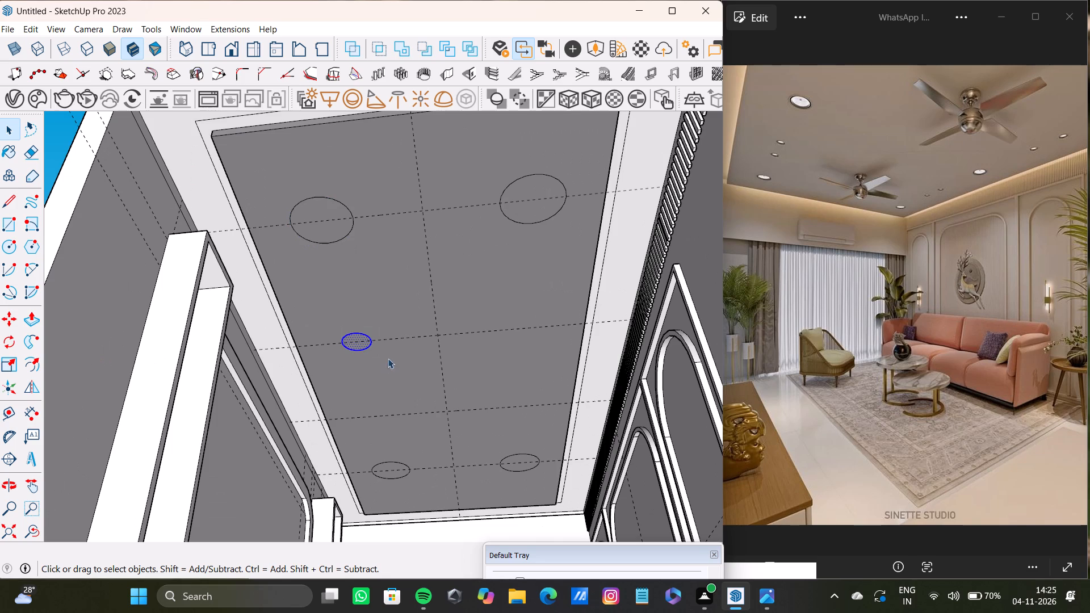
key("m")
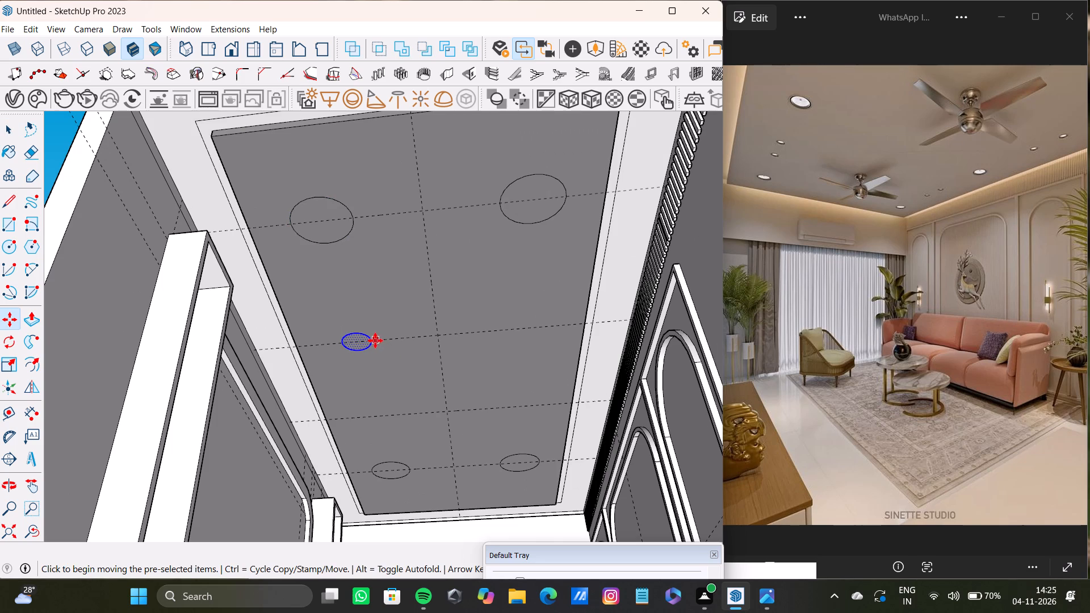
left_click(375, 341, "ctrl")
double_click(535, 330)
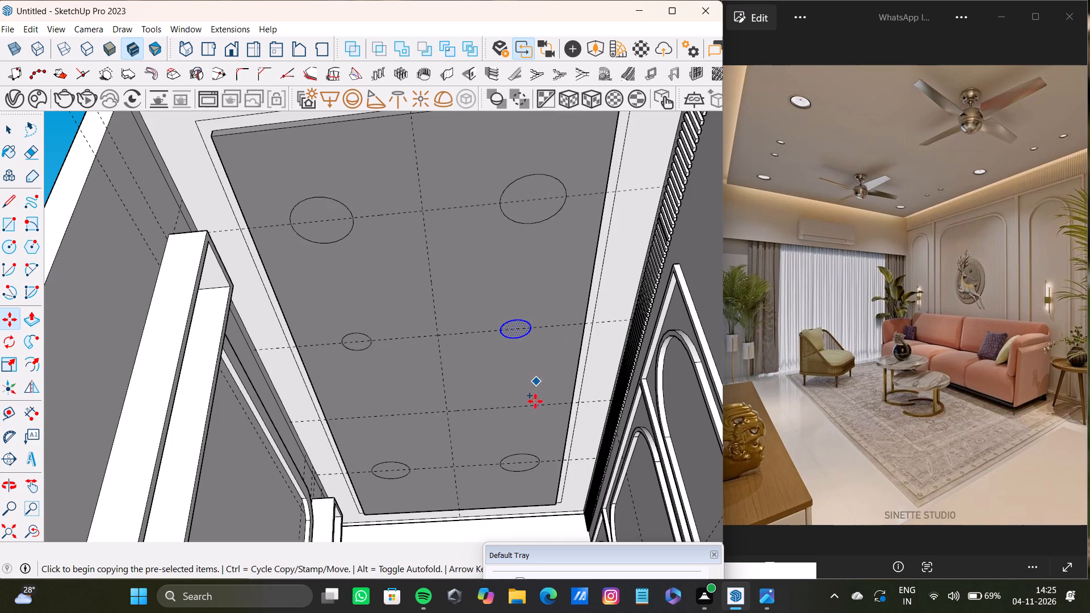
Copy the small circle to the second cross guide from the window wall, and copy it across the centre guide to complete the pair.
left_click(533, 328)
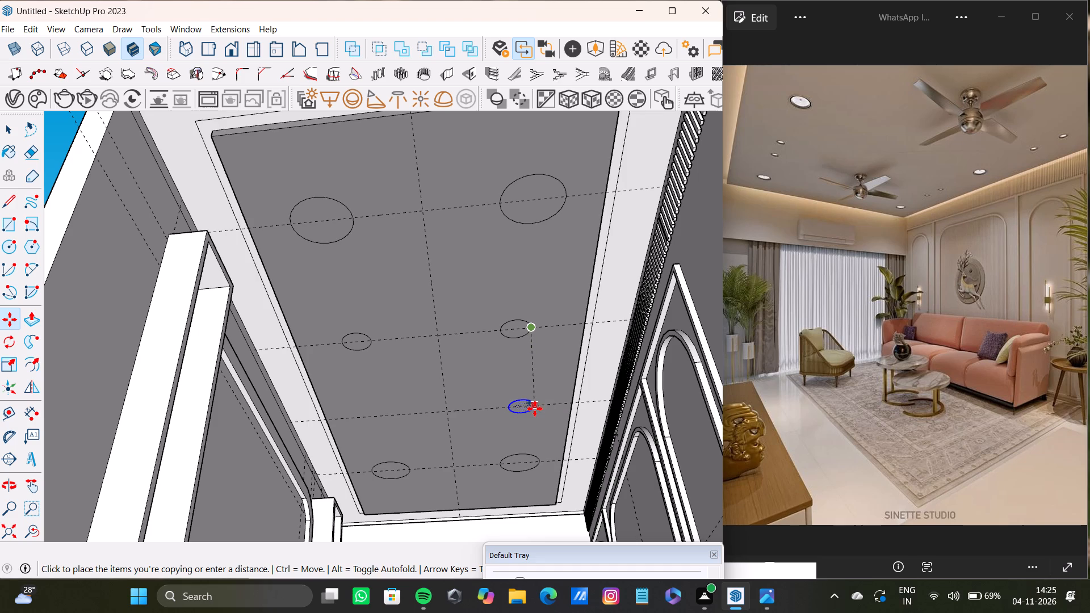
double_click(531, 409)
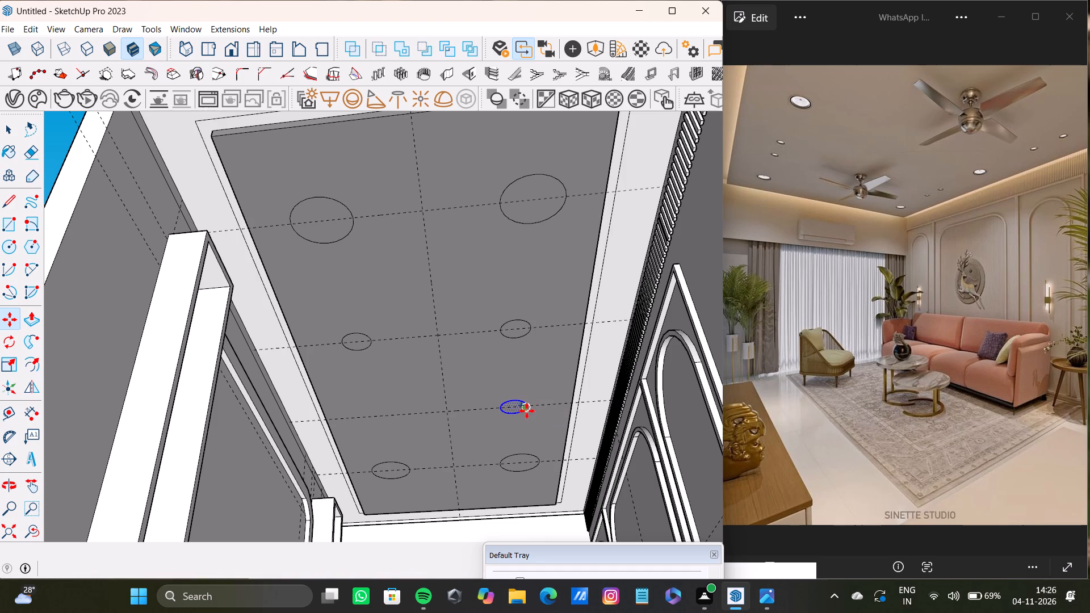
left_click(526, 405)
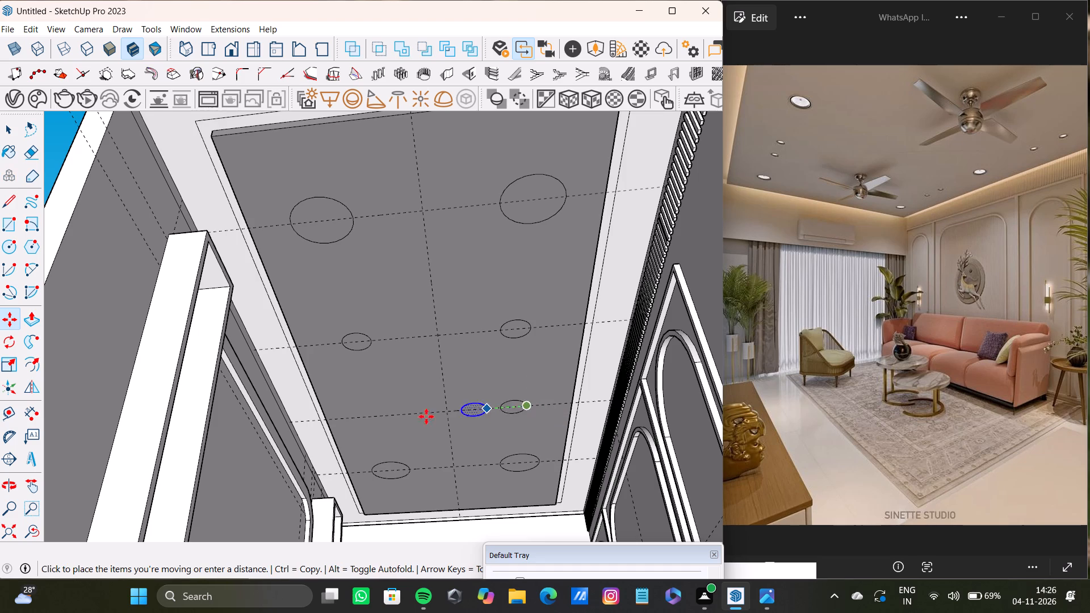
left_click(386, 417)
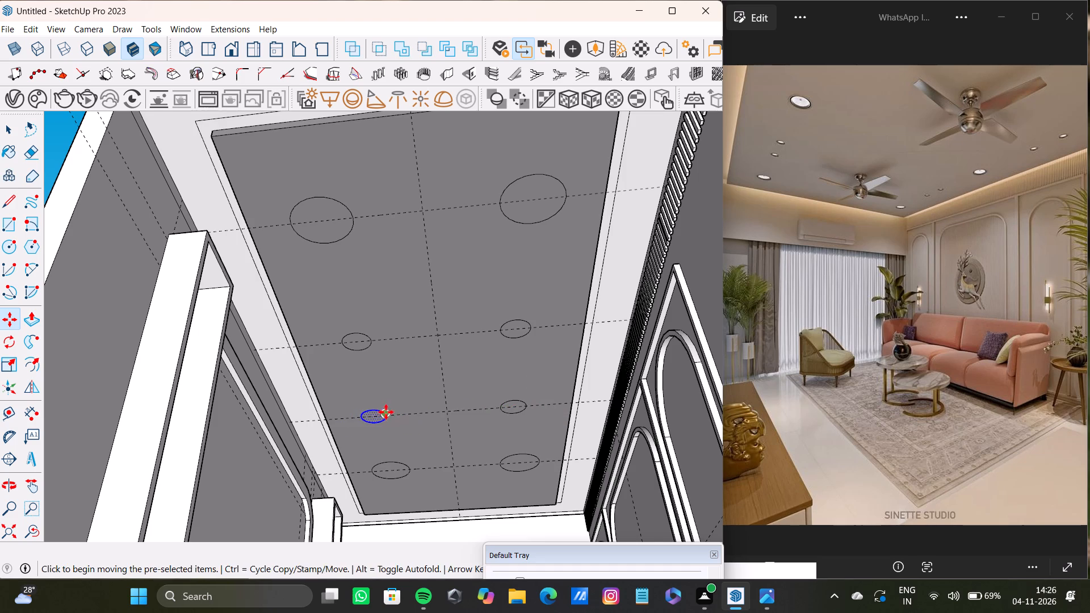
key("space")
Examine the layout of the ceiling circles within the whole room from several angles.
scroll(423, 380, "down", 4)
middle_click_drag(429, 374, 419, 345)
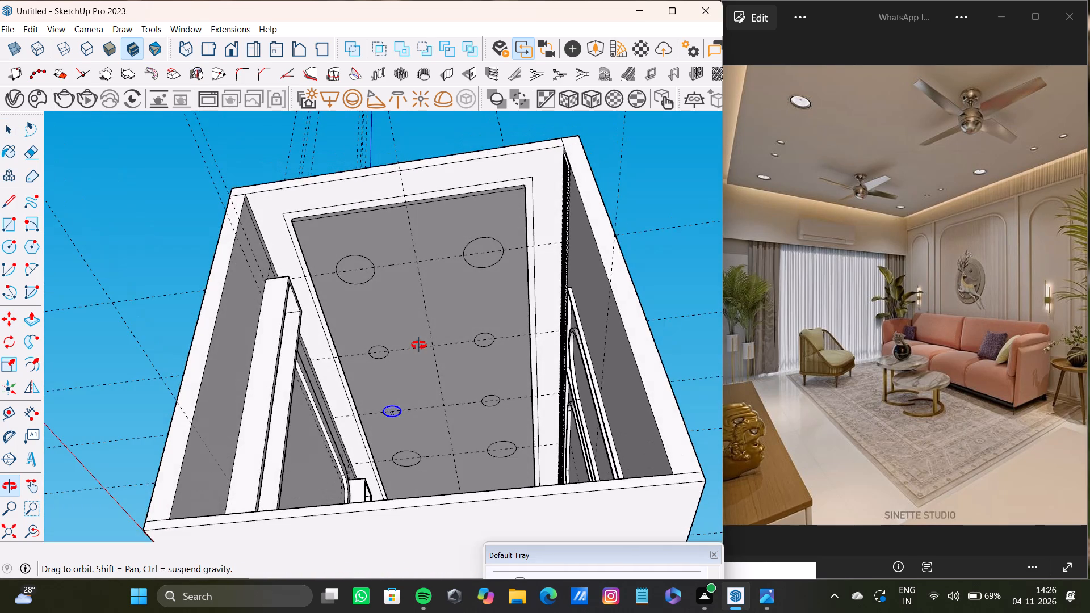
middle_click_drag(419, 345, 416, 464)
scroll(422, 440, "down", 5)
middle_click_drag(421, 435, 397, 316, "shift")
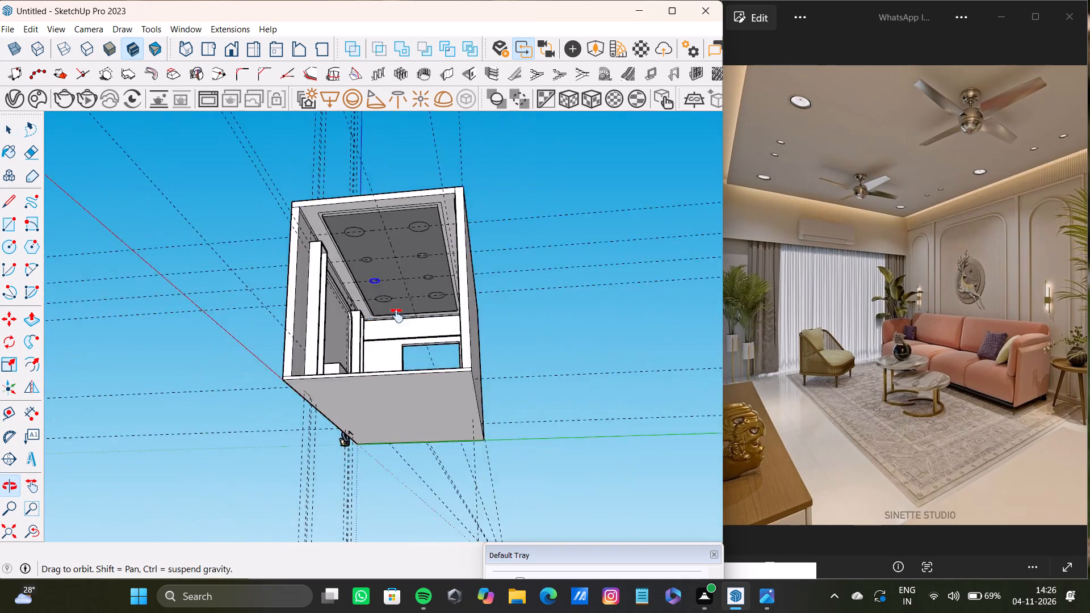
middle_click_drag(397, 316, 476, 406, "shift")
scroll(456, 293, "up", 8)
scroll(404, 338, "down", 3)
Push/Pull the two large circles farthest from the window wall slightly up into the ceiling panel.
middle_click_drag(413, 358, 361, 277)
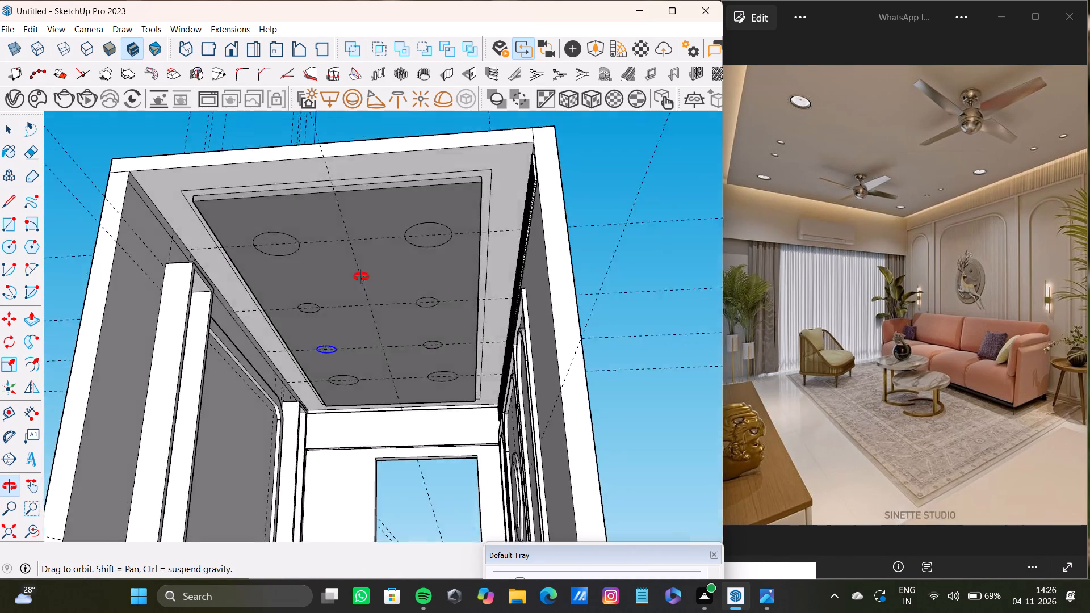
middle_click_drag(361, 277, 359, 268)
scroll(300, 260, "up", 7)
key("space")
left_click(269, 231)
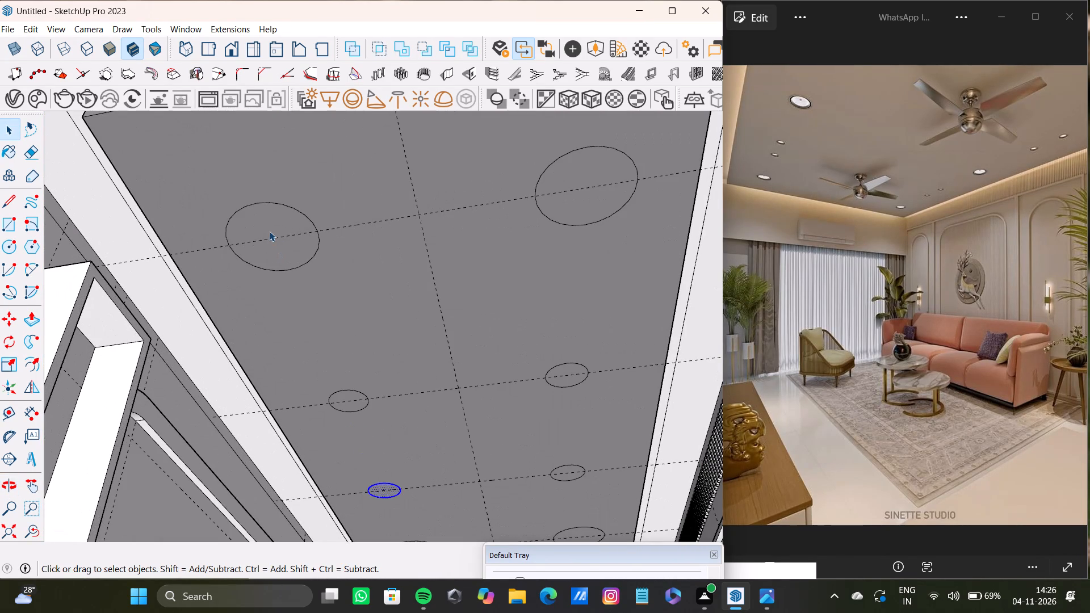
key("p")
left_click(270, 230)
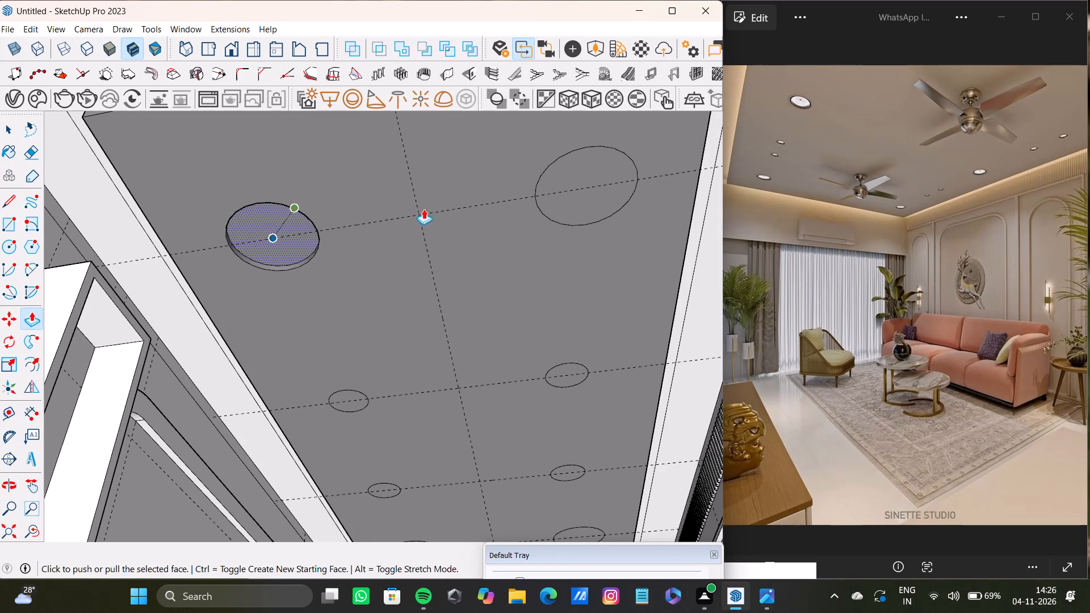
key("space")
left_click(573, 158)
key("p")
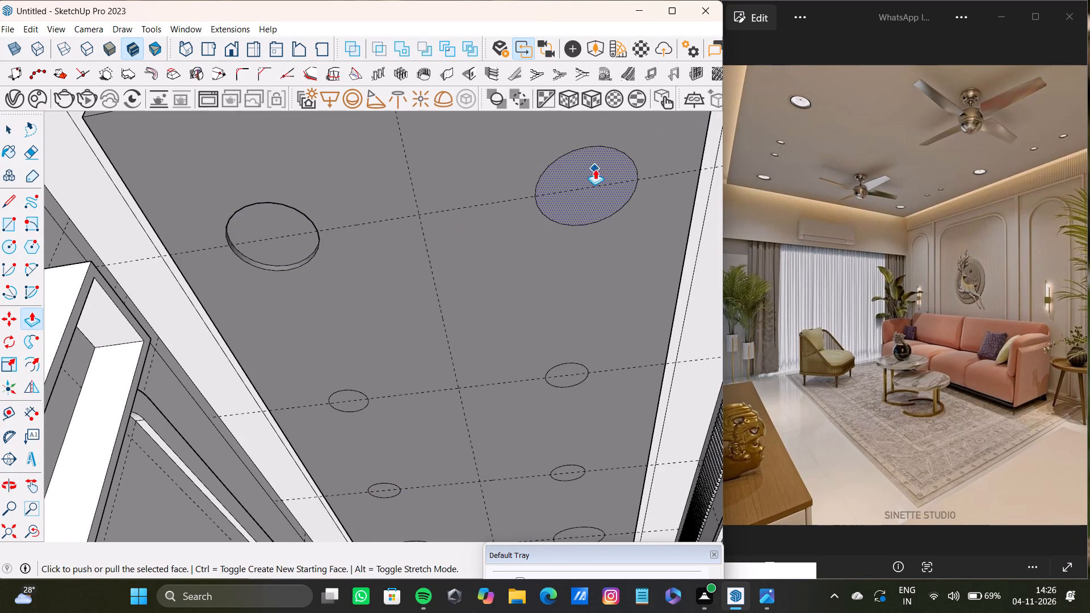
left_click_drag(594, 167, 594, 162)
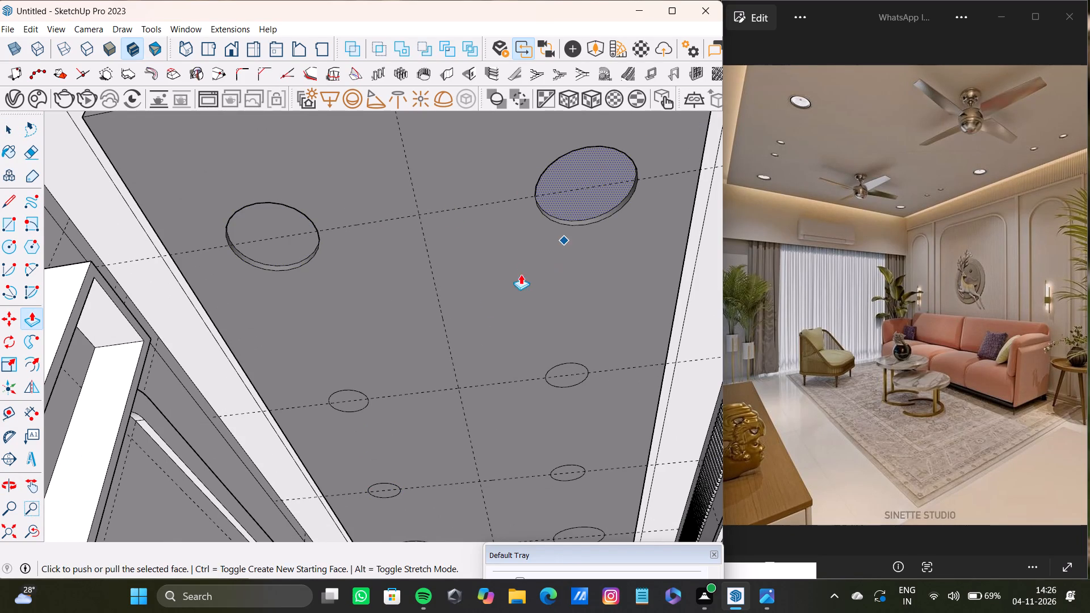
Push/Pull the small circle on the third guide, on the side away from the arched-moulding wall, slightly up into the ceiling.
scroll(502, 289, "down", 2)
middle_click_drag(444, 317, 434, 250, "shift")
scroll(387, 313, "up", 10)
middle_click_drag(349, 333, 338, 286)
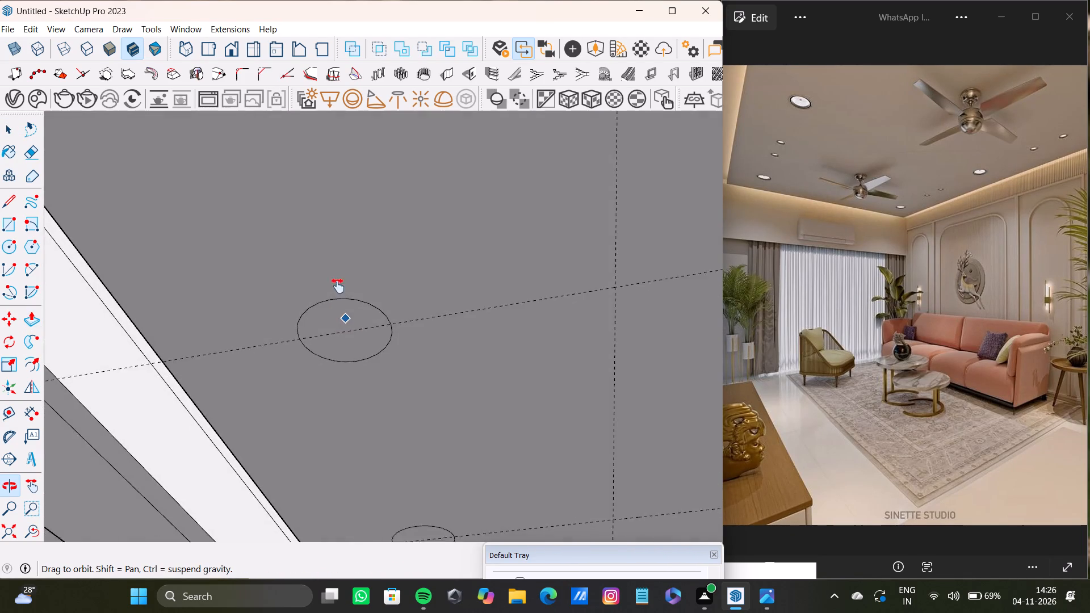
middle_click_drag(338, 286, 330, 259)
scroll(329, 274, "up", 3)
key("space")
left_click(333, 263)
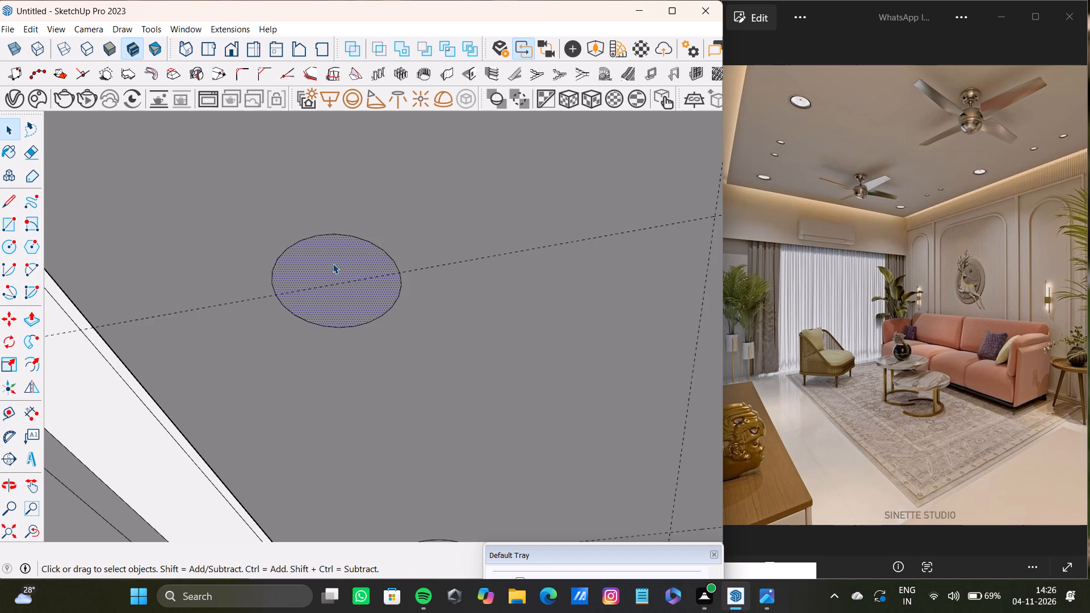
key("p")
left_click_drag(333, 261, 337, 253)
Push/Pull the small circle on the third guide from the window wall, on the arched-moulding side, slightly up into the ceiling.
scroll(341, 262, "down", 3)
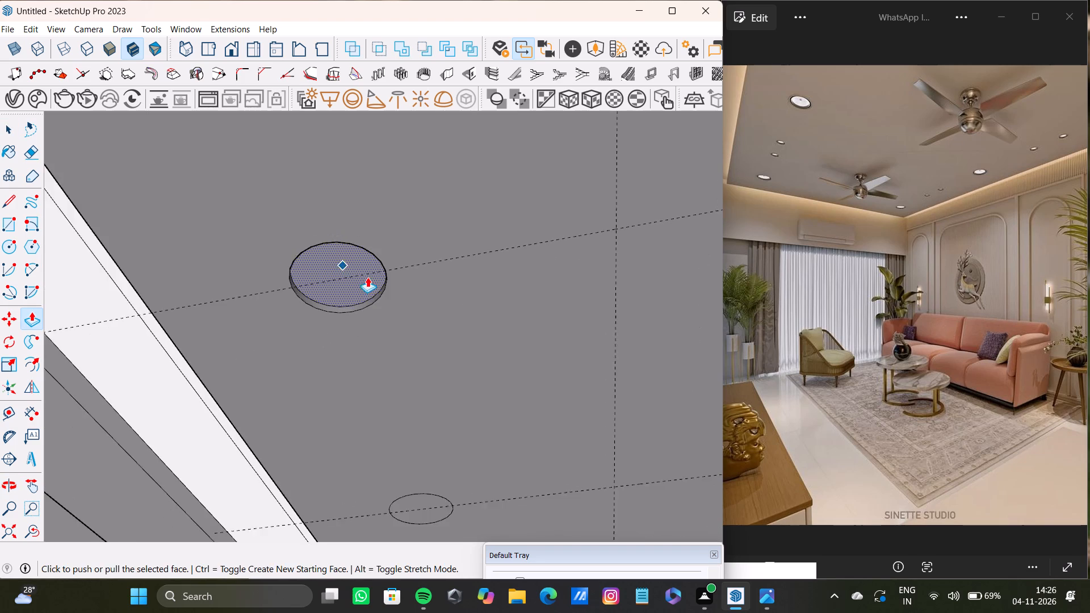
middle_click_drag(368, 277, 255, 300, "shift")
scroll(260, 300, "down", 4, "shift")
middle_click_drag(273, 292, 251, 284, "shift")
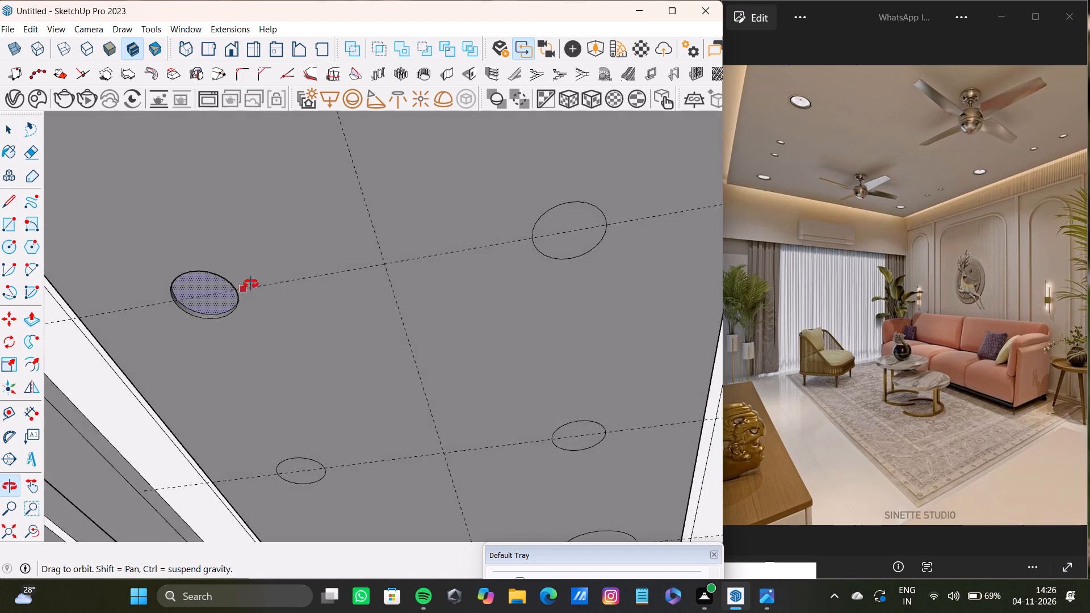
middle_click_drag(251, 284, 303, 300, "shift")
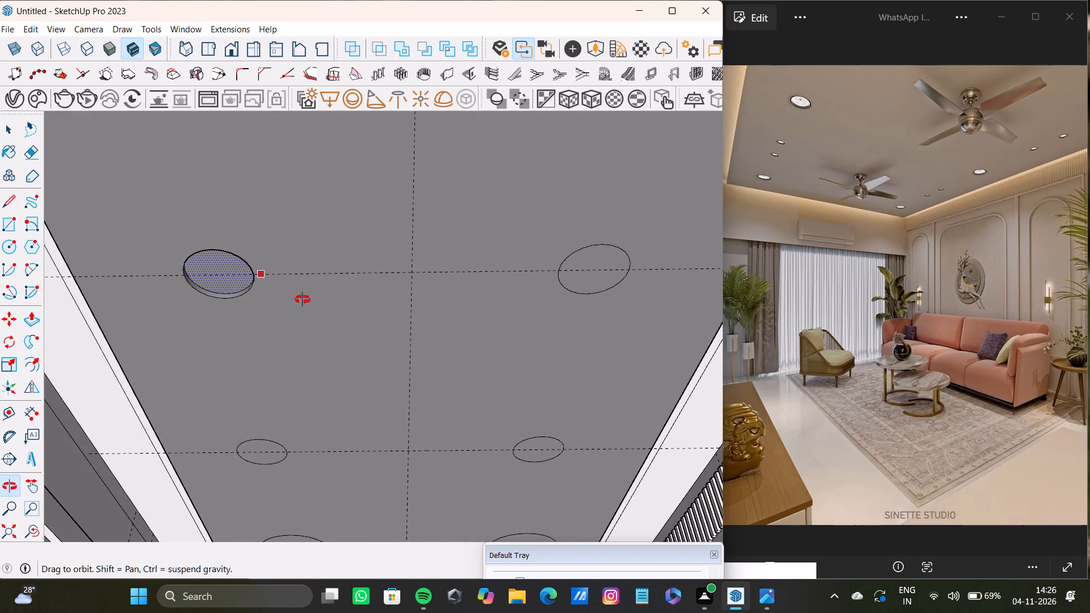
middle_click_drag(303, 300, 254, 287, "shift")
key("space")
left_click(526, 247)
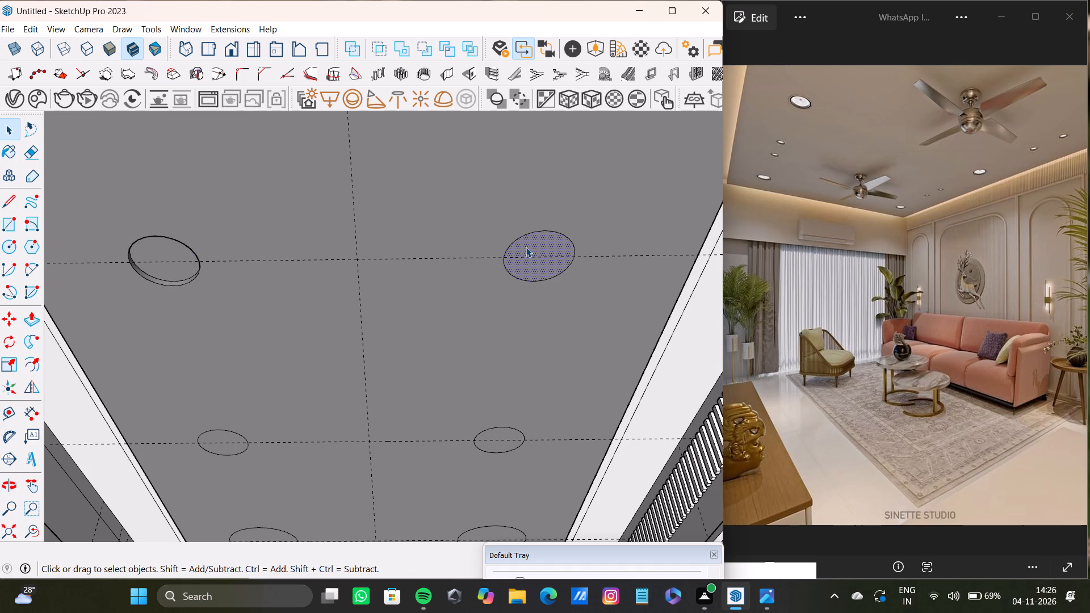
key("p")
left_click_drag(526, 247, 526, 241)
Push/Pull the two small circles on the second guide from the window wall slightly up into the ceiling panel.
scroll(505, 278, "down", 4)
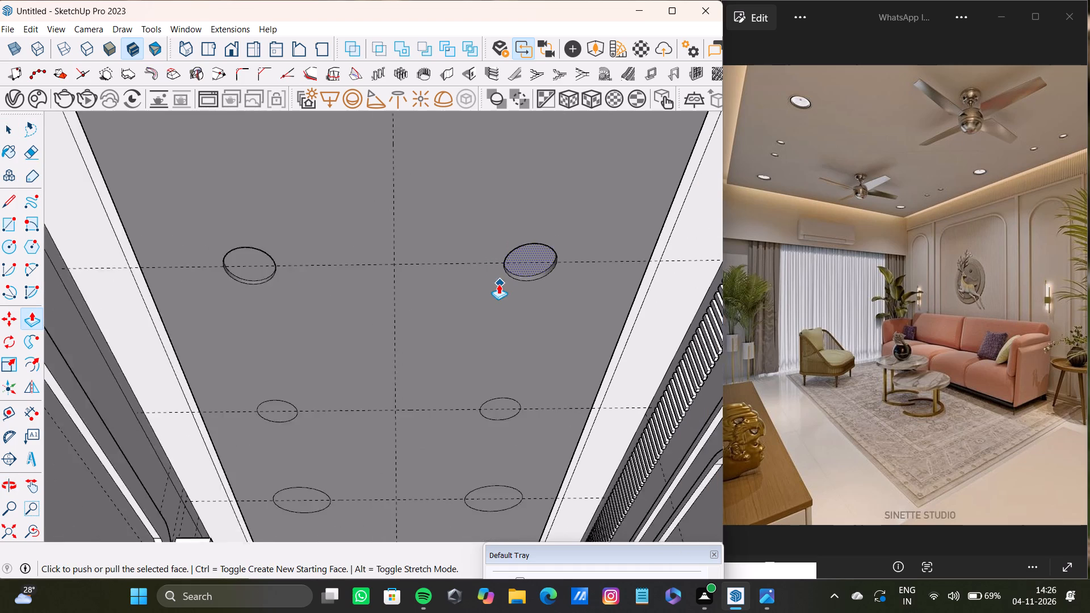
scroll(498, 284, "down", 2)
middle_click_drag(496, 292, 482, 225, "shift")
scroll(336, 290, "up", 7)
key("space")
left_click(312, 330)
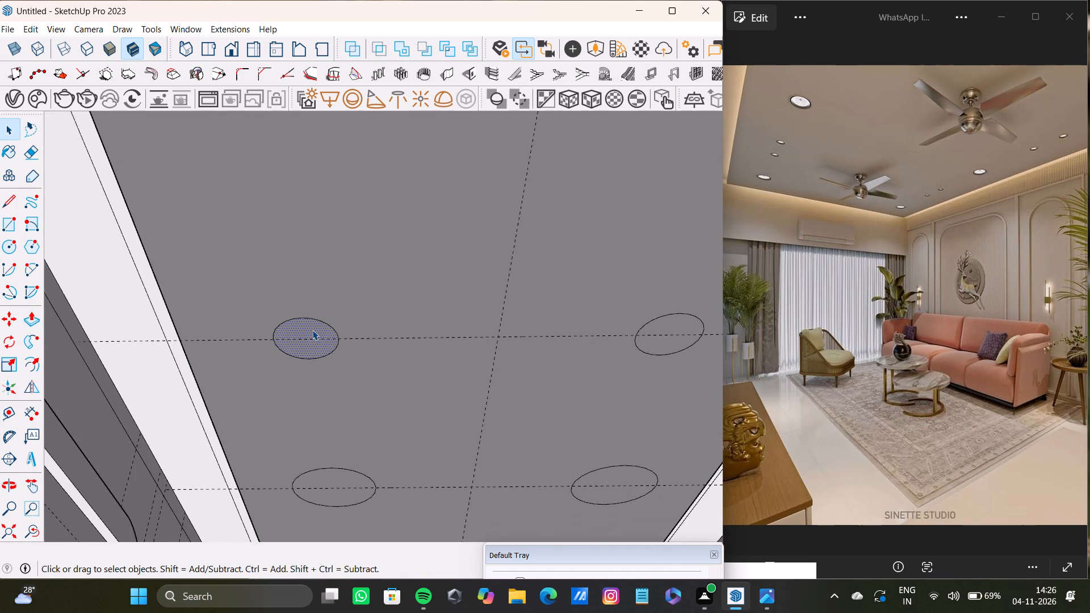
key("p")
left_click_drag(316, 328, 317, 322)
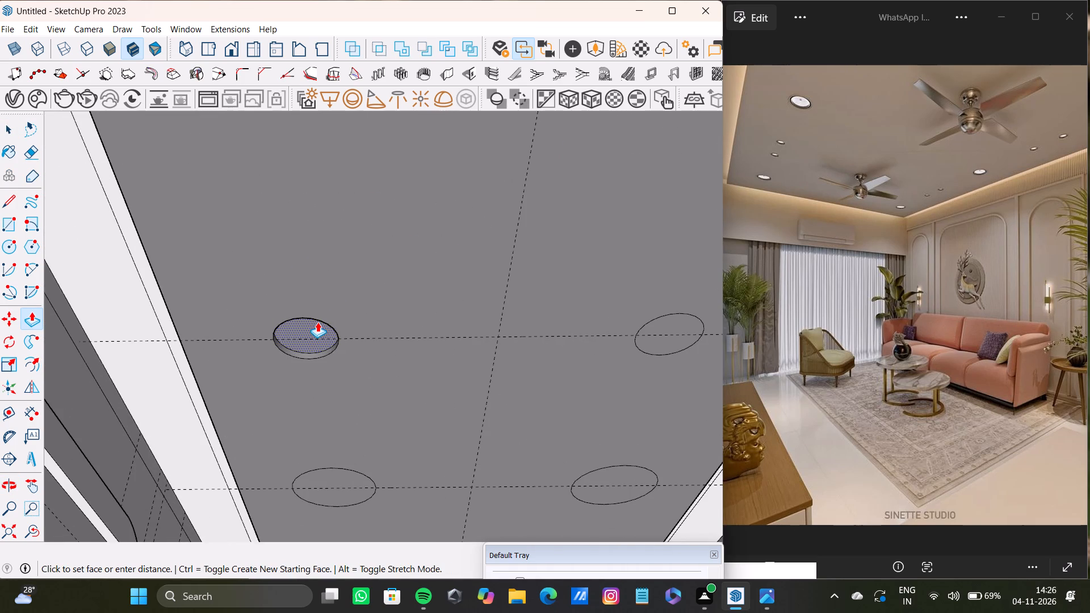
left_click_drag(317, 322, 317, 322)
key("space")
left_click(668, 330)
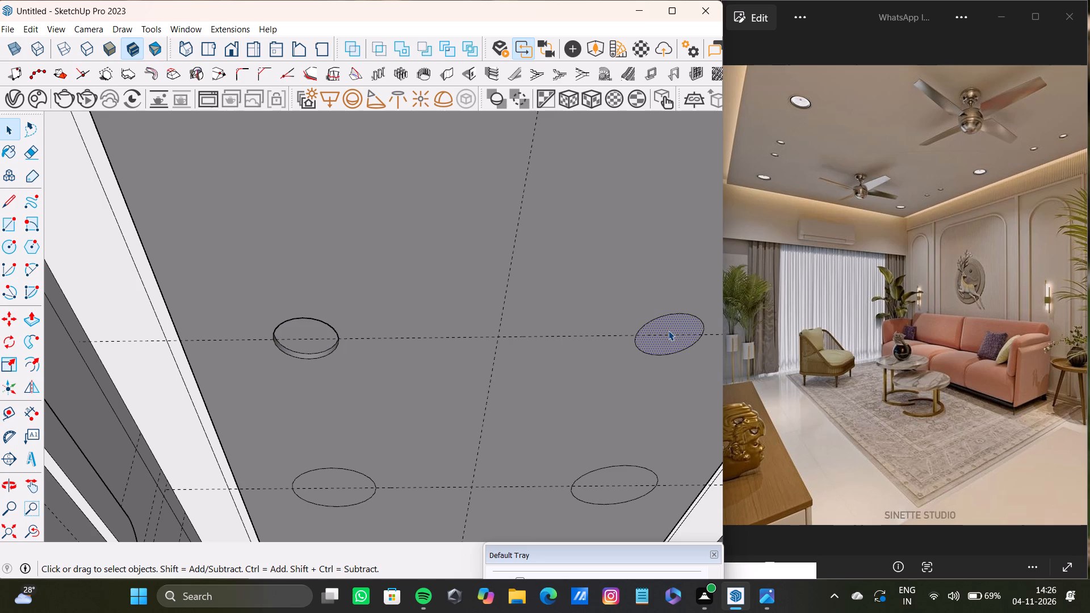
key("p")
left_click_drag(668, 330, 668, 324)
Push/Pull the two large circles nearest the window wall slightly up into the ceiling panel.
scroll(473, 356, "down", 10)
middle_click_drag(454, 373, 386, 369, "shift")
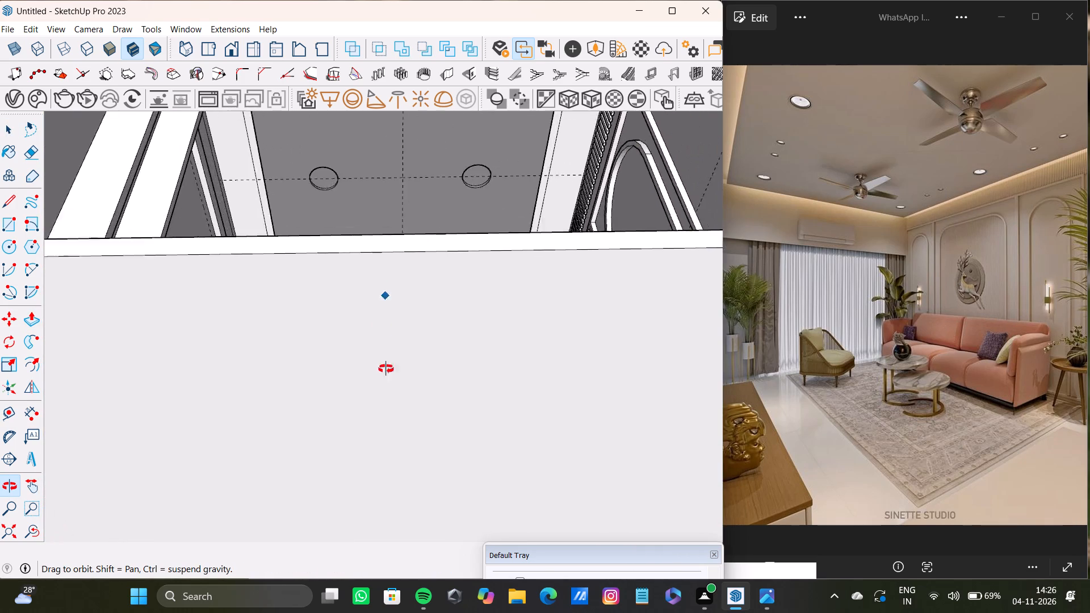
middle_click_drag(386, 369, 365, 382, "shift")
scroll(339, 341, "up", 6)
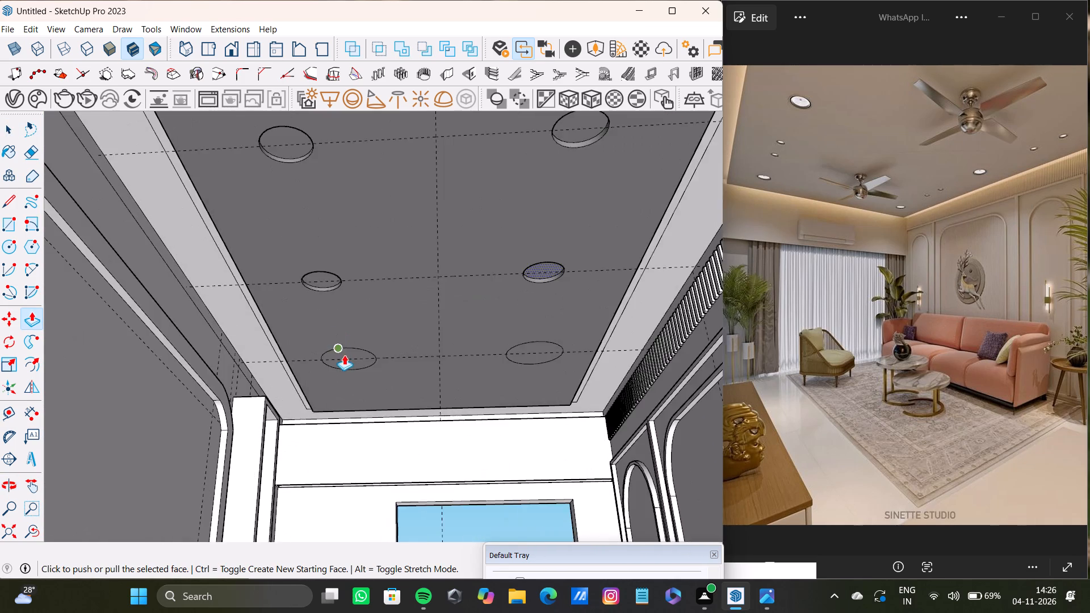
scroll(344, 355, "up", 1)
key("space")
scroll(348, 367, "up", 4)
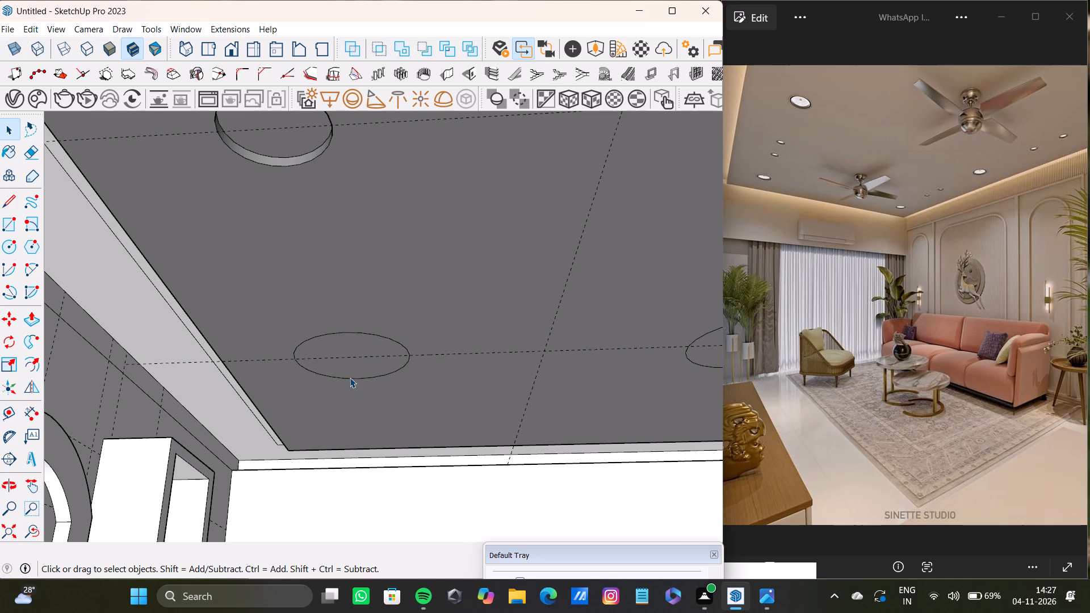
left_click(358, 341)
left_click(362, 346)
left_click(363, 351)
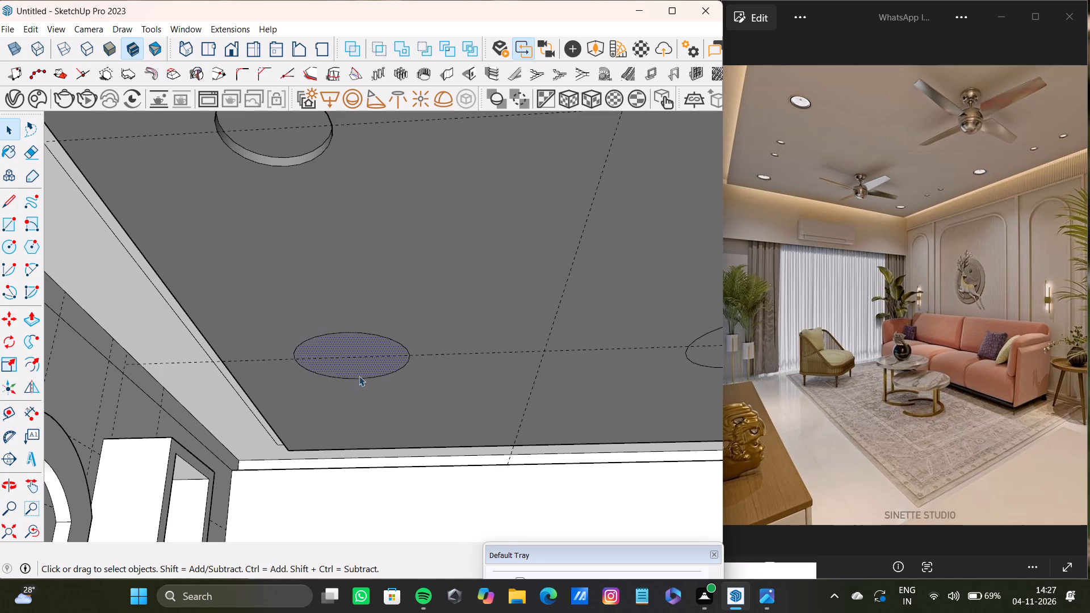
key("p")
left_click_drag(356, 347, 358, 341)
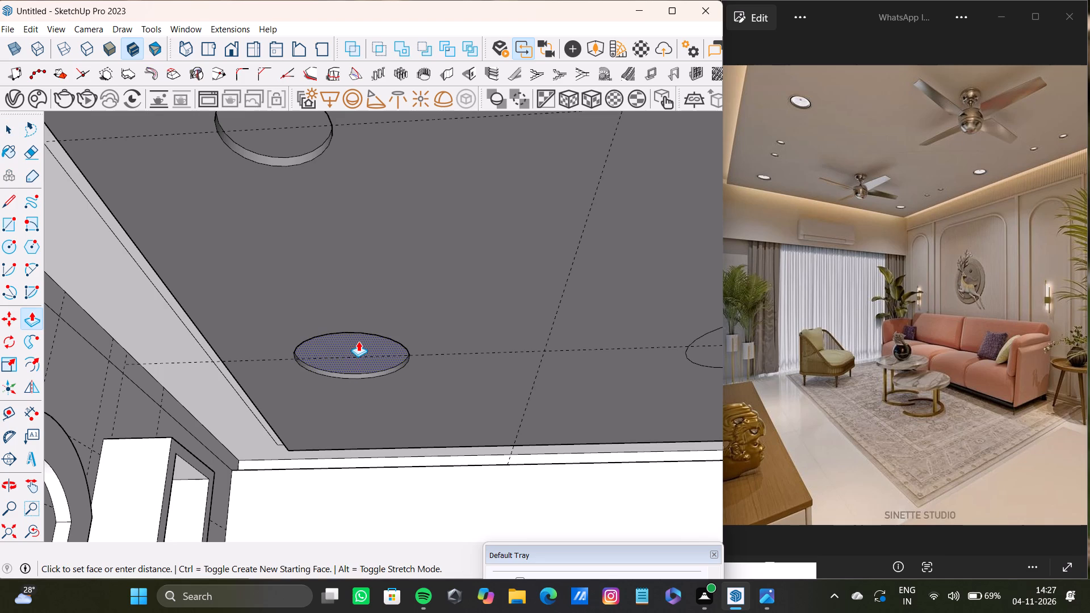
left_click_drag(358, 341, 358, 337)
scroll(356, 341, "down", 4)
middle_click_drag(397, 366, 276, 352, "shift")
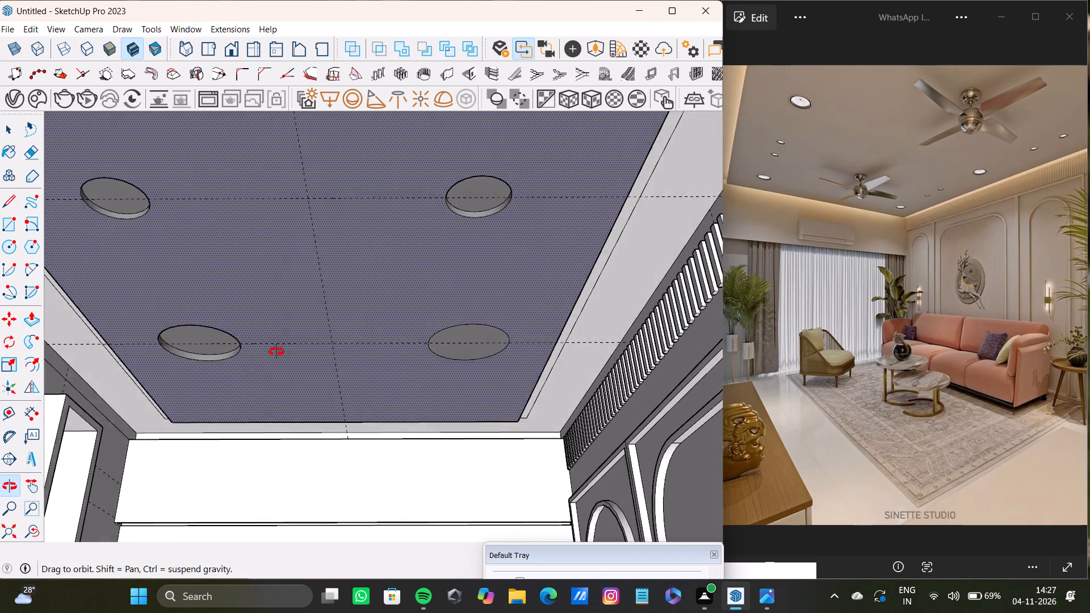
middle_click_drag(276, 352, 288, 343, "shift")
key("space")
left_click(463, 331)
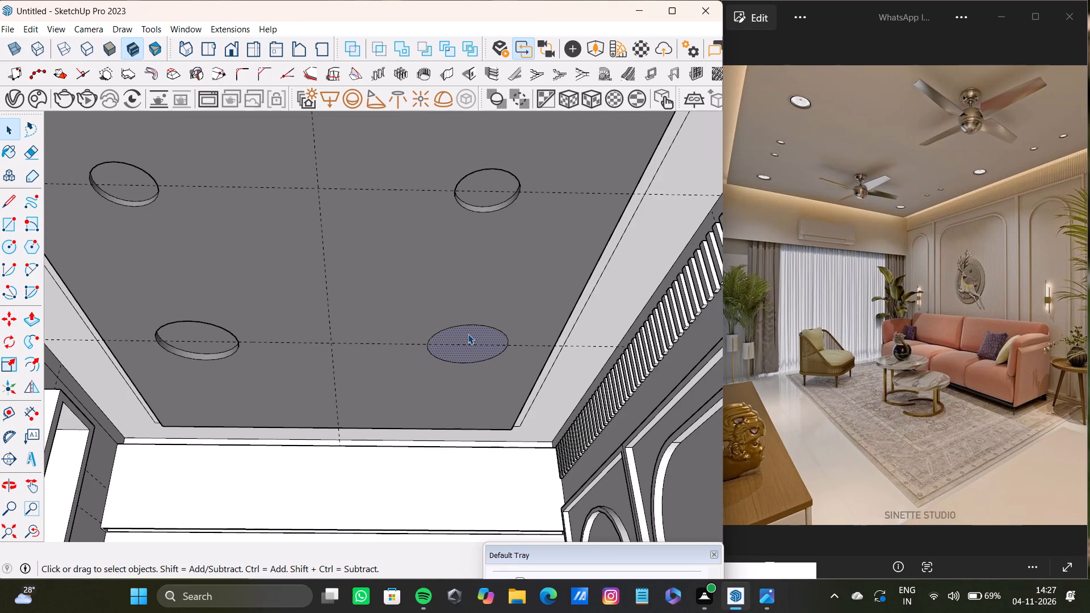
key("p")
left_click(465, 336)
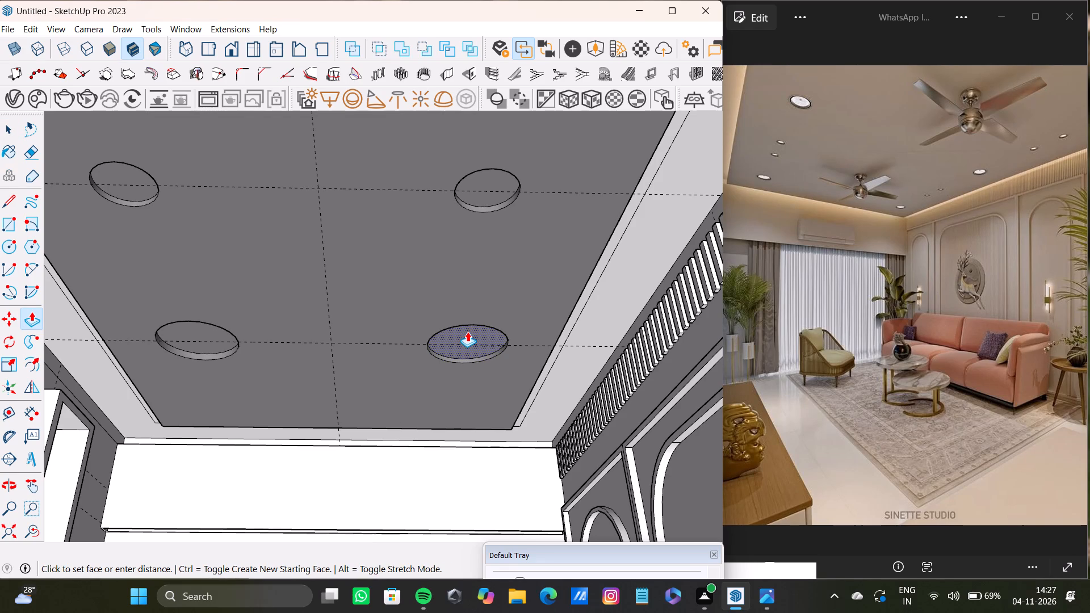
key("space")
Examine the whole room and its recessed ceiling circles from several angles through the open end.
left_click(10, 534)
scroll(315, 400, "down", 4)
middle_click_drag(335, 388, 278, 448)
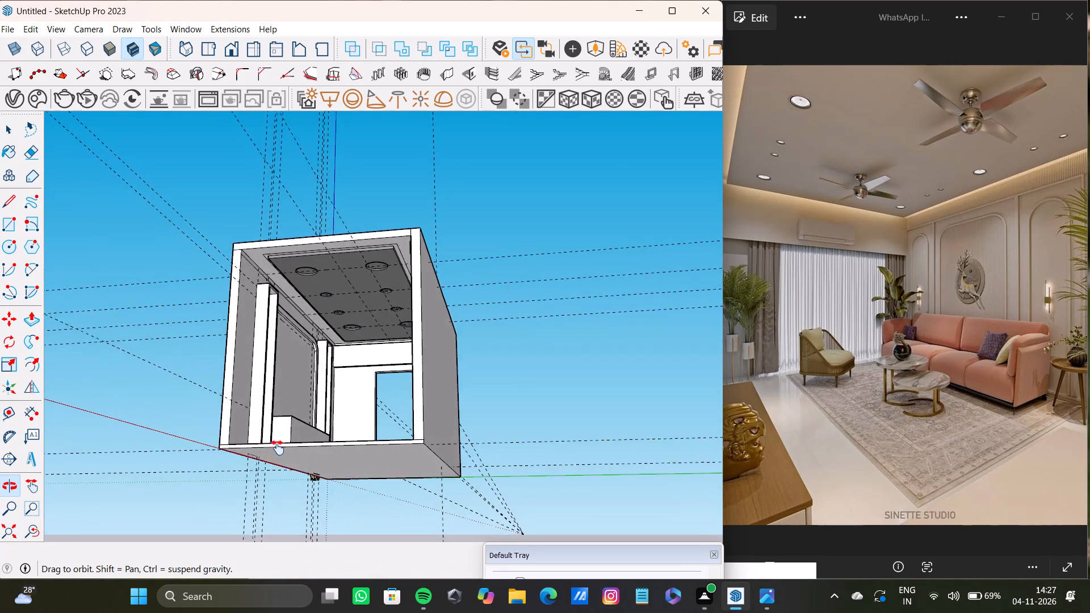
middle_click_drag(278, 448, 343, 477)
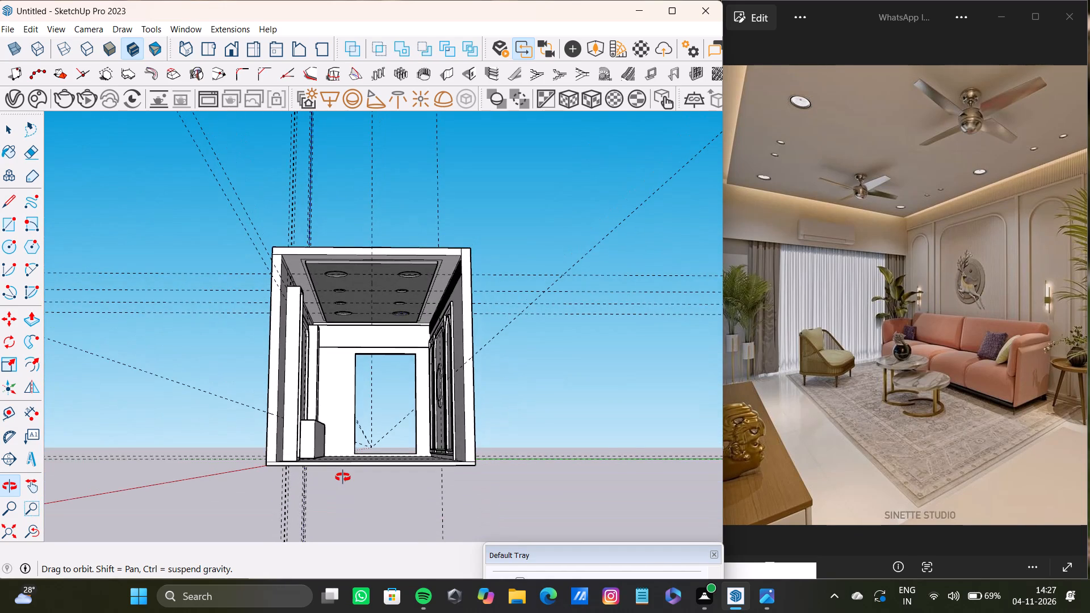
middle_click_drag(343, 477, 343, 478)
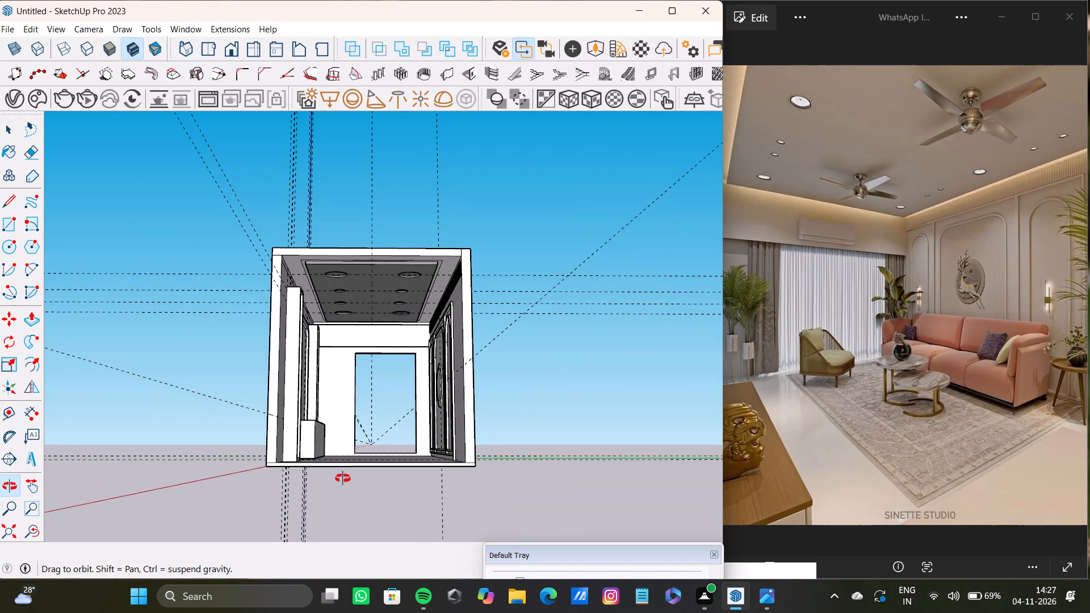
middle_click_drag(343, 478, 343, 480)
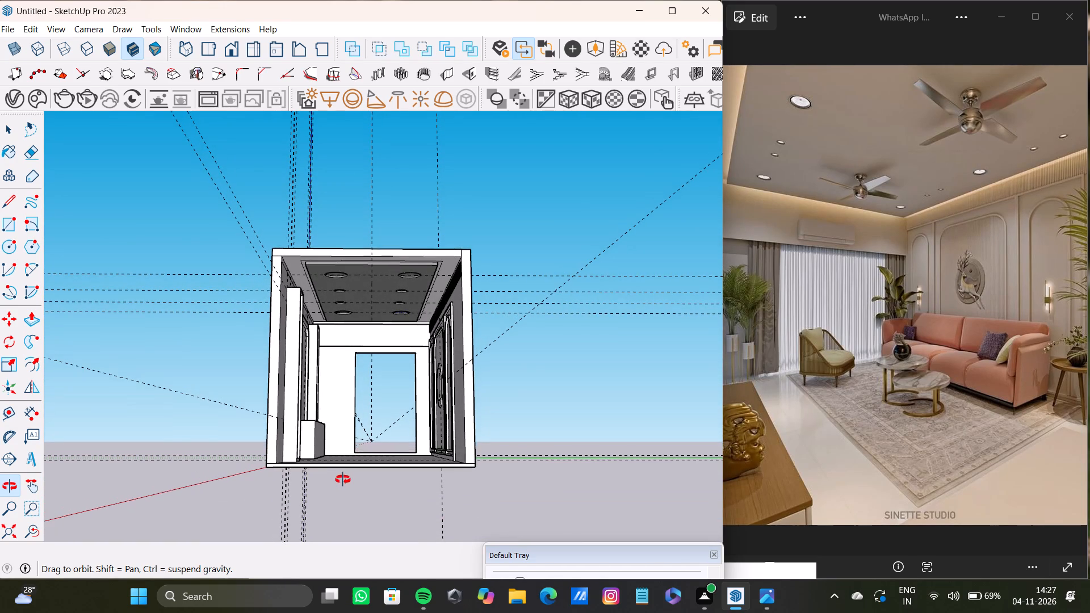
middle_click_drag(343, 480, 334, 485)
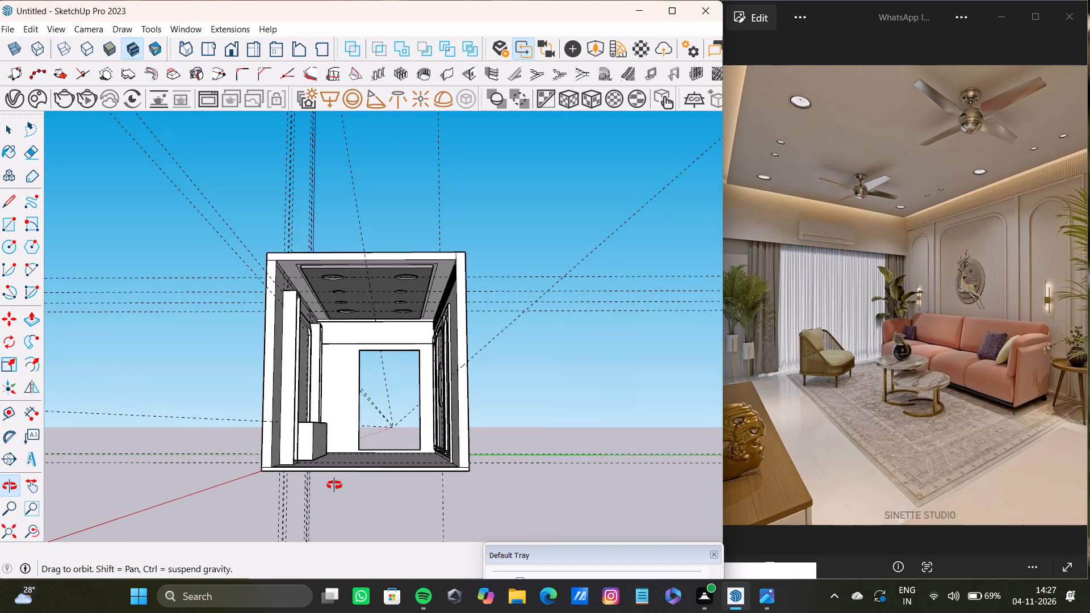
middle_click_drag(334, 485, 334, 486)
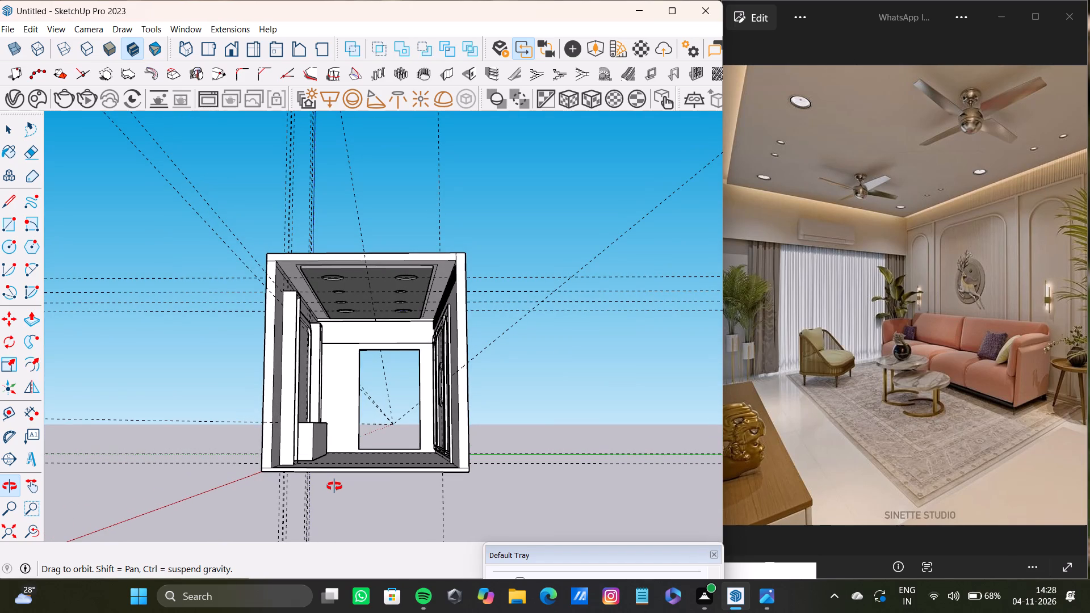
middle_click_drag(334, 486, 283, 465)
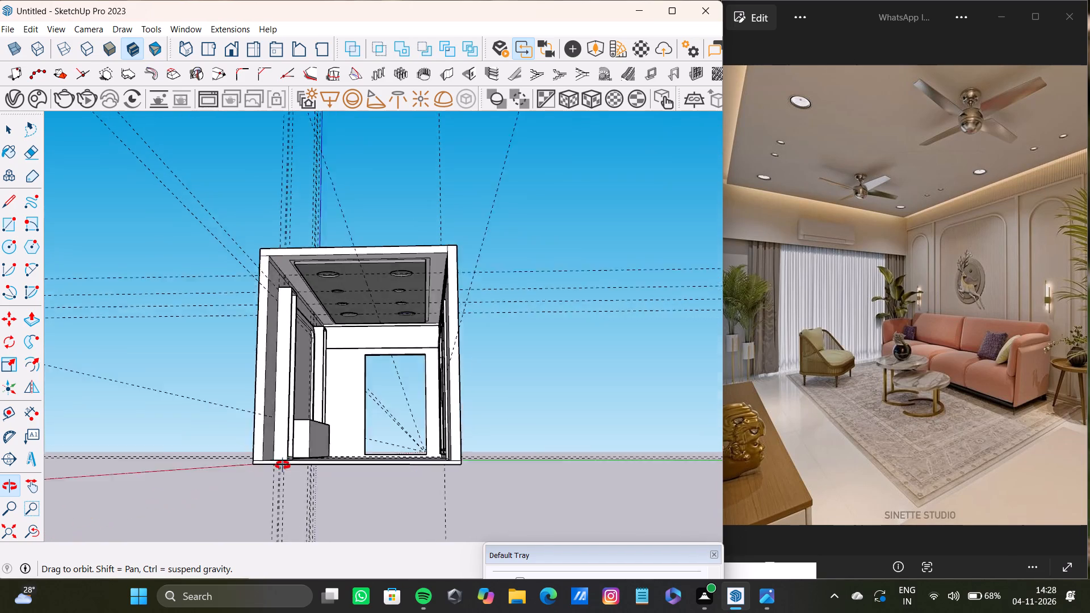
middle_click_drag(283, 465, 292, 473)
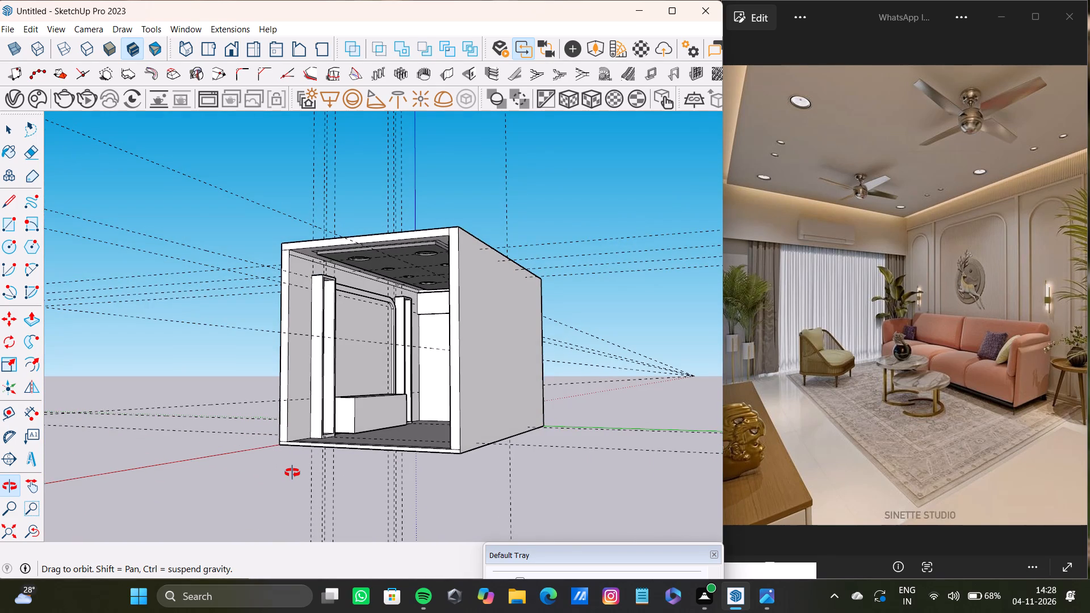
middle_click_drag(292, 473, 330, 493)
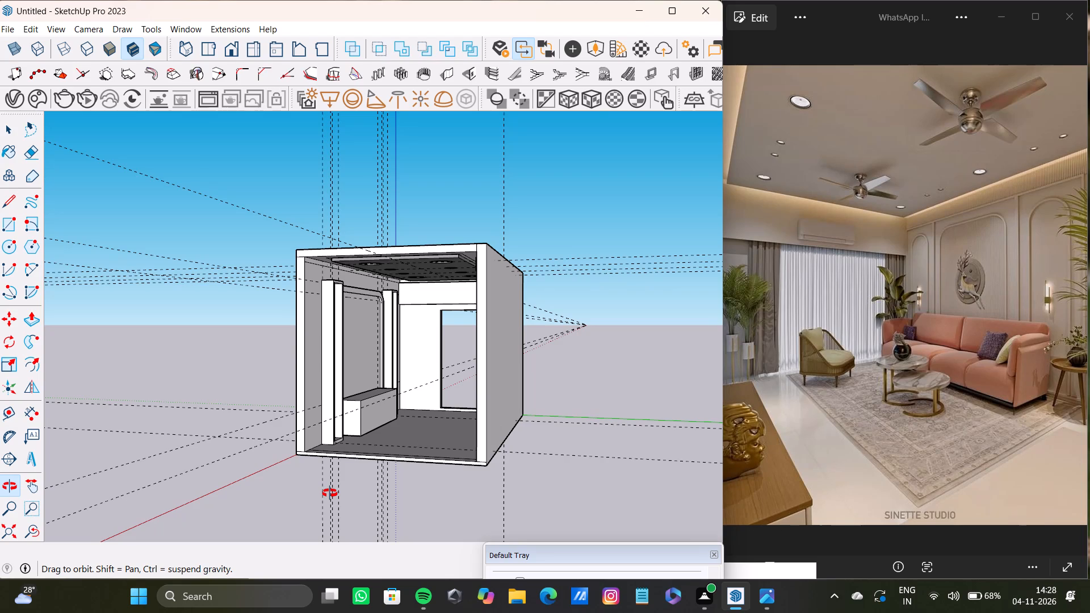
middle_click_drag(330, 493, 326, 493)
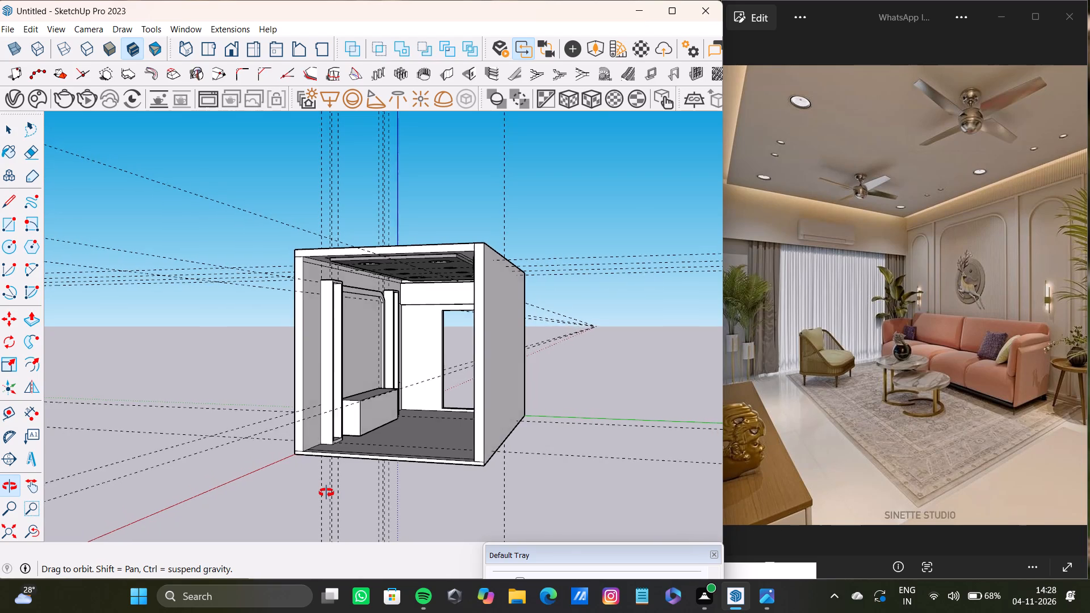
middle_click_drag(326, 493, 326, 499)
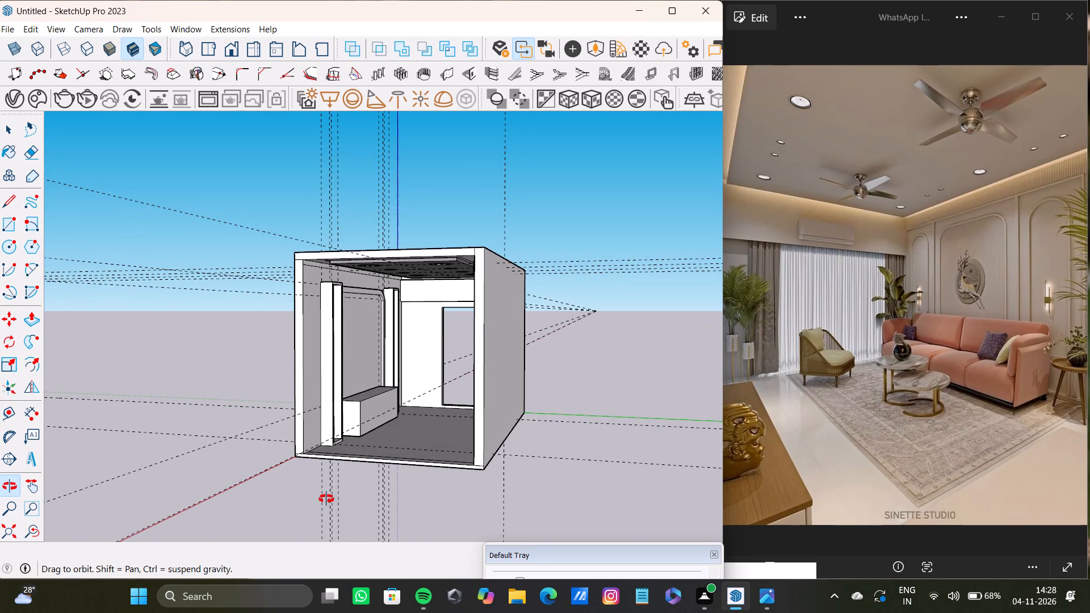
middle_click_drag(326, 499, 412, 497)
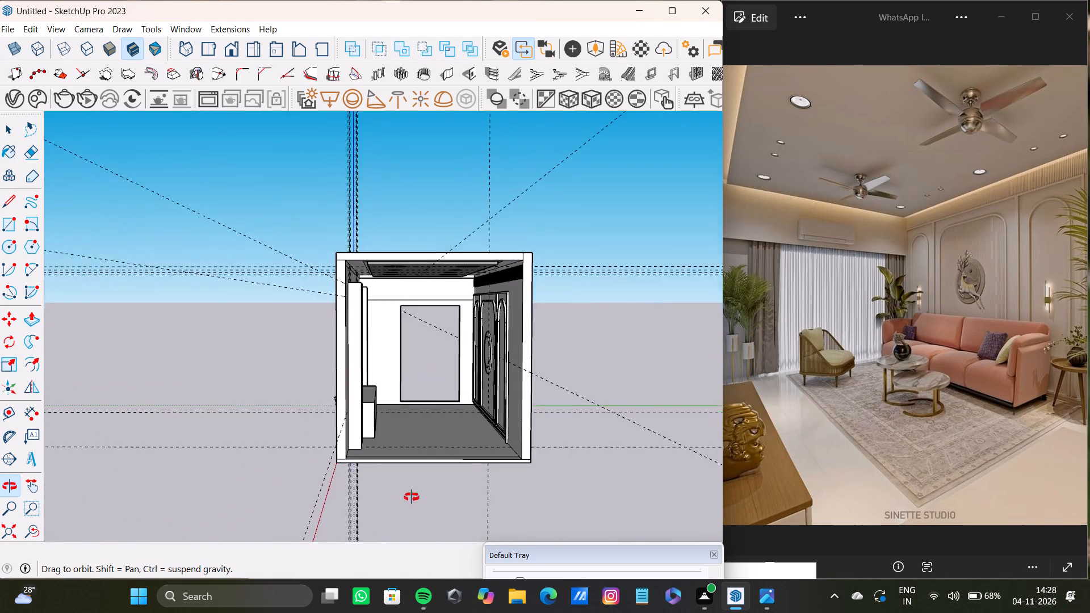
middle_click_drag(412, 497, 327, 477)
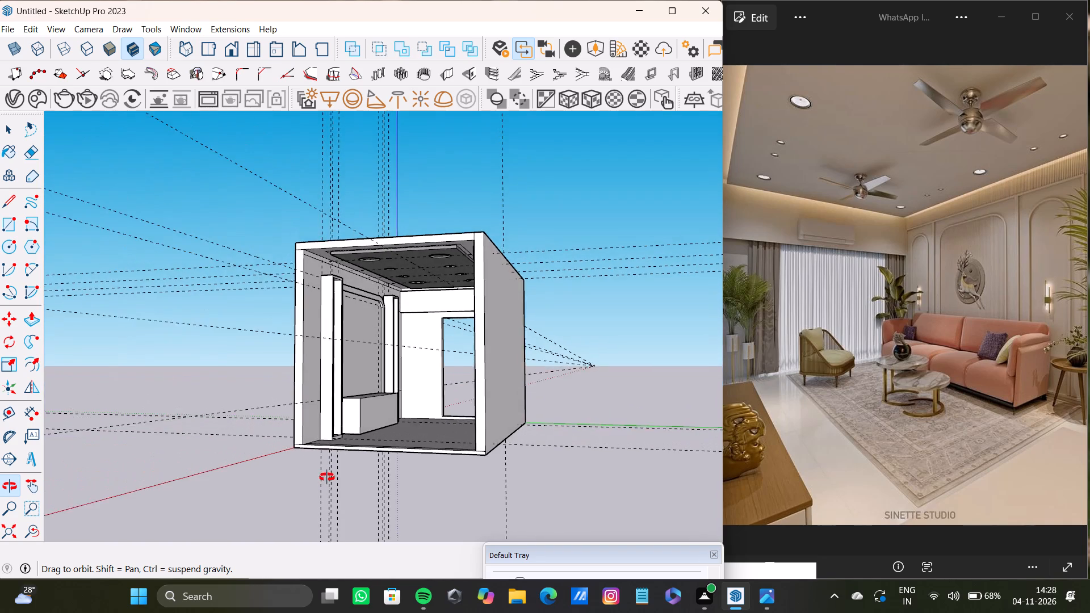
middle_click_drag(327, 477, 330, 478)
scroll(356, 430, "up", 7)
scroll(367, 414, "down", 7)
middle_click_drag(367, 414, 339, 447, "shift")
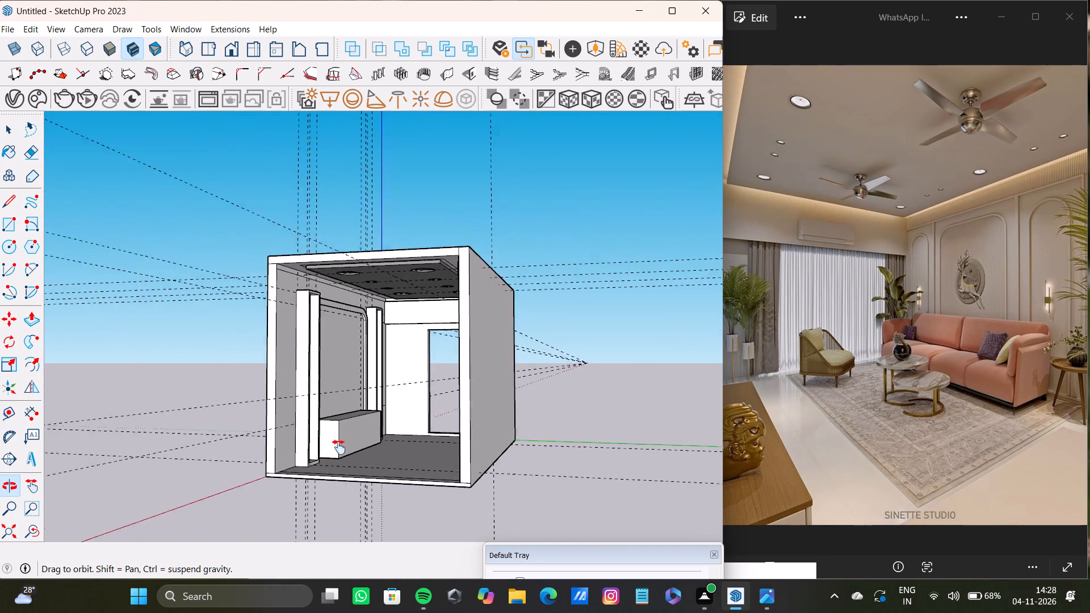
middle_click_drag(339, 447, 380, 452, "shift")
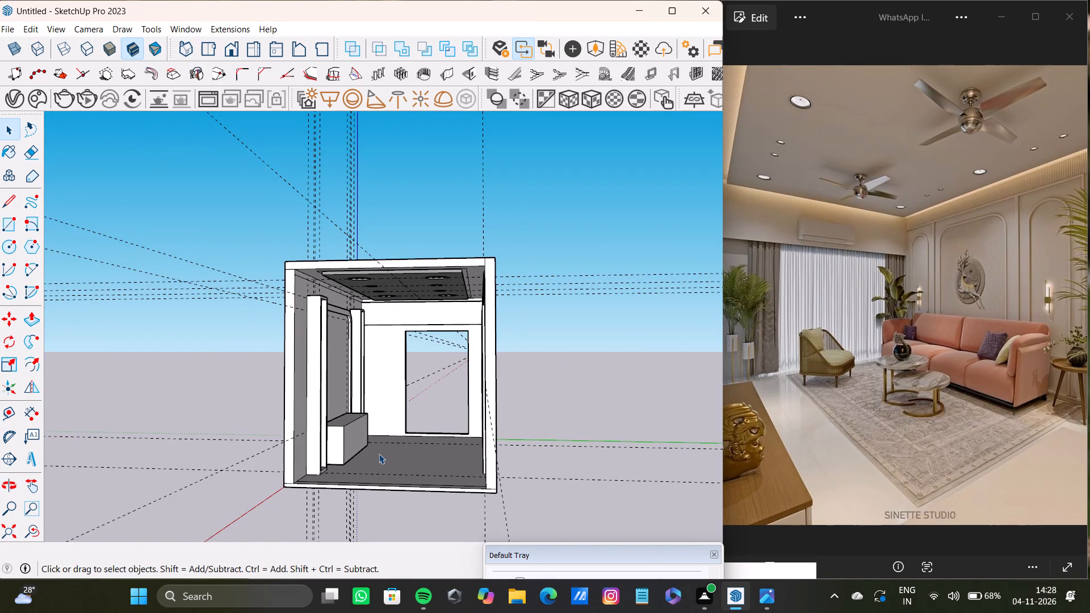
middle_click_drag(379, 454, 370, 455)
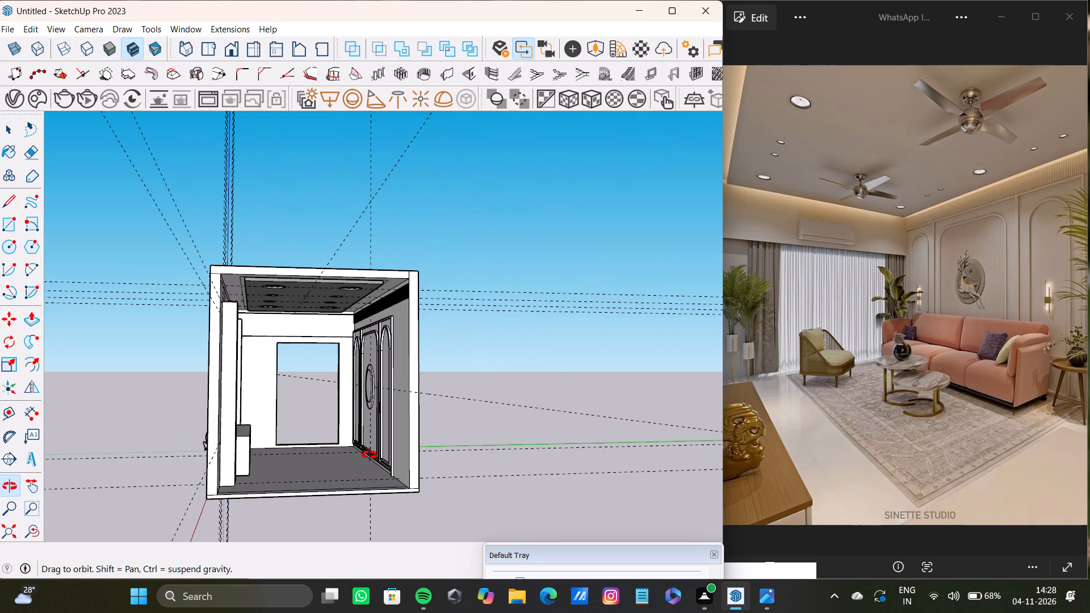
middle_click_drag(370, 455, 370, 455)
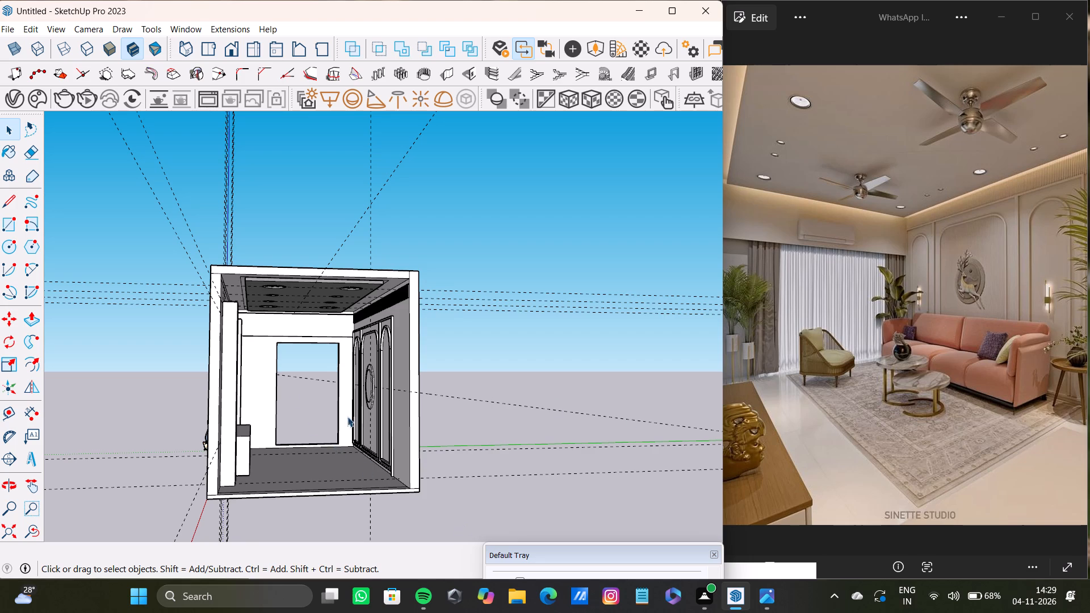
scroll(330, 351, "up", 7)
scroll(396, 371, "up", 2)
scroll(357, 404, "up", 6)
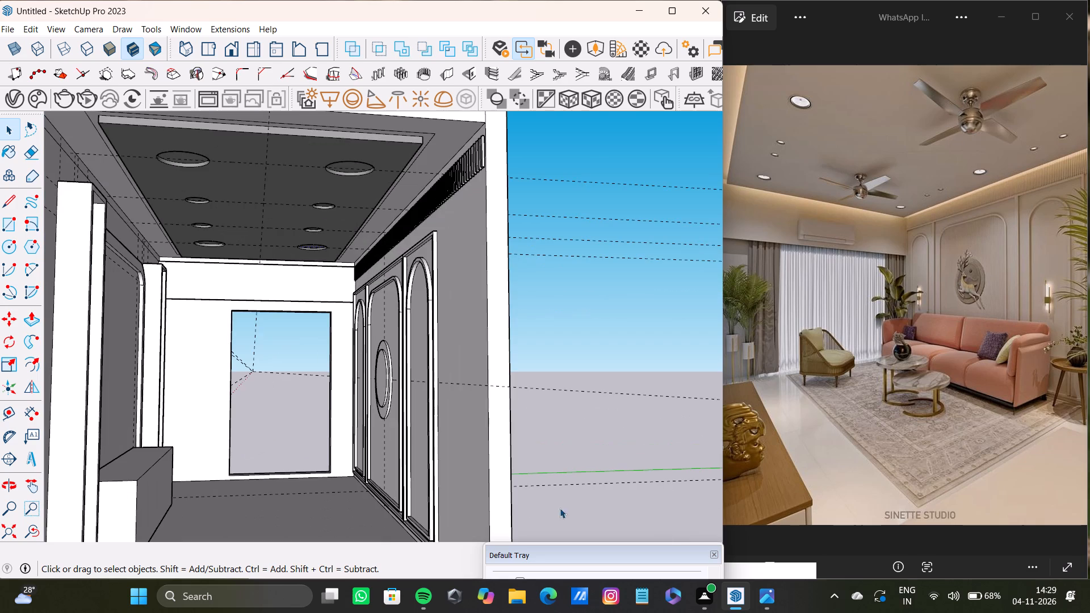
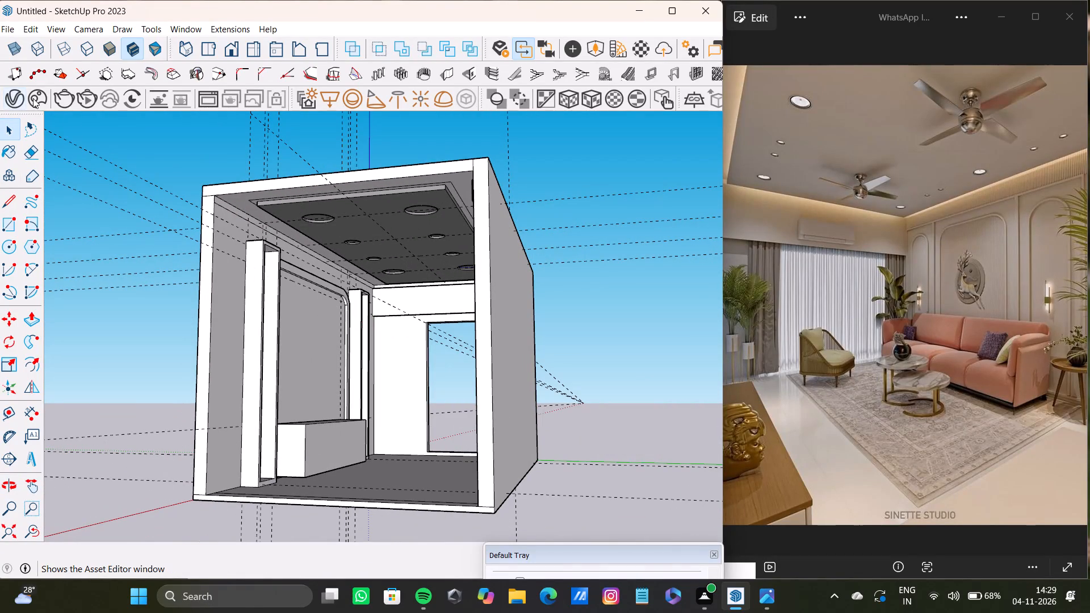
Import the Sand A01 200cm material from the downloaded materials in the Chaos Cosmos Browser.
left_click(33, 98)
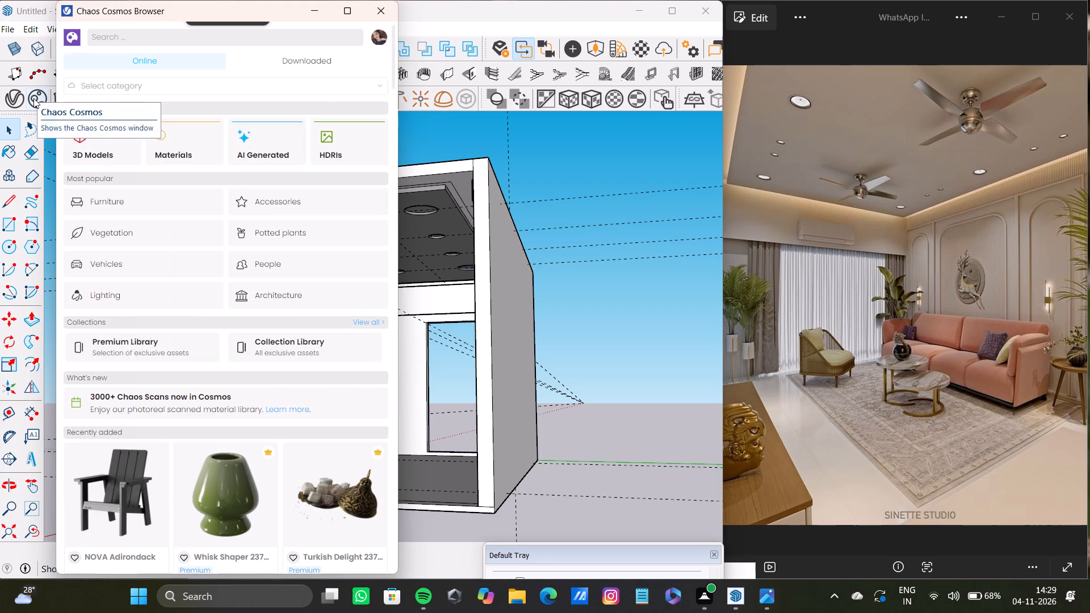
left_click(160, 149)
left_click(295, 65)
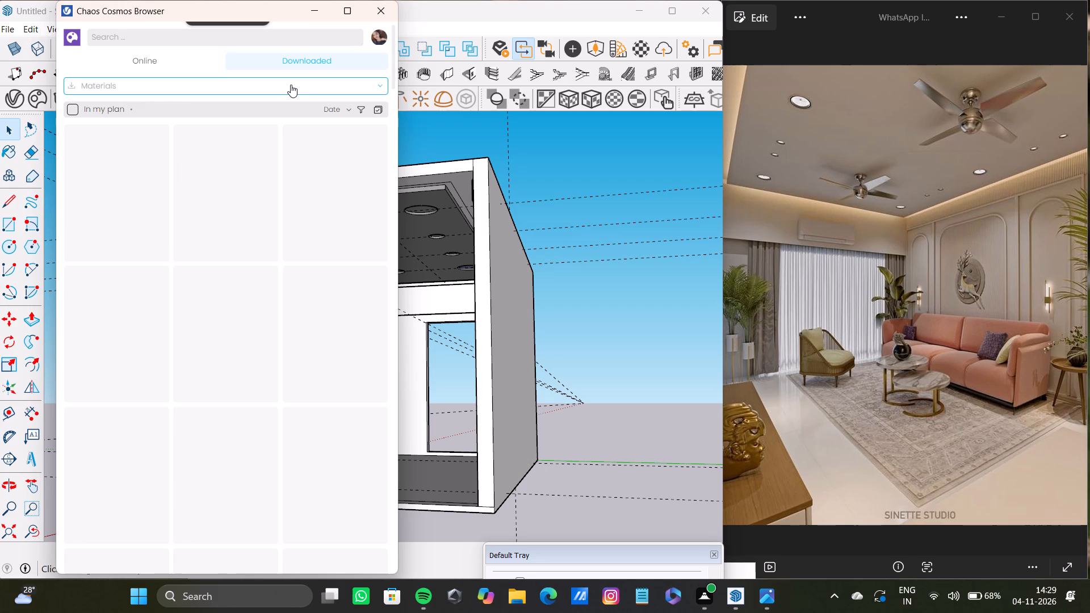
scroll(289, 267, "down", 9)
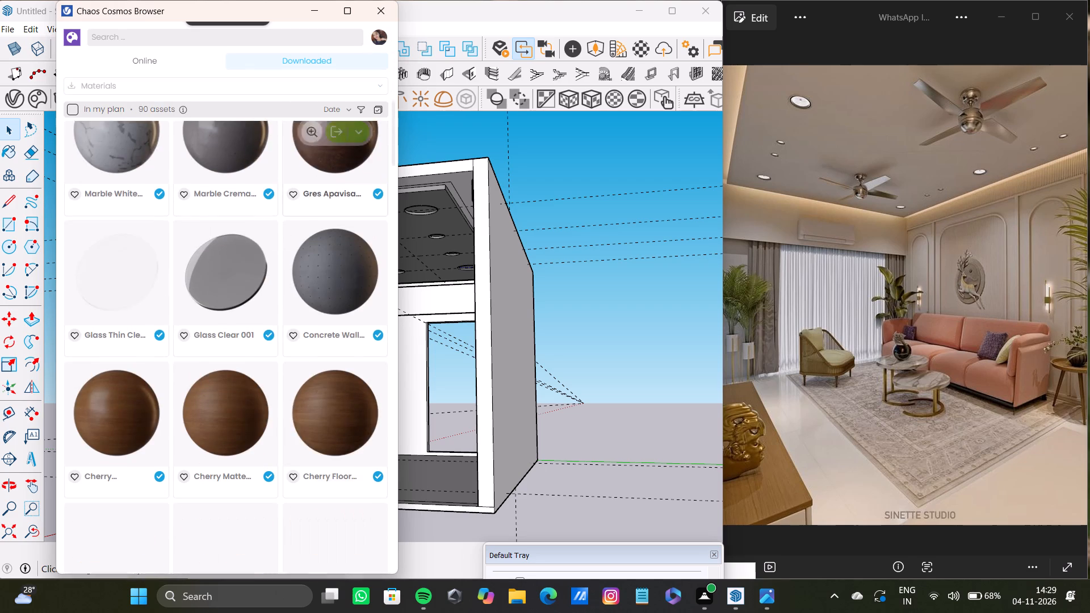
scroll(289, 268, "down", 7)
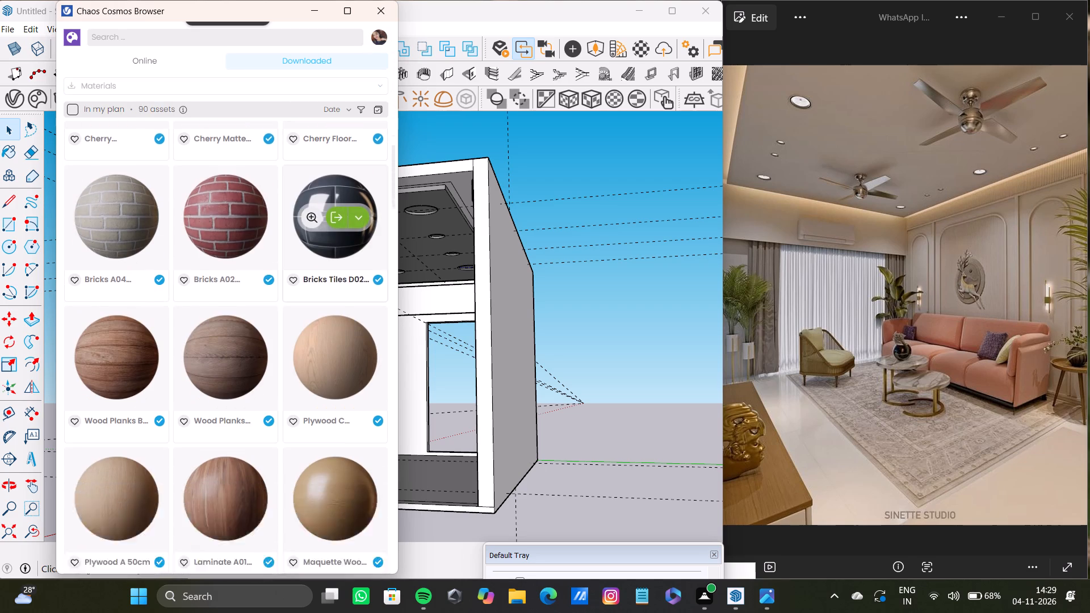
scroll(292, 291, "down", 2)
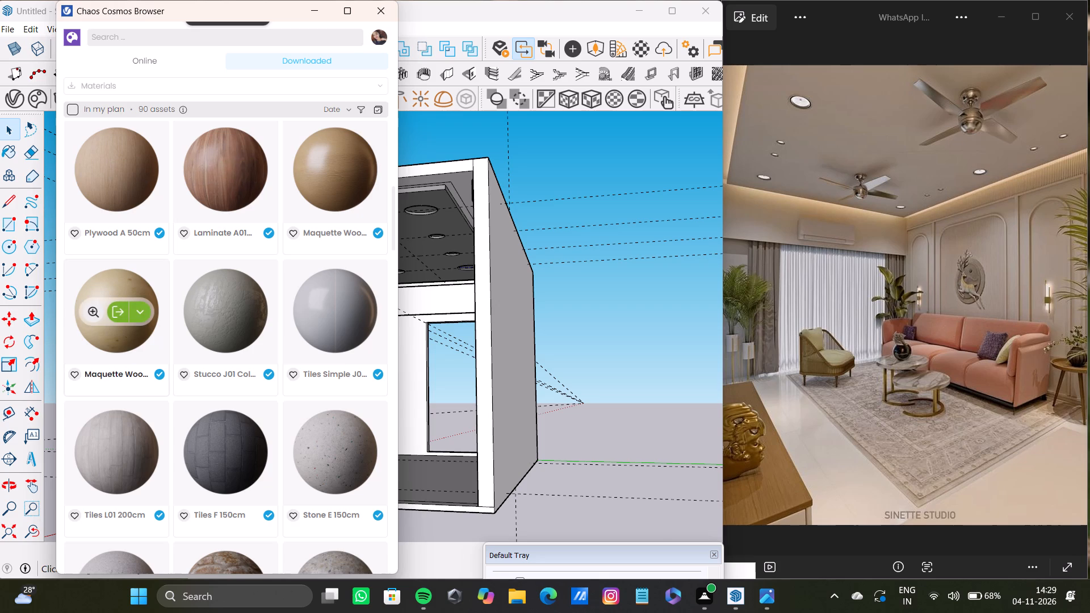
scroll(161, 363, "down", 6)
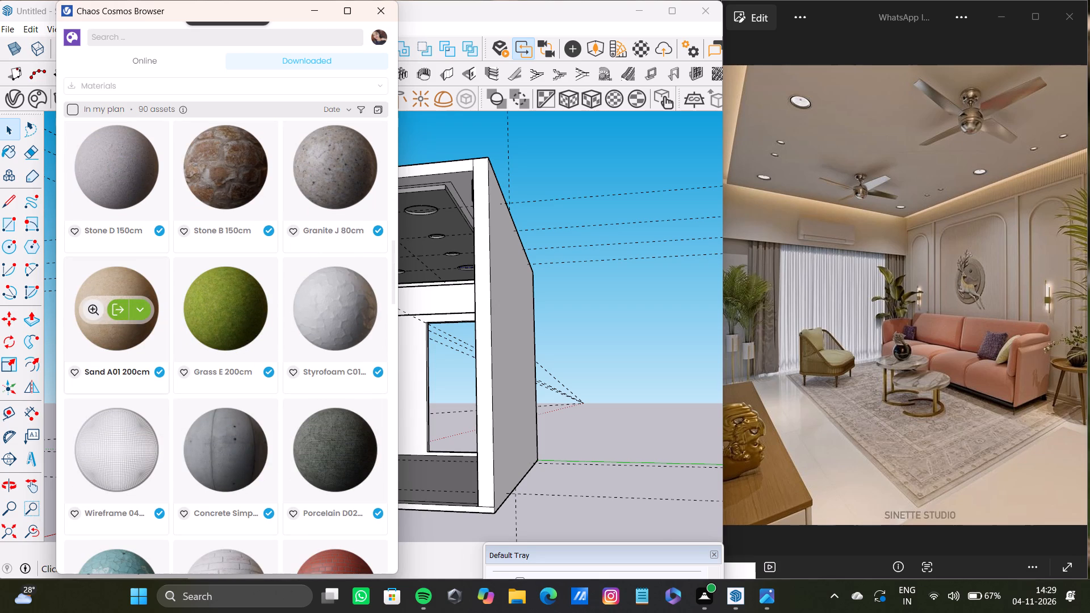
left_click(121, 317)
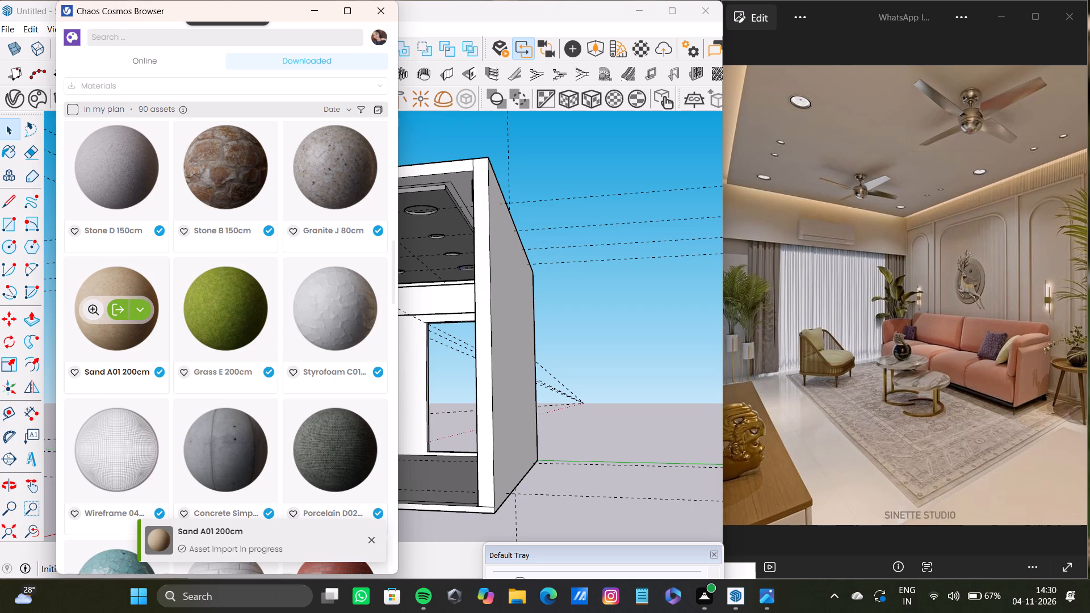
Import the Marble Beige 23-86 150cm material from the downloaded materials into the model.
scroll(159, 366, "down", 4)
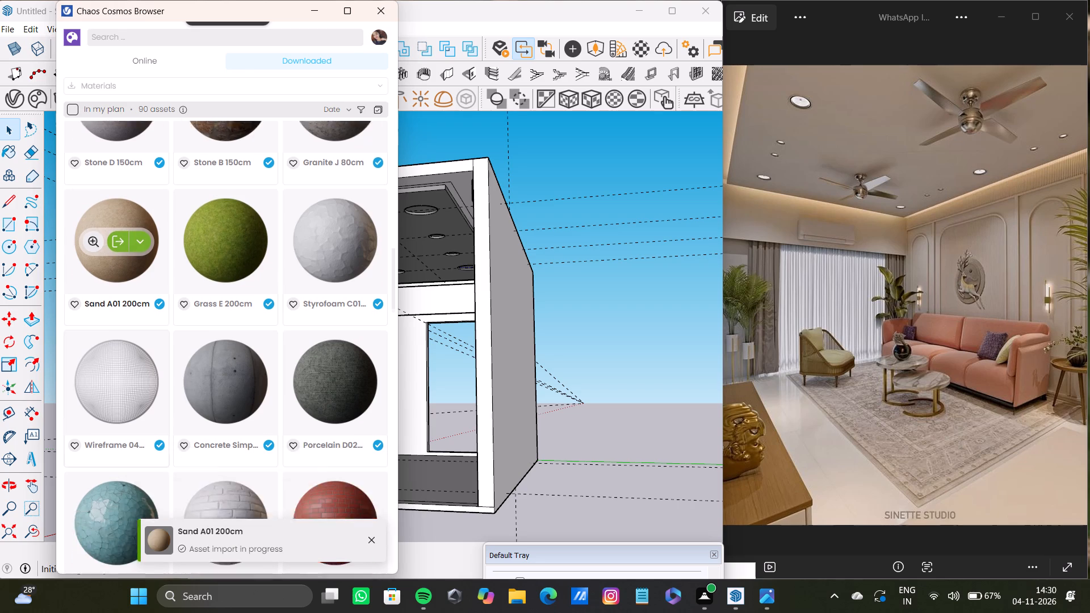
scroll(168, 377, "down", 5)
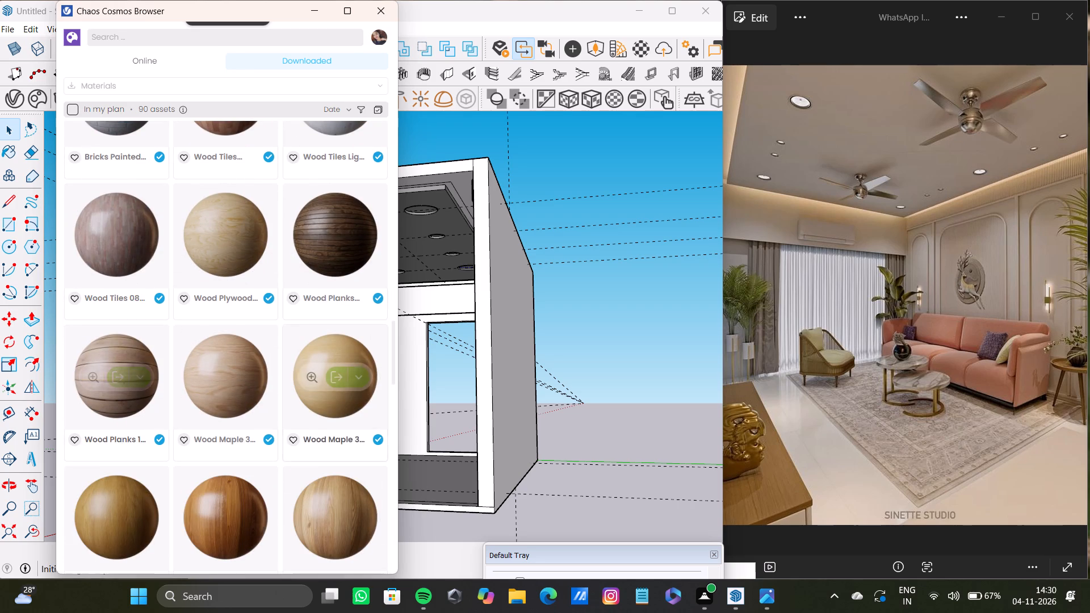
scroll(264, 384, "down", 15)
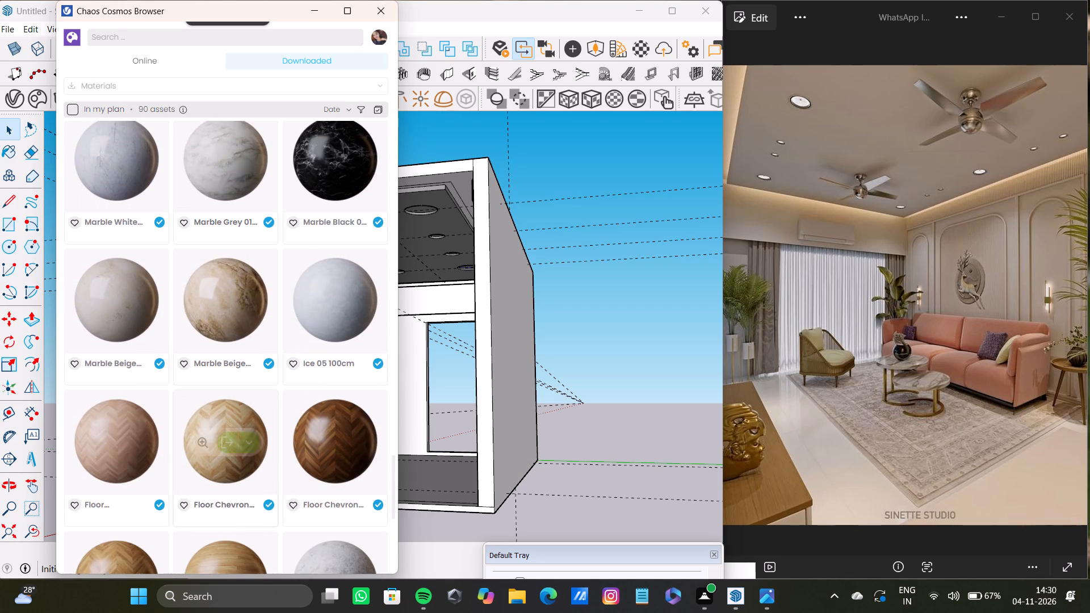
scroll(139, 334, "down", 10)
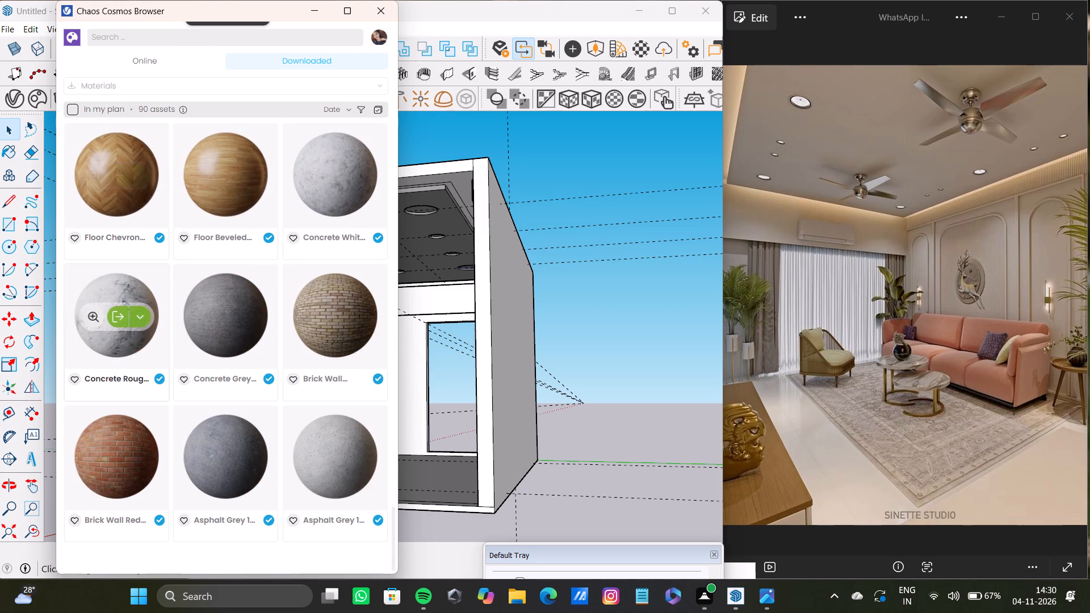
scroll(139, 335, "down", 4)
scroll(127, 334, "down", 19)
scroll(284, 373, "up", 1)
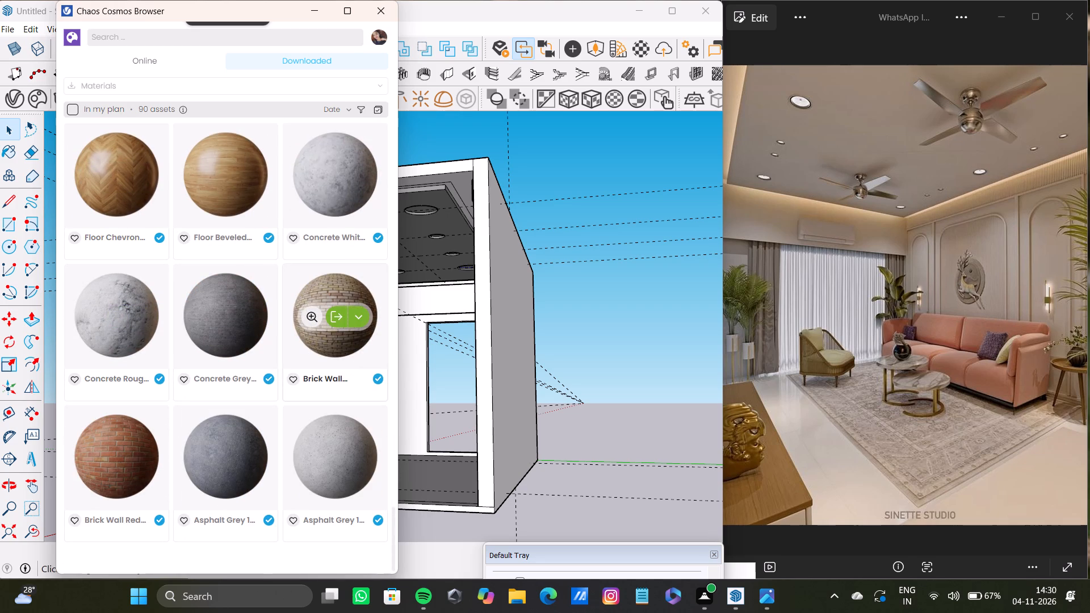
scroll(284, 373, "up", 3)
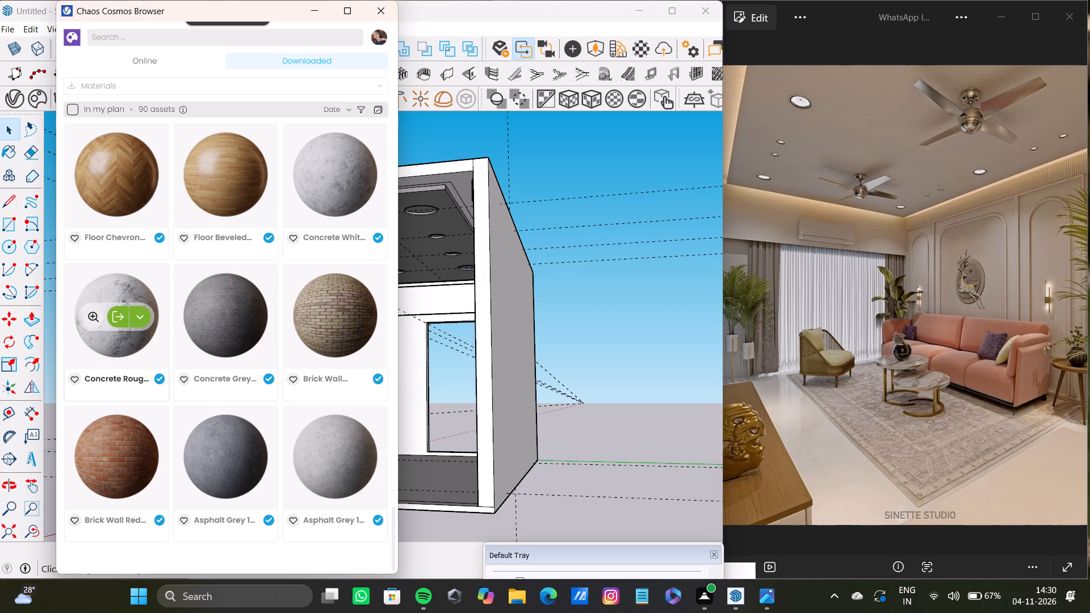
scroll(161, 287, "up", 5)
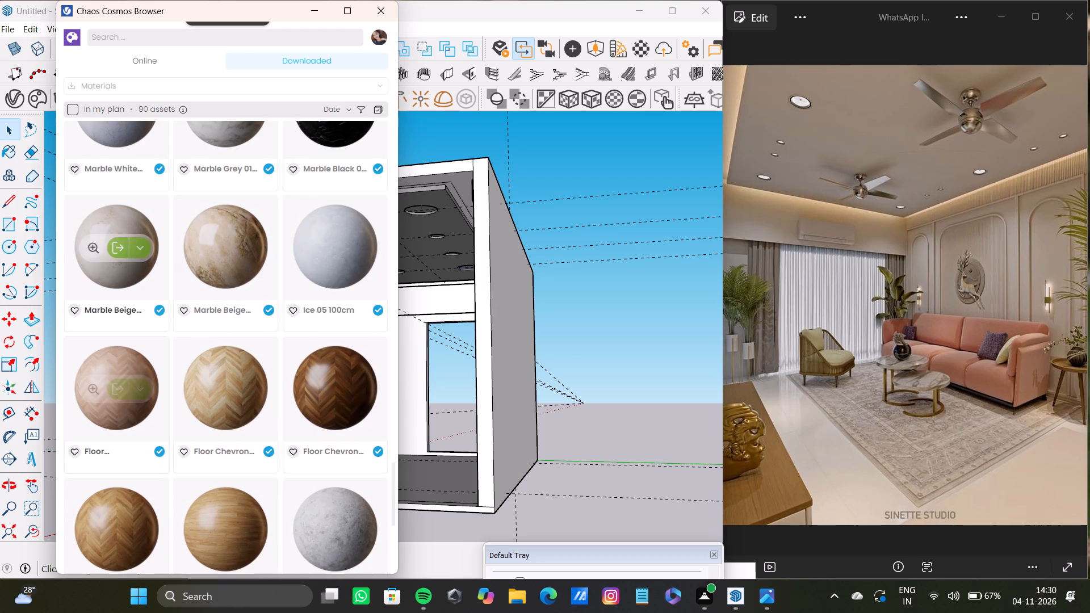
left_click(120, 255)
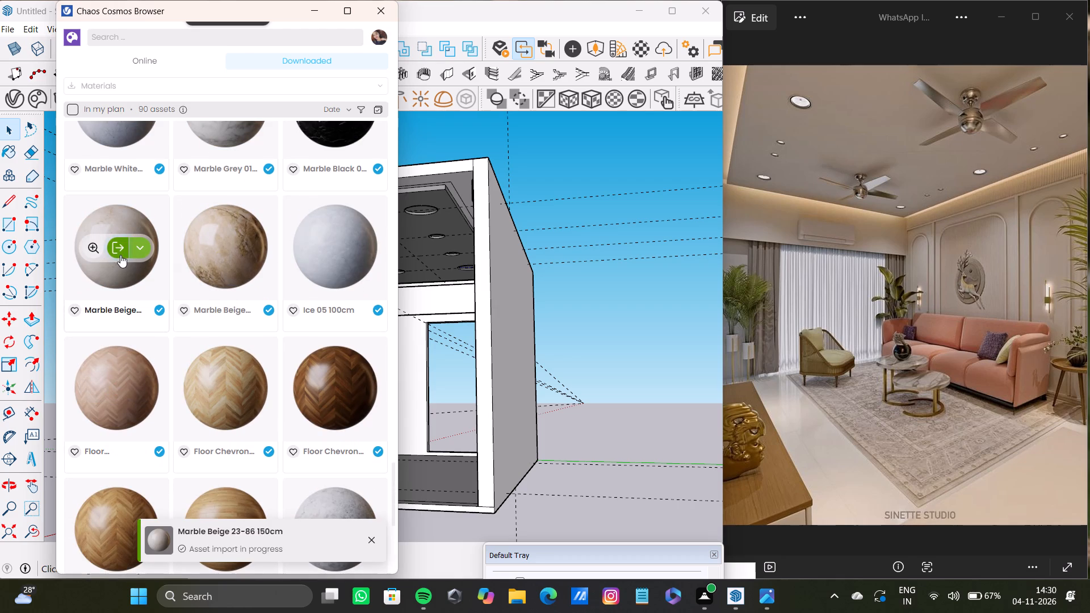
Look through the remaining downloaded materials and the online material library for finishes matching the reference room.
scroll(228, 358, "down", 5)
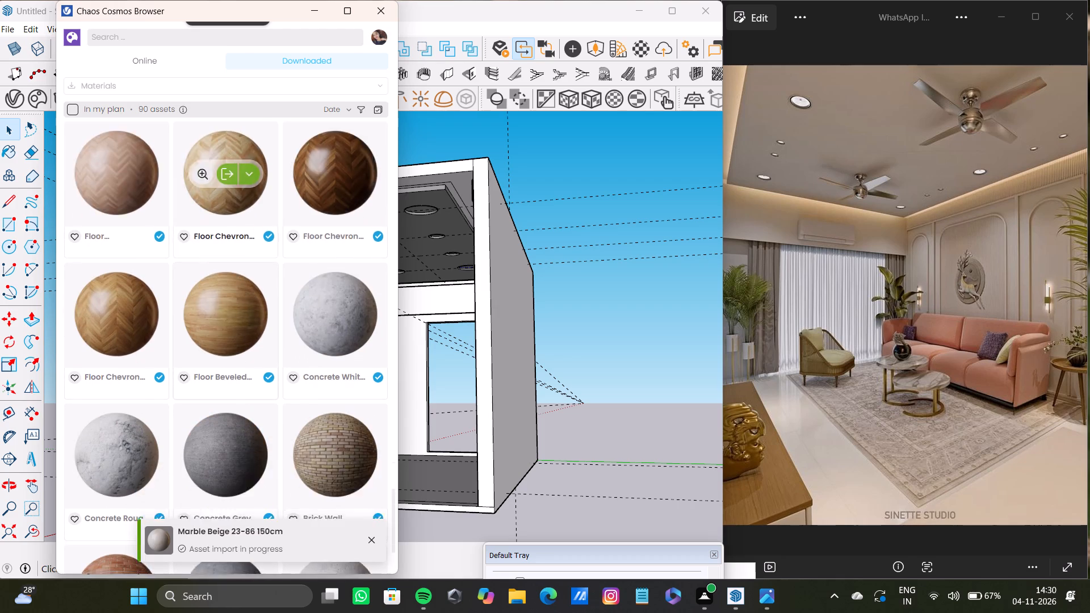
scroll(226, 358, "down", 20)
scroll(226, 358, "down", 1)
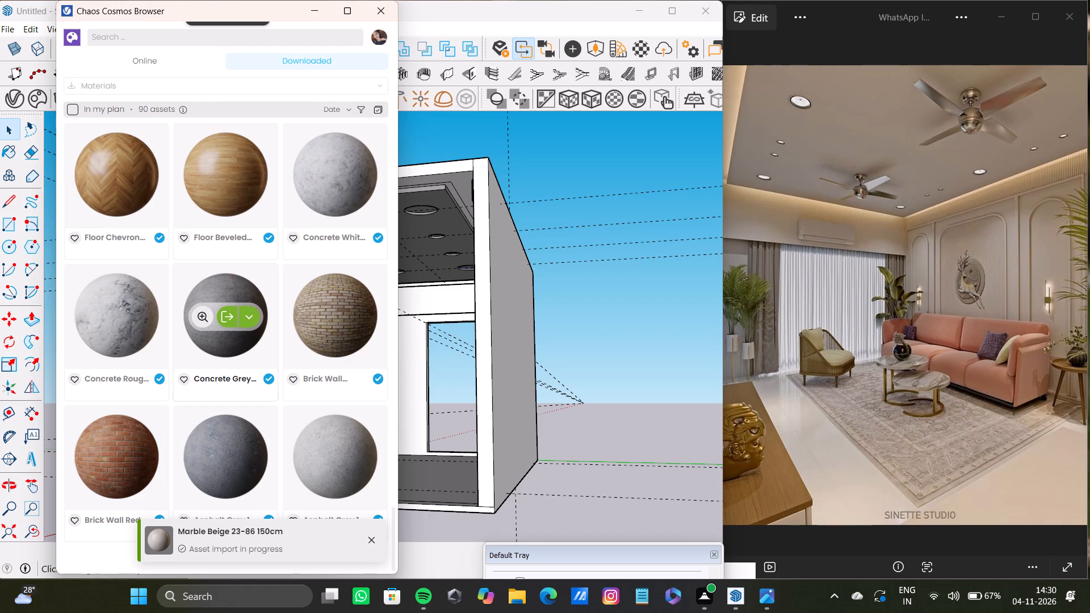
left_click(146, 65)
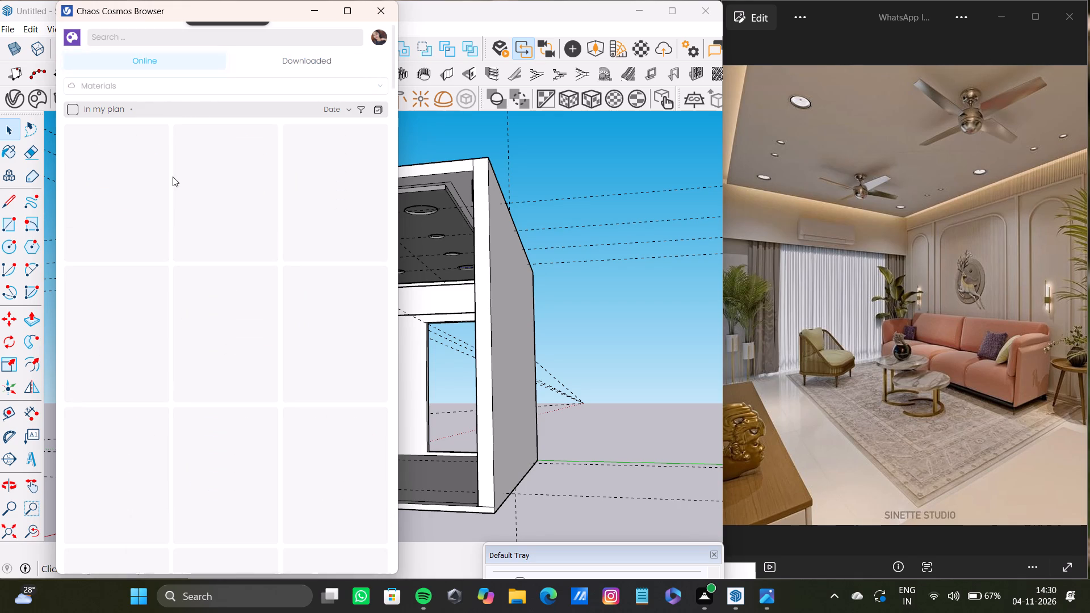
scroll(187, 291, "down", 6)
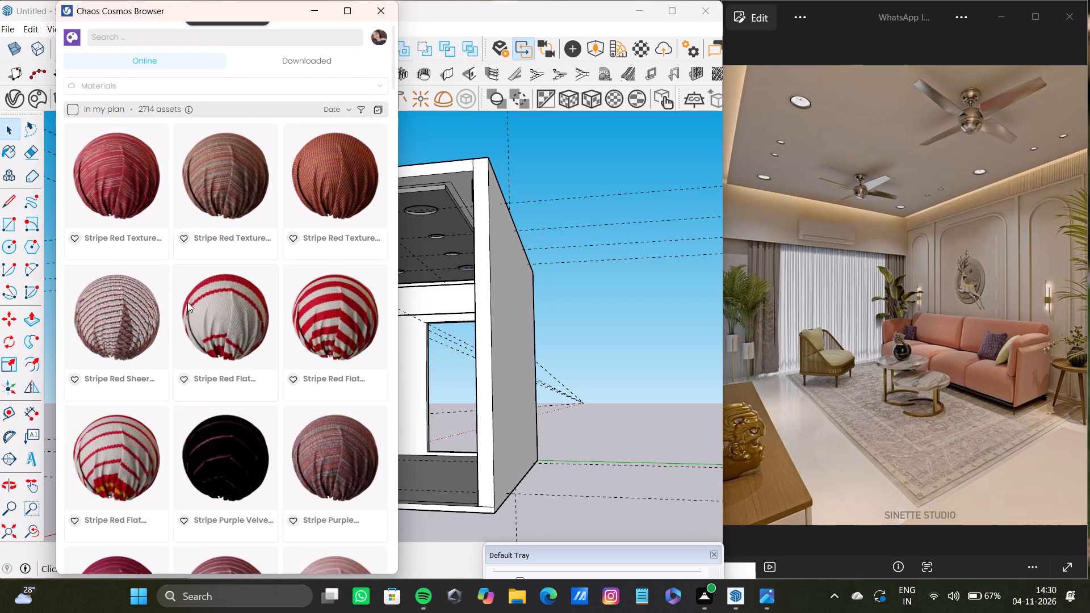
scroll(187, 302, "down", 18)
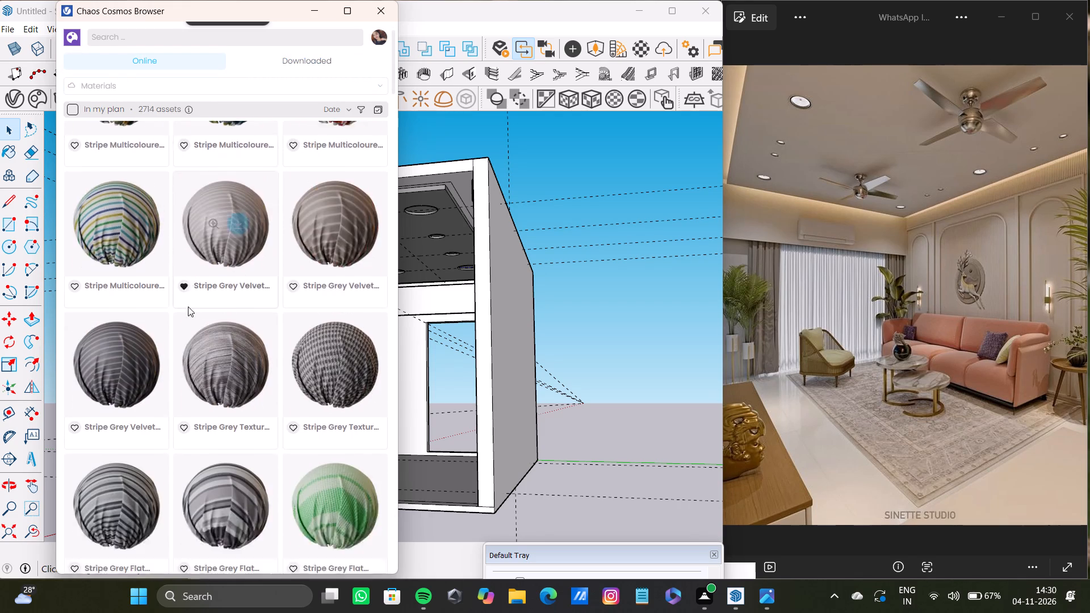
scroll(188, 306, "down", 18)
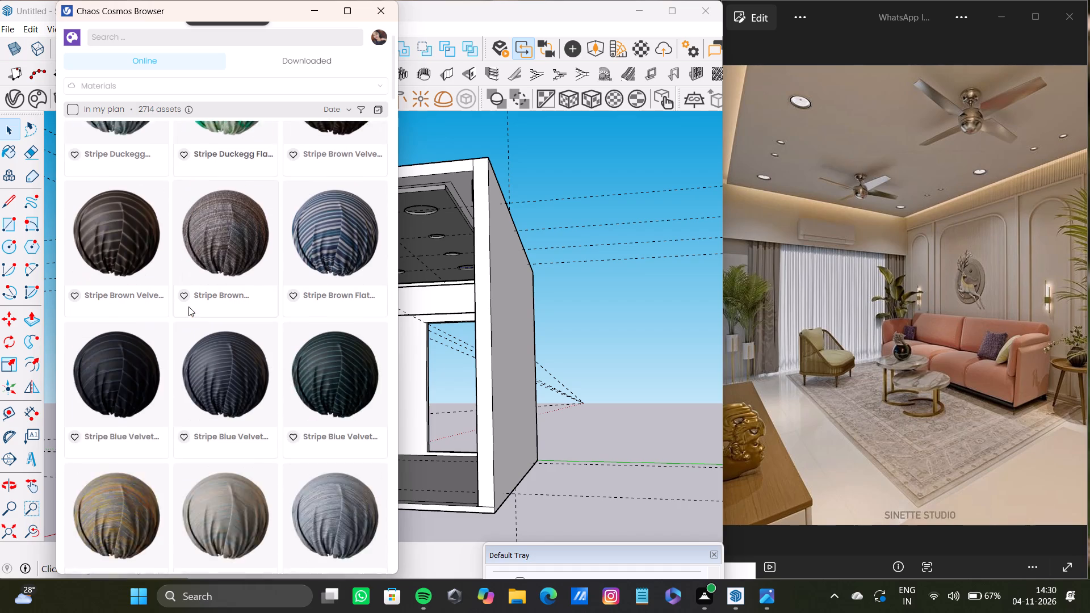
scroll(188, 306, "down", 2)
scroll(188, 307, "down", 20)
scroll(188, 307, "down", 5)
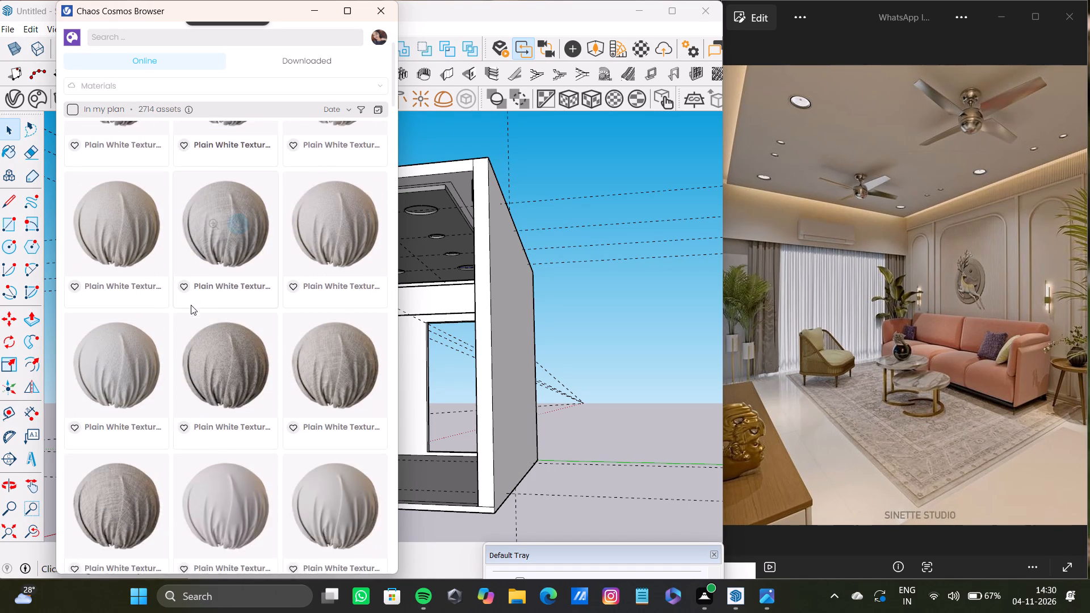
scroll(191, 305, "down", 20)
scroll(191, 305, "down", 2)
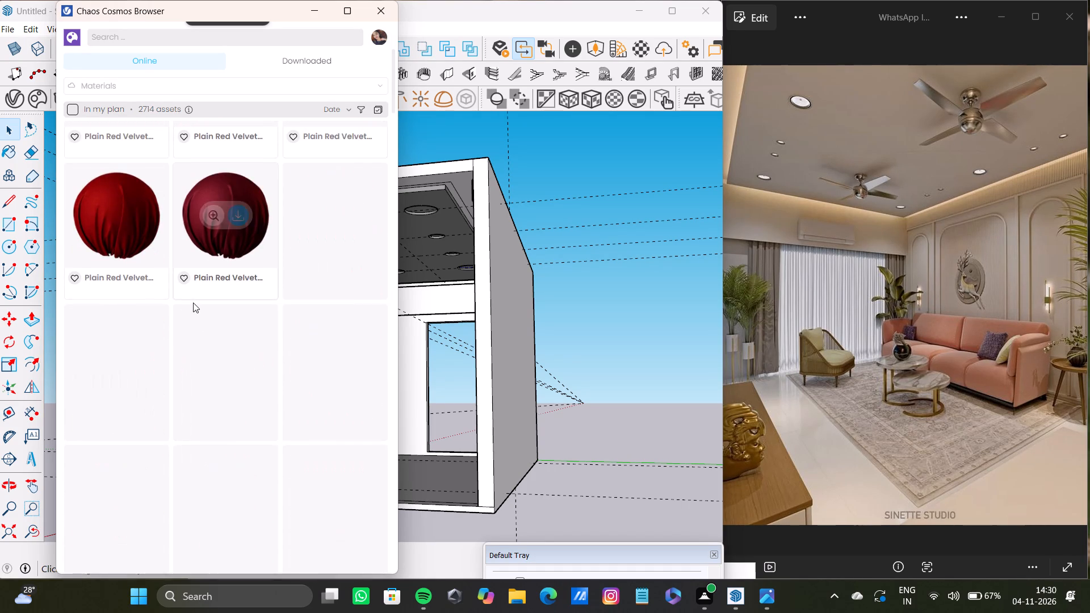
scroll(193, 303, "down", 10)
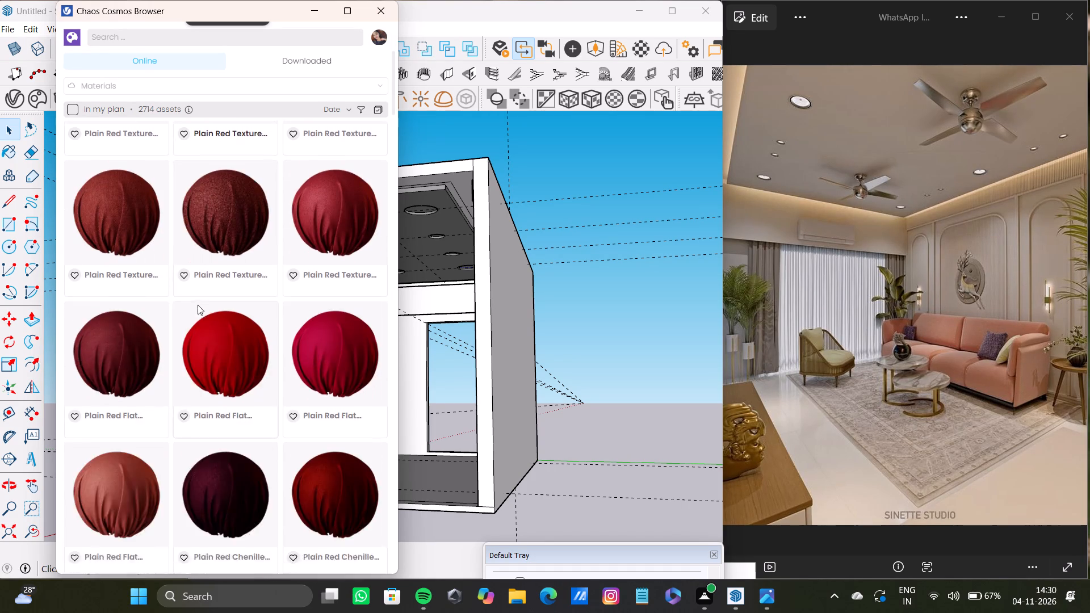
scroll(198, 305, "down", 16)
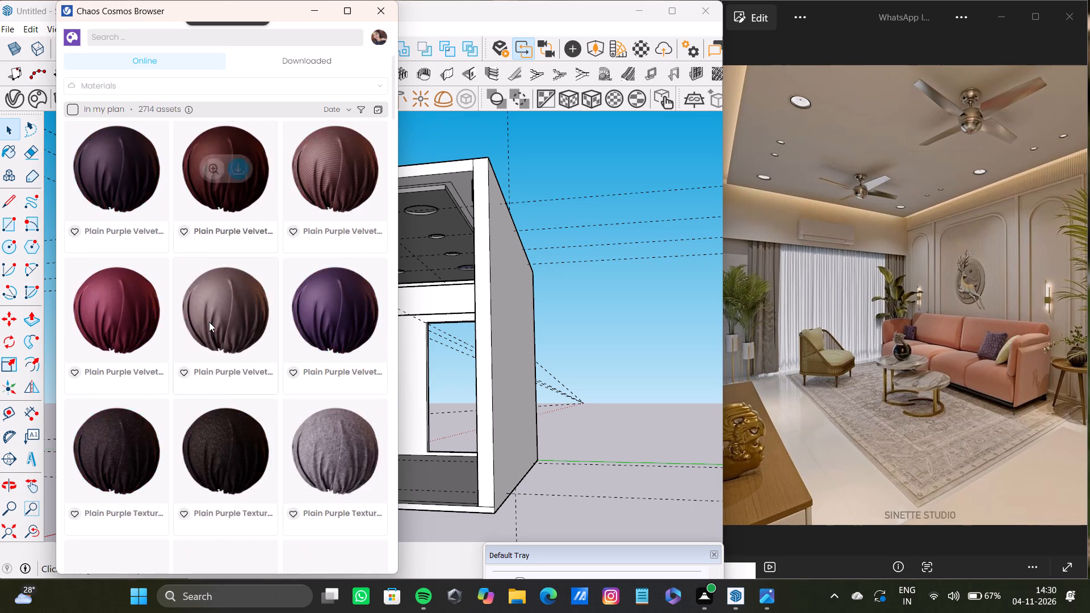
scroll(209, 322, "down", 20)
scroll(209, 322, "down", 10)
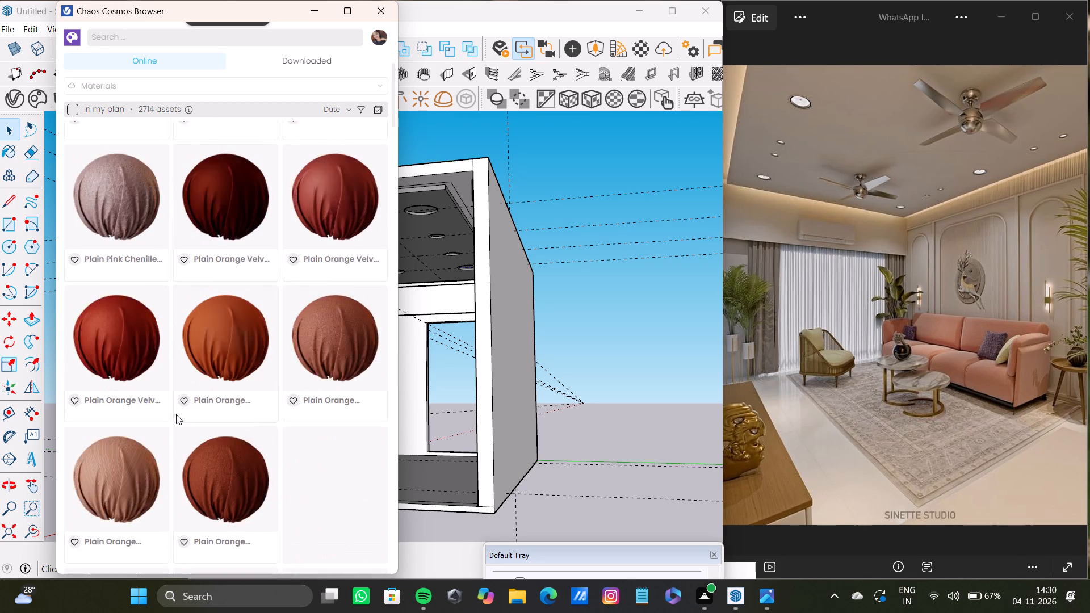
scroll(176, 414, "down", 20)
scroll(176, 414, "down", 10)
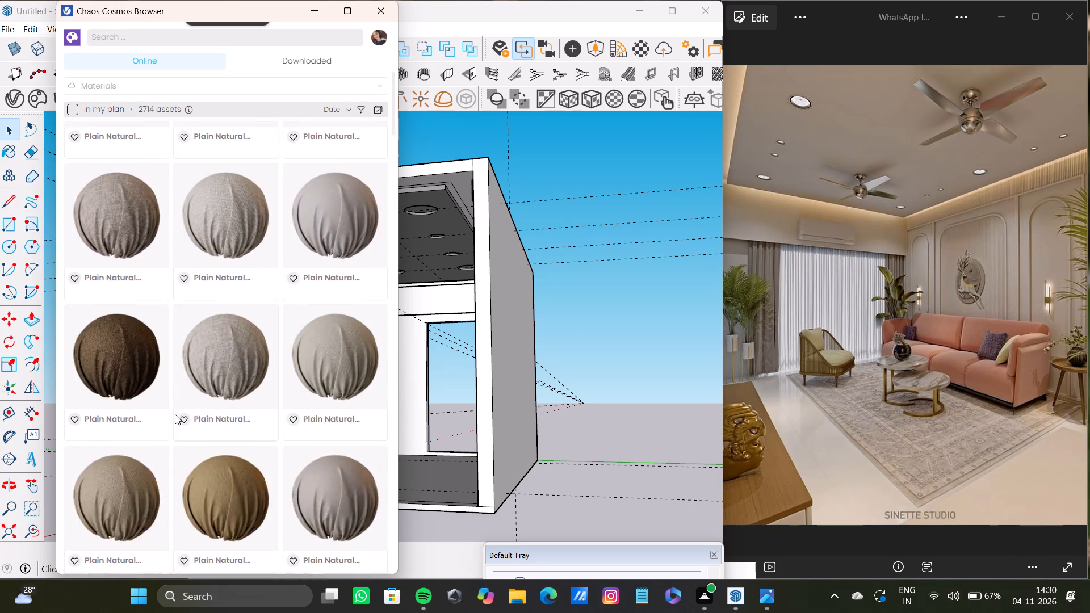
scroll(175, 414, "down", 20)
scroll(175, 414, "down", 10)
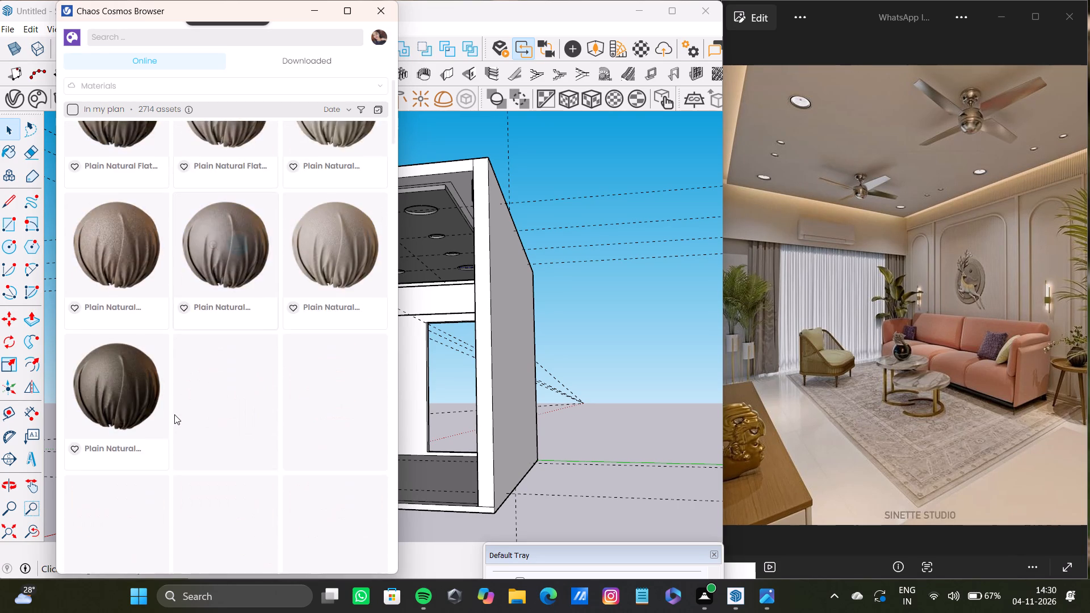
scroll(174, 414, "down", 3)
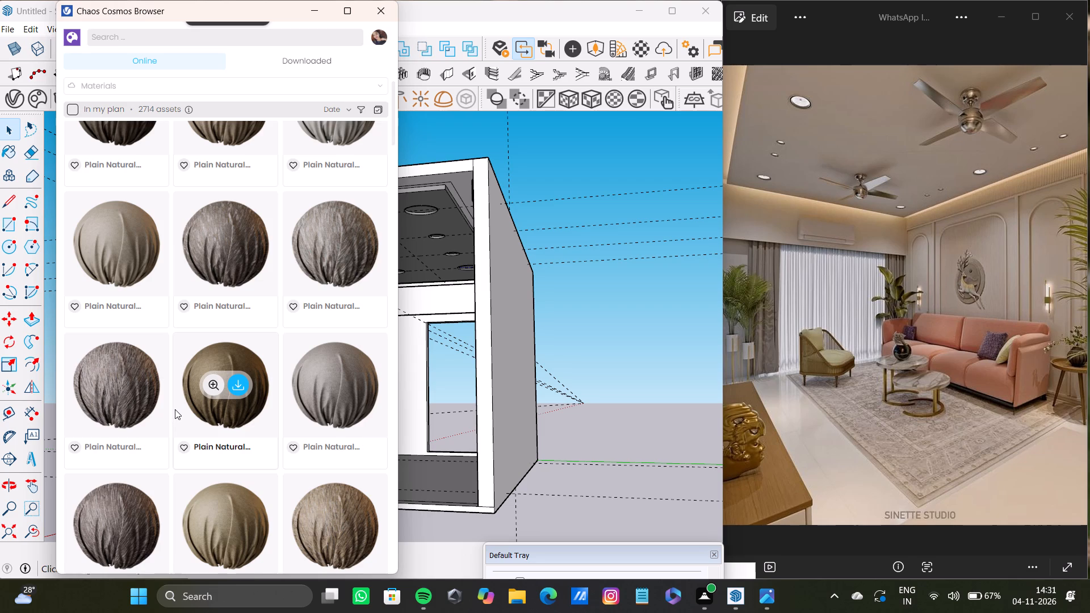
scroll(203, 433, "down", 17)
scroll(286, 369, "down", 4)
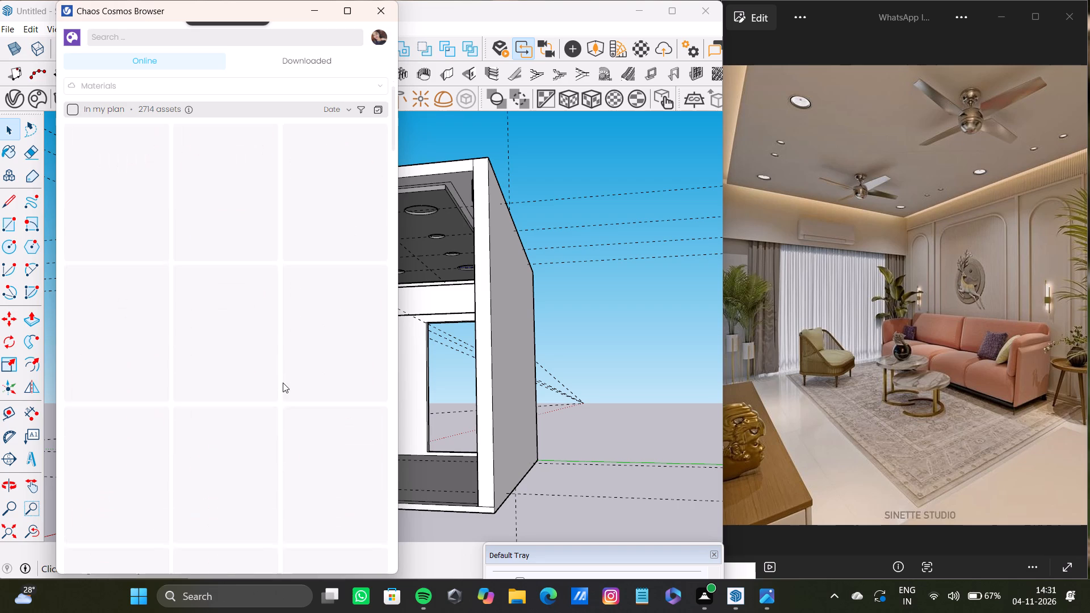
scroll(283, 383, "down", 4)
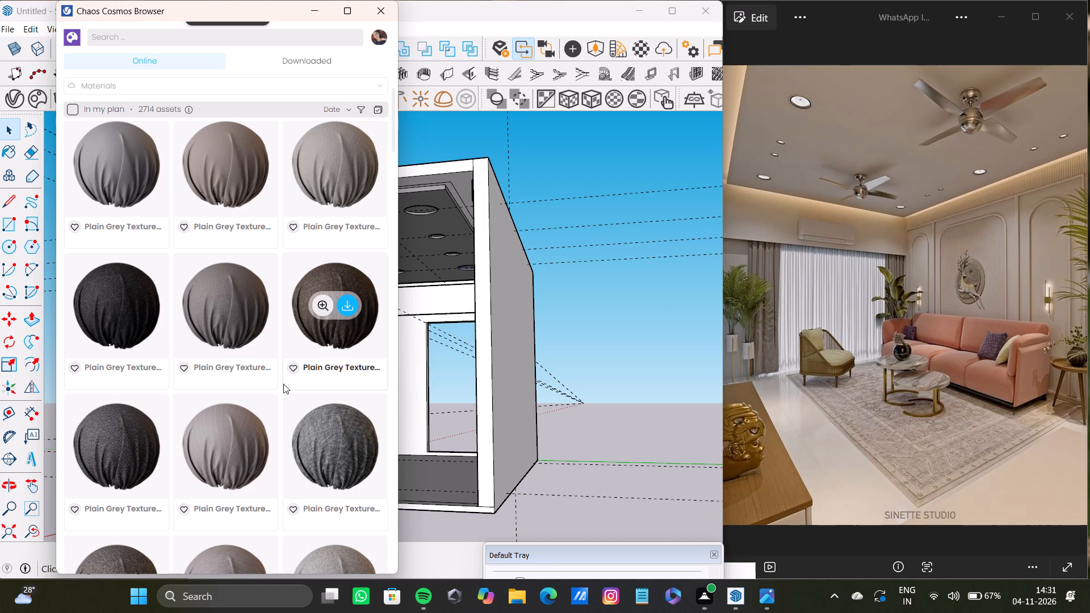
scroll(283, 384, "down", 4)
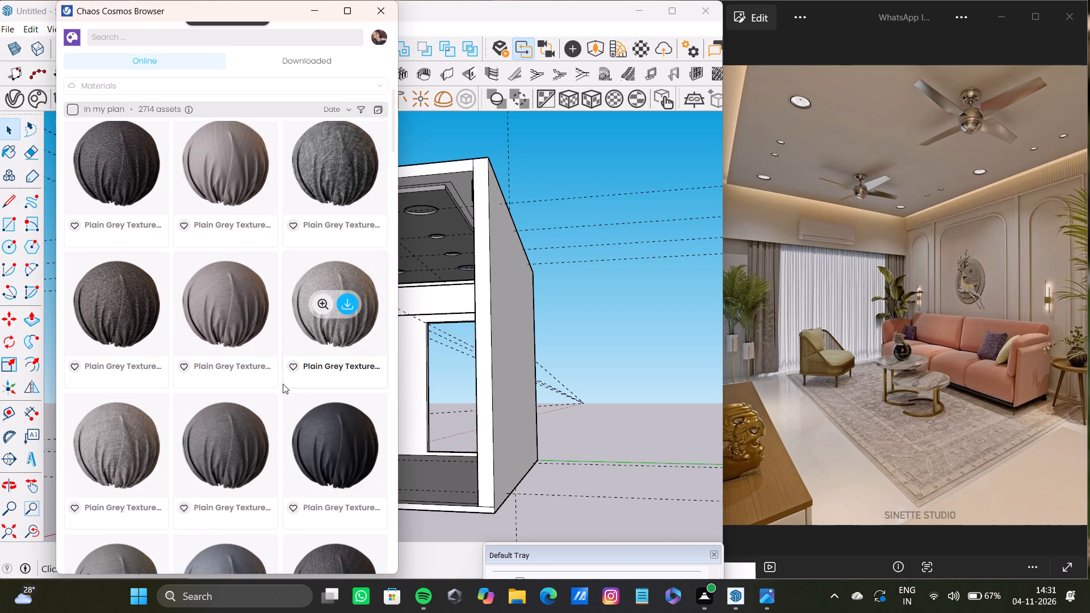
scroll(278, 385, "down", 10)
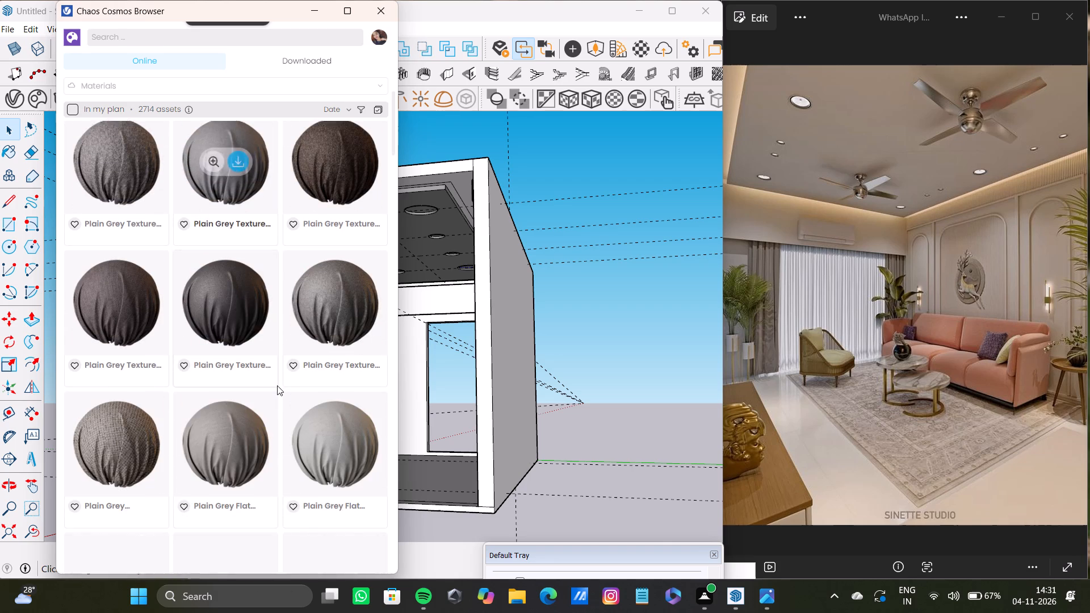
scroll(277, 385, "down", 19)
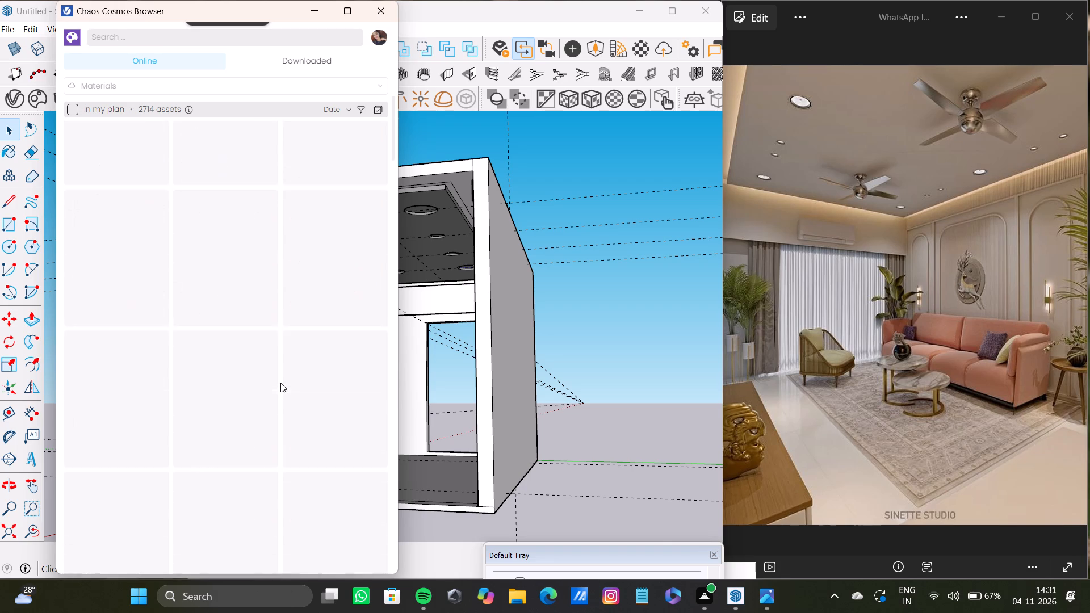
scroll(280, 381, "down", 4)
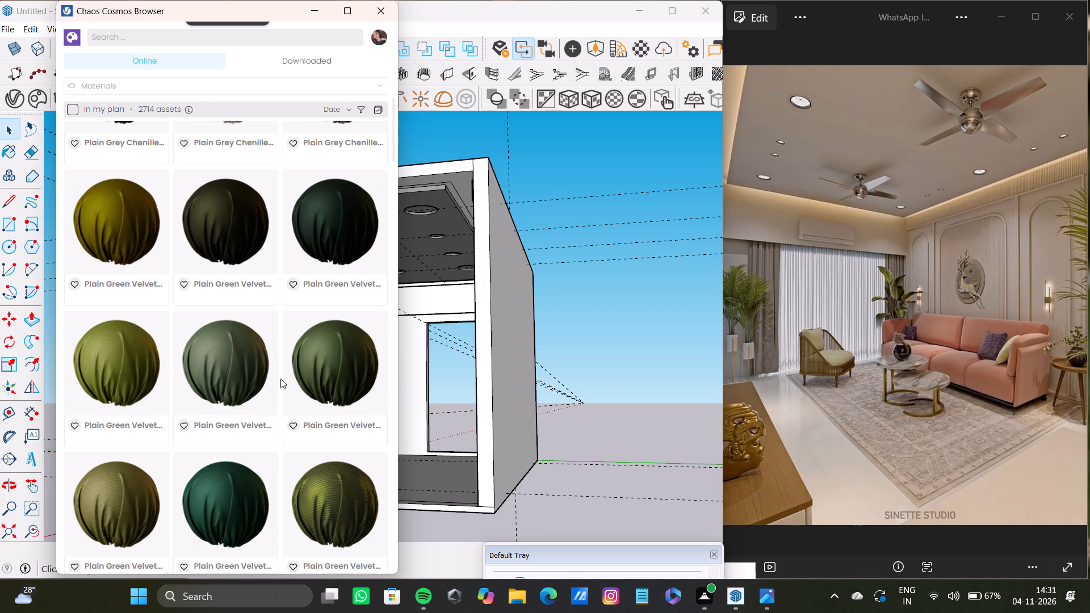
Browse the plain, graphical and geometric fabric materials in the online library for finishes matching the reference room.
scroll(280, 379, "down", 9)
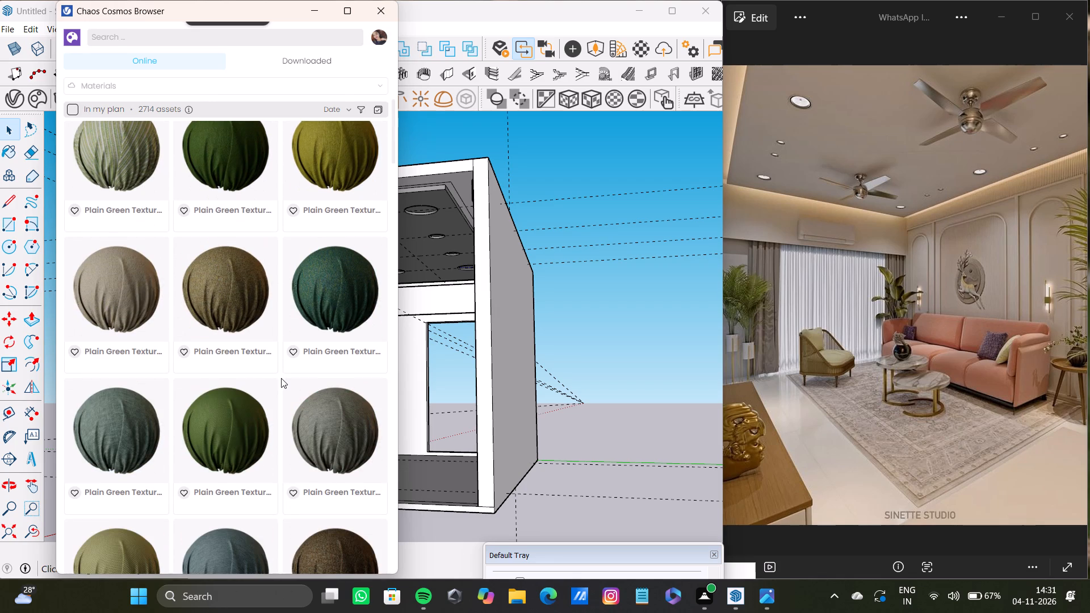
scroll(281, 378, "down", 3)
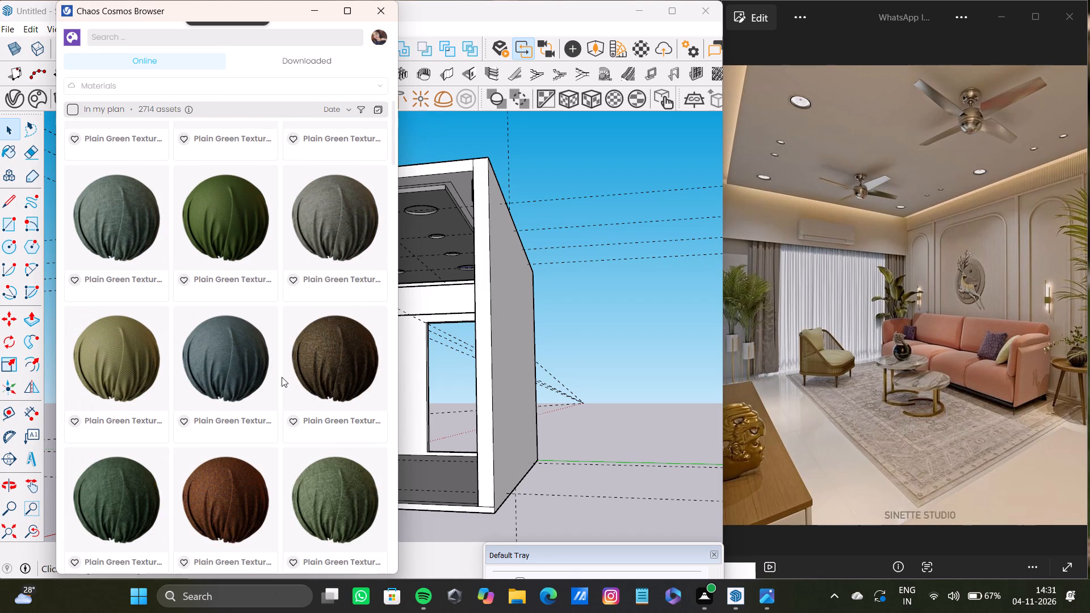
scroll(282, 377, "down", 18)
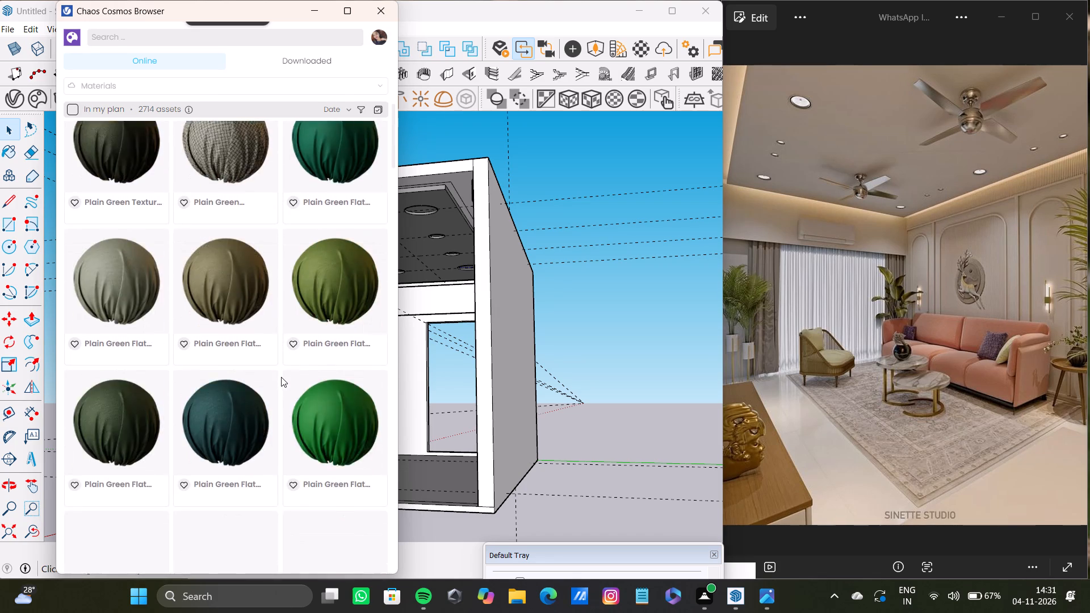
scroll(281, 377, "down", 20)
scroll(281, 377, "down", 7)
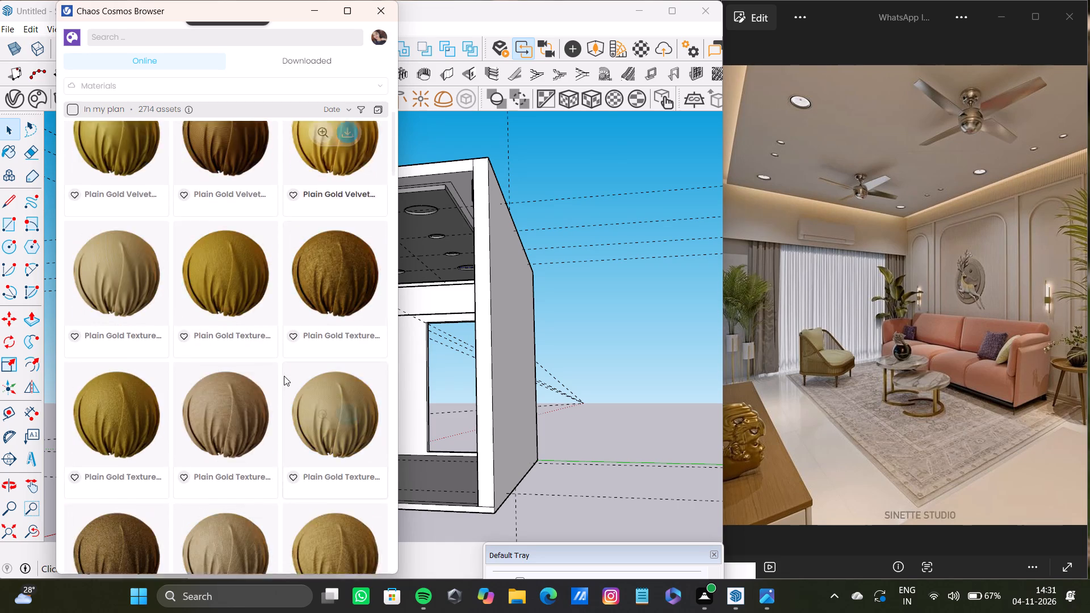
scroll(284, 376, "down", 20)
scroll(284, 376, "down", 7)
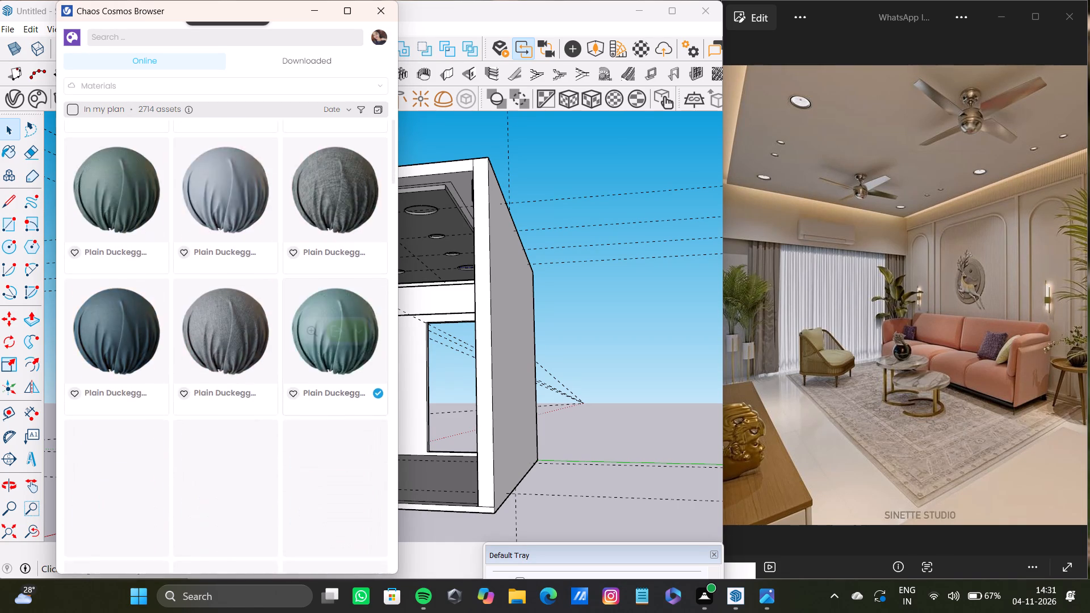
scroll(291, 370, "down", 20)
scroll(291, 370, "down", 7)
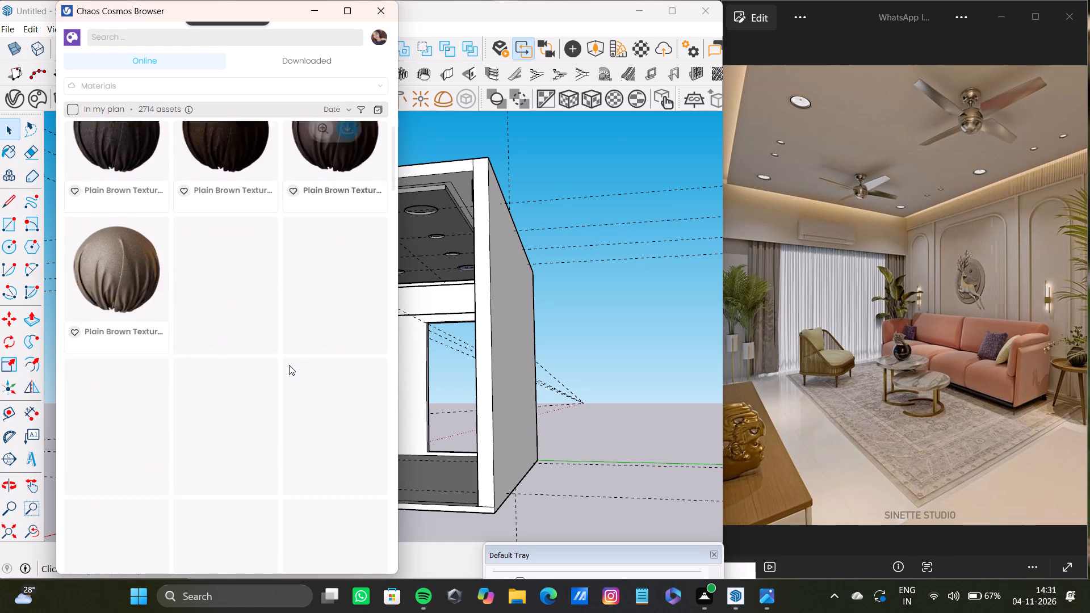
scroll(289, 365, "down", 20)
scroll(289, 365, "down", 7)
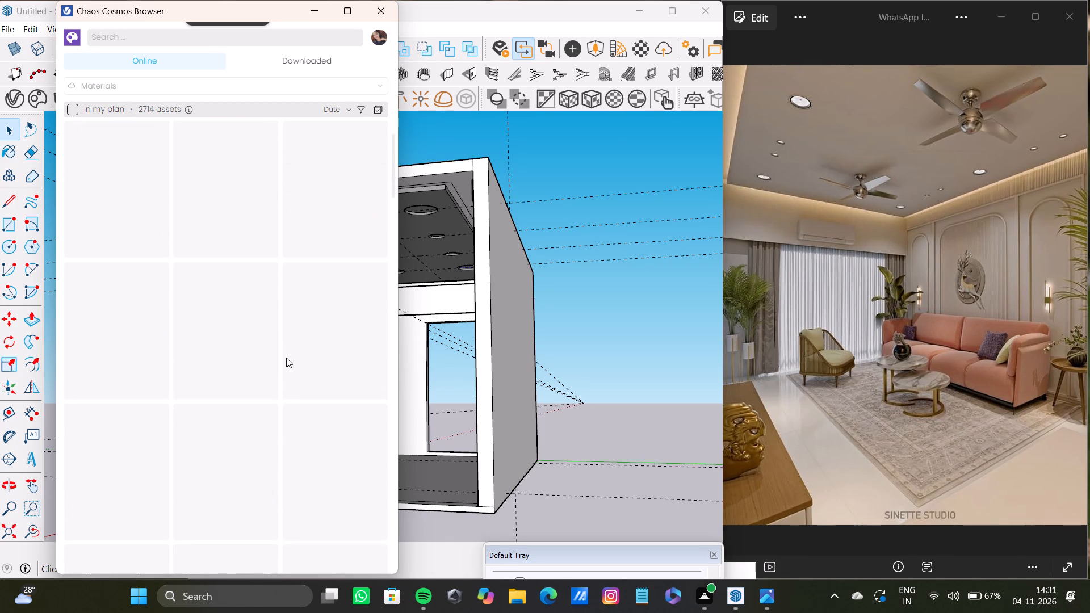
scroll(286, 358, "down", 20)
scroll(286, 358, "down", 6)
scroll(288, 355, "down", 18)
scroll(289, 355, "down", 15)
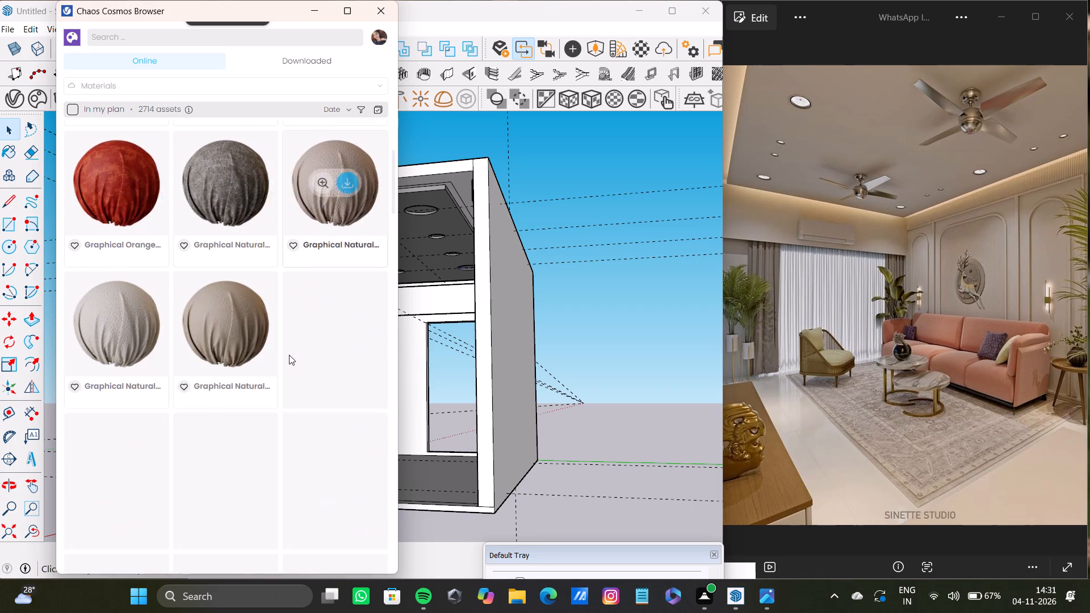
scroll(289, 355, "down", 16)
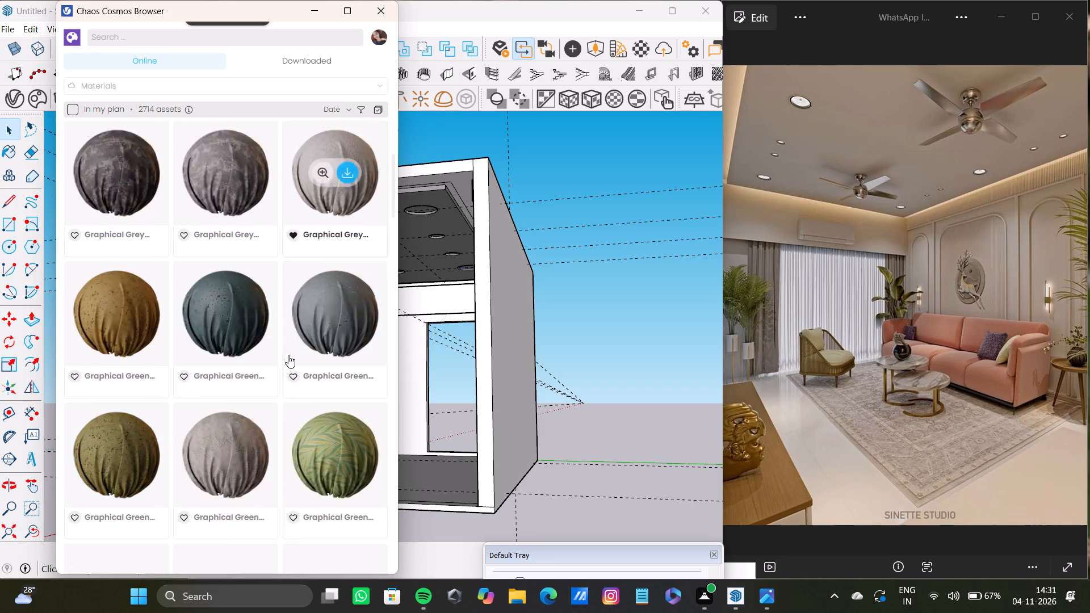
scroll(288, 355, "down", 20)
scroll(288, 355, "down", 7)
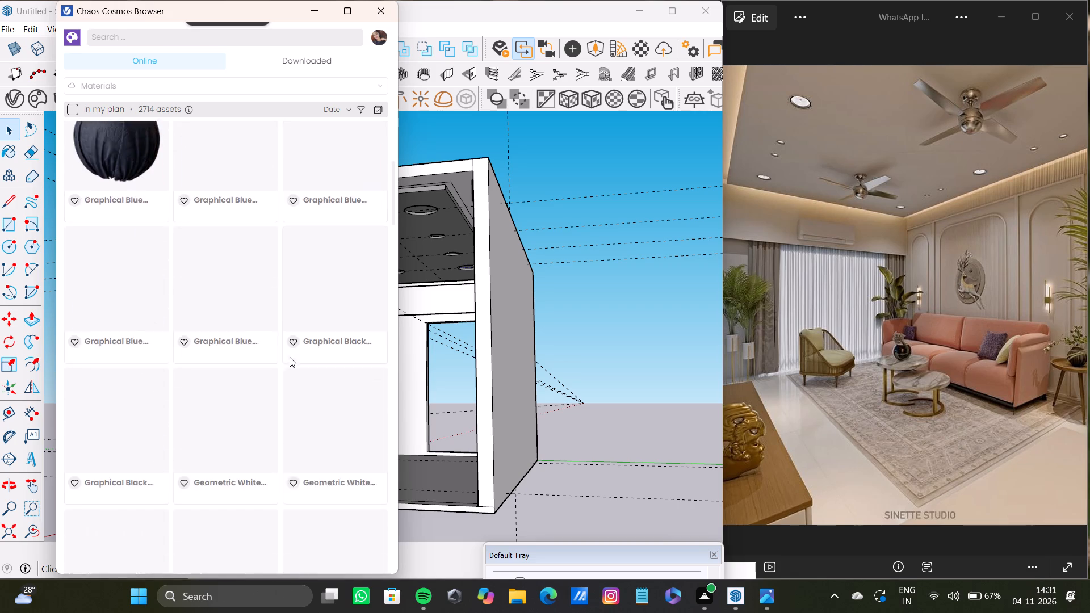
scroll(290, 357, "down", 20)
scroll(290, 357, "down", 7)
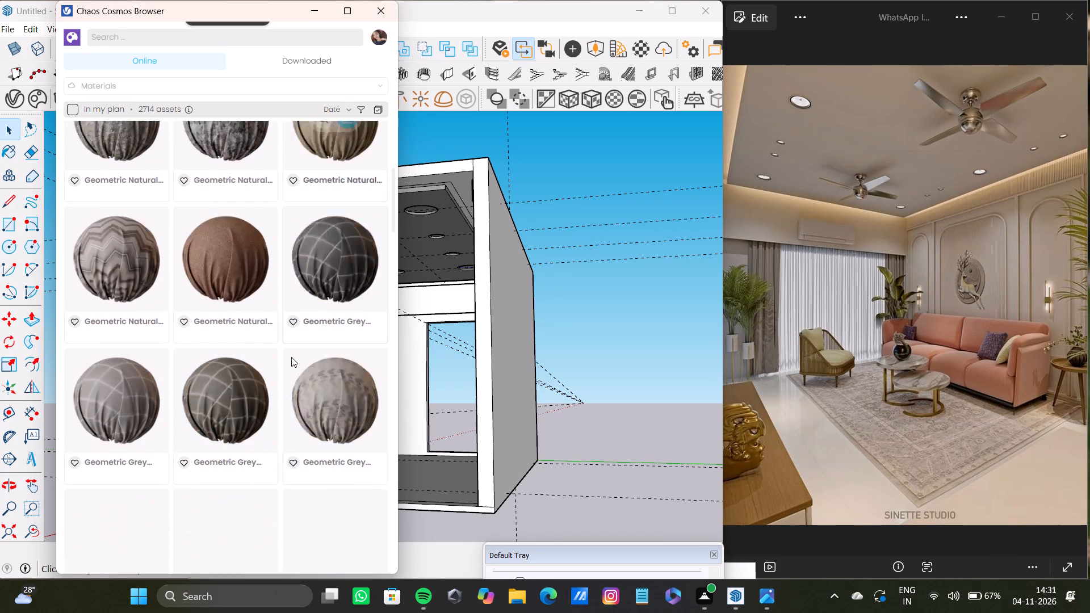
scroll(291, 357, "down", 18)
scroll(292, 359, "down", 20)
scroll(292, 359, "down", 7)
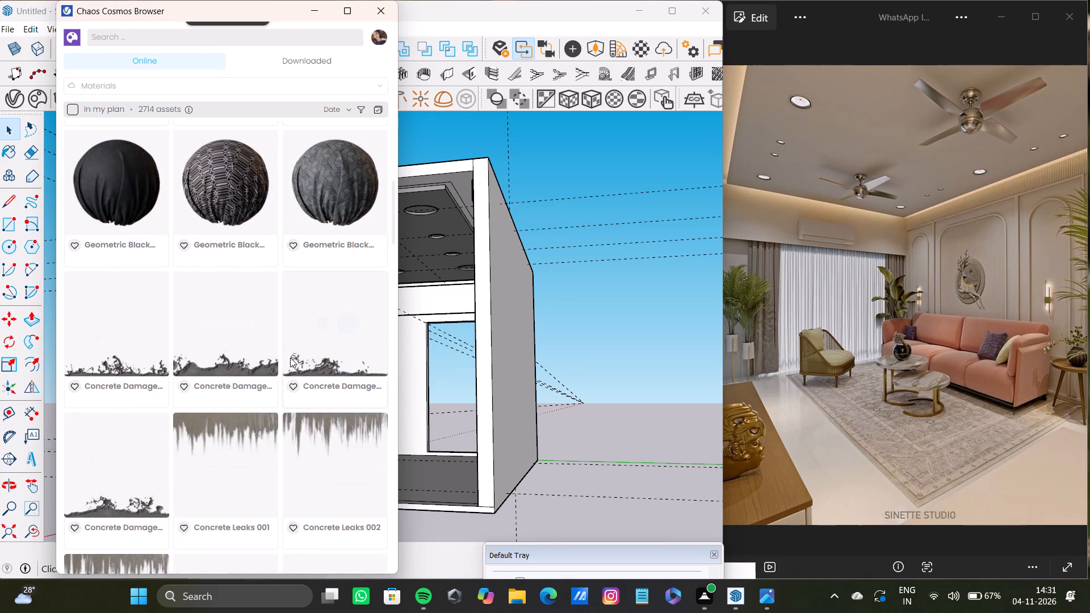
scroll(290, 358, "down", 16)
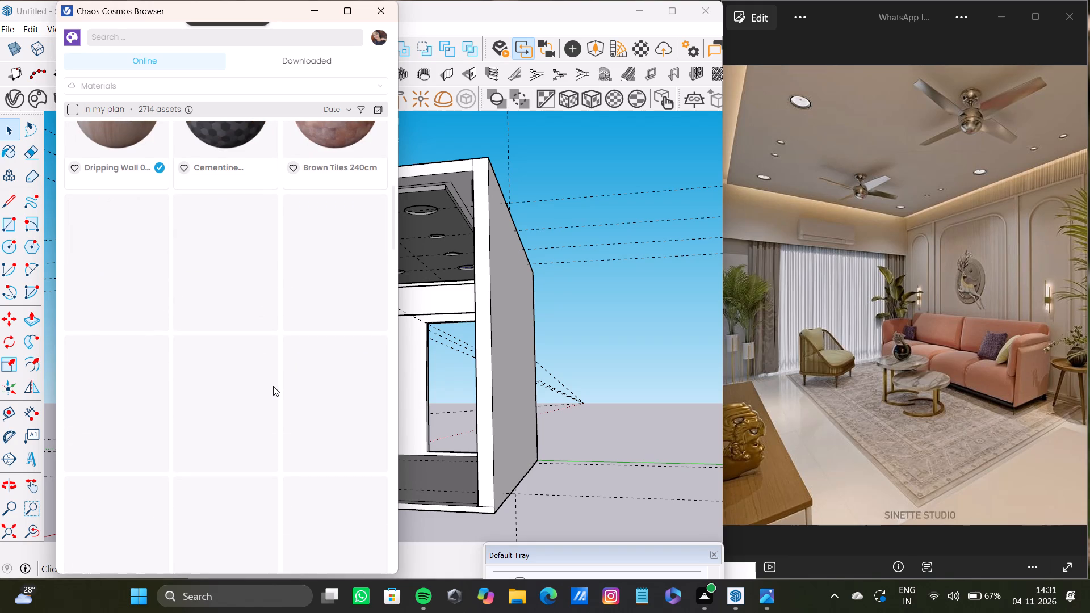
scroll(273, 390, "down", 6)
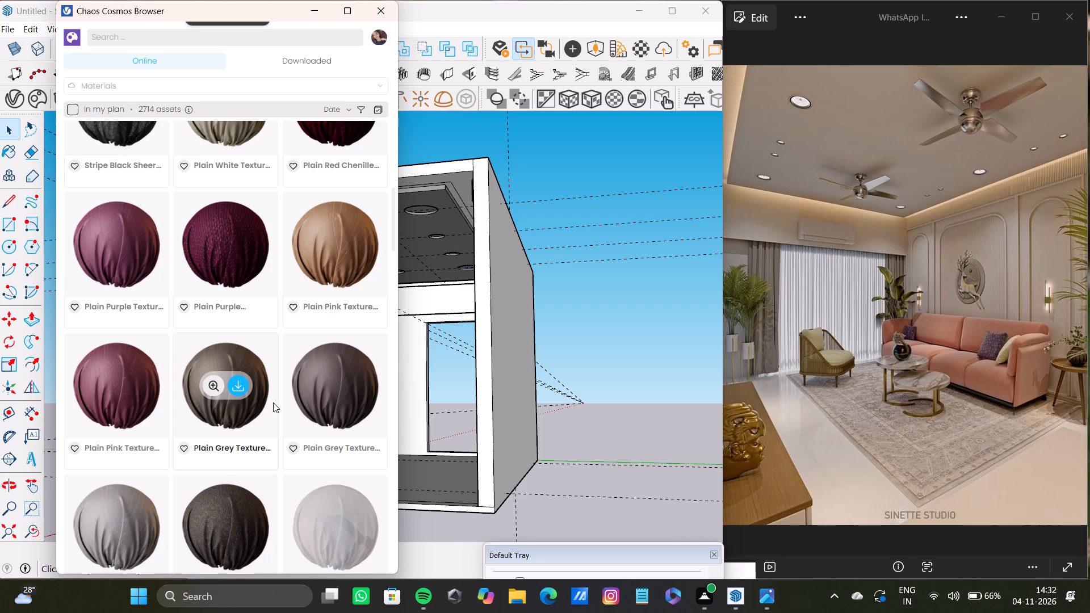
scroll(280, 408, "down", 20)
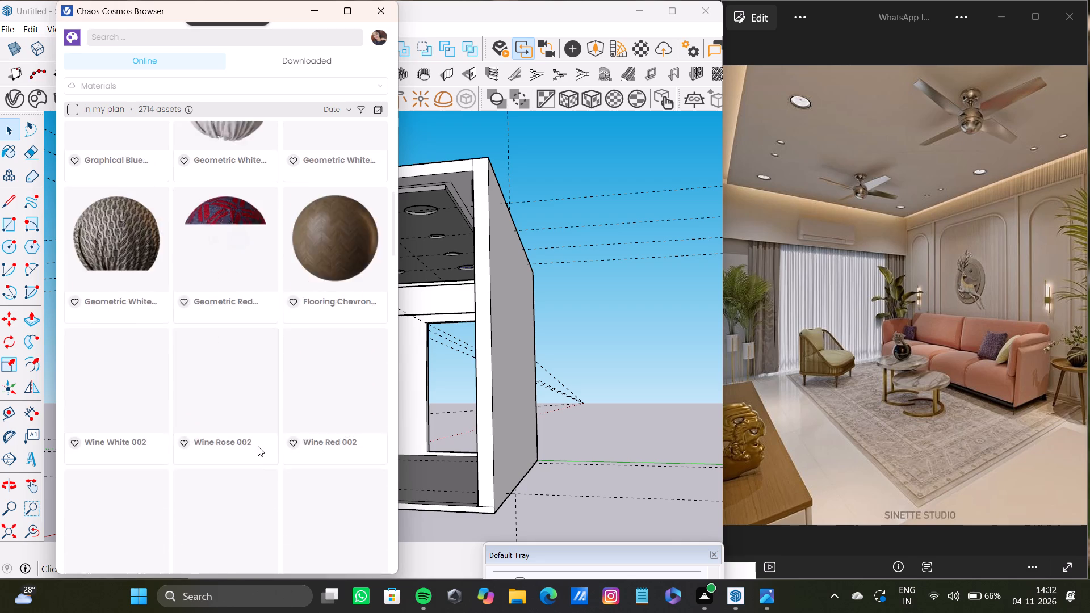
Browse the online wood, wall paint, plaster, porcelain and PVC materials for finishes suited to the room's surfaces.
scroll(258, 446, "down", 10)
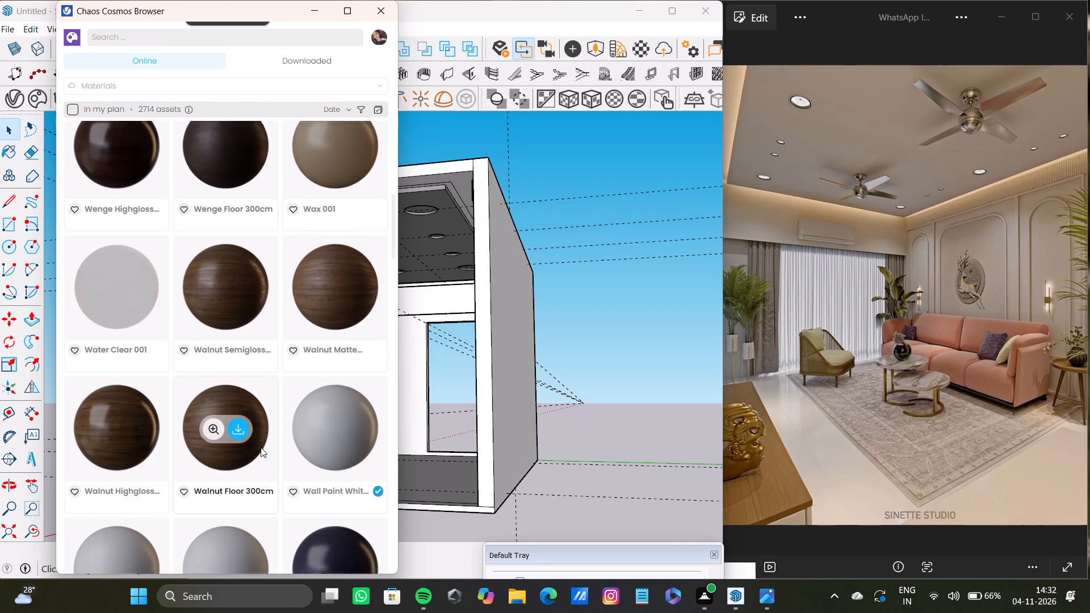
scroll(261, 447, "down", 14)
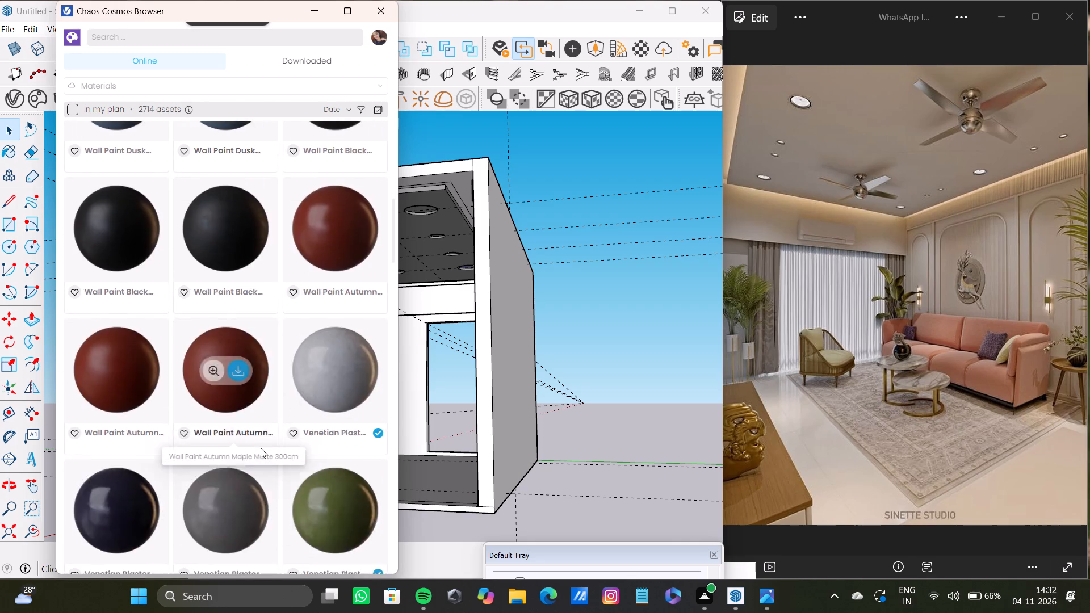
scroll(261, 448, "down", 15)
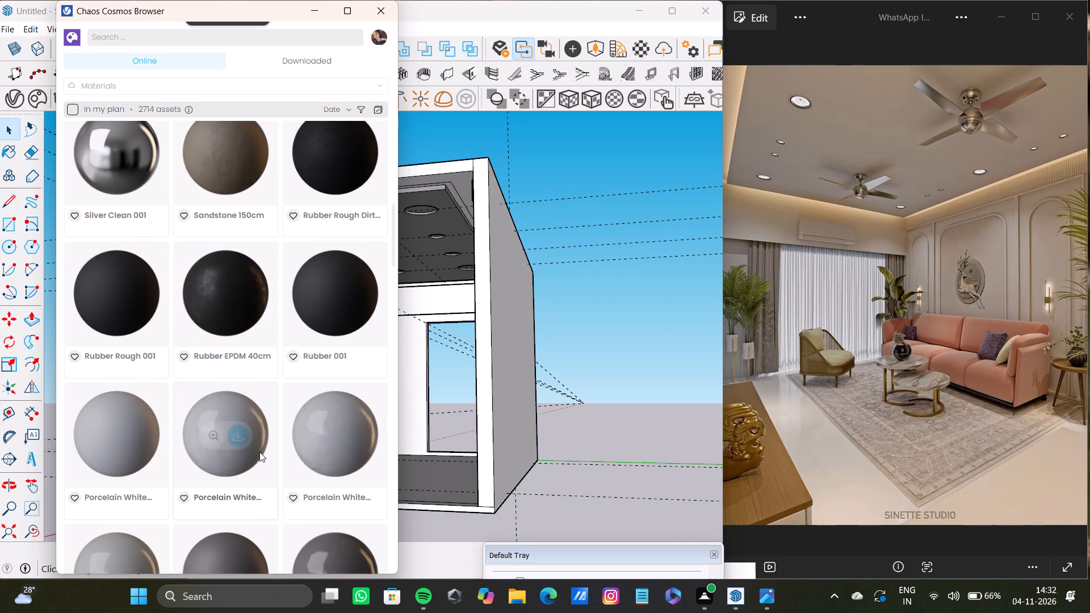
scroll(259, 452, "down", 3)
scroll(259, 452, "up", 4)
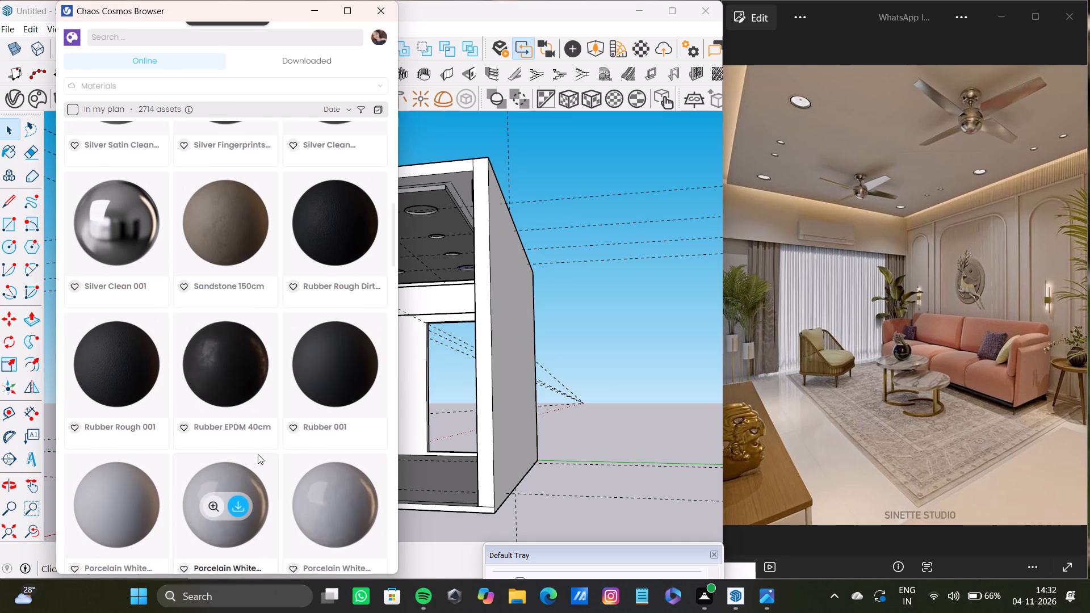
scroll(257, 455, "down", 7)
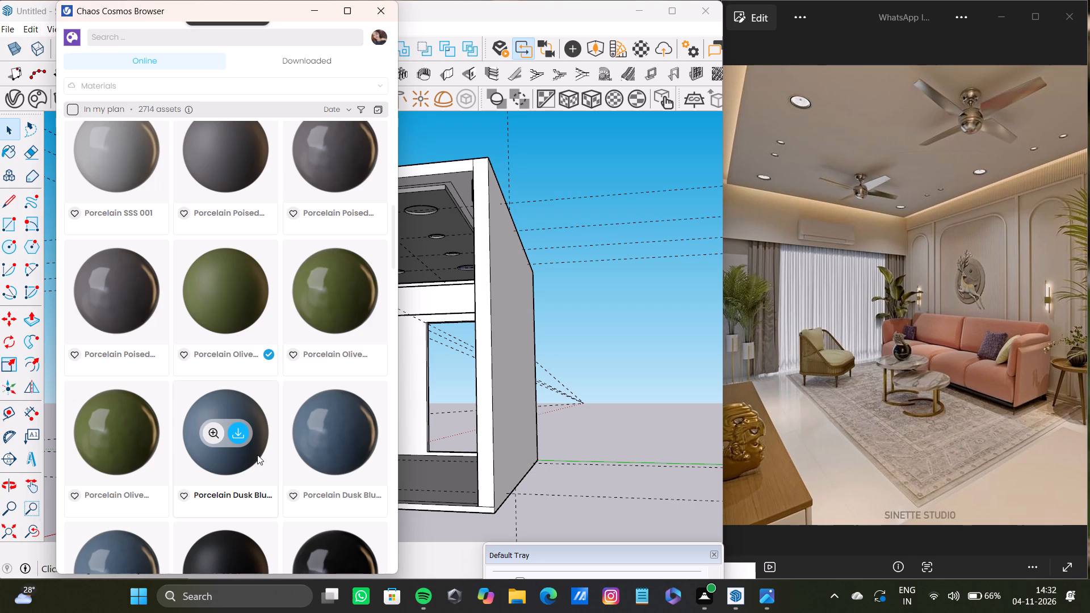
scroll(257, 455, "down", 11)
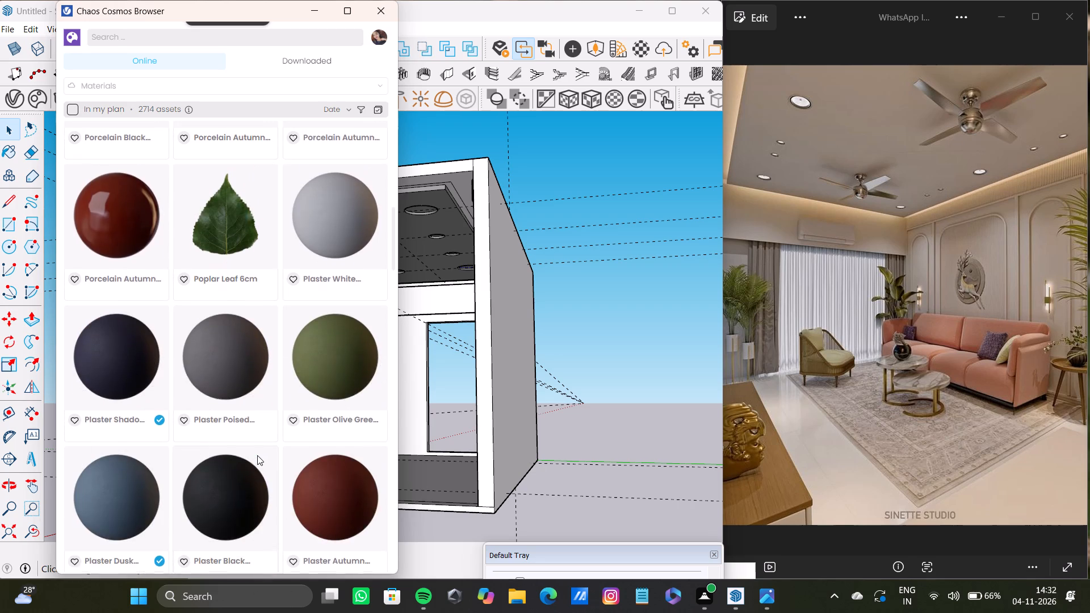
scroll(257, 455, "down", 13)
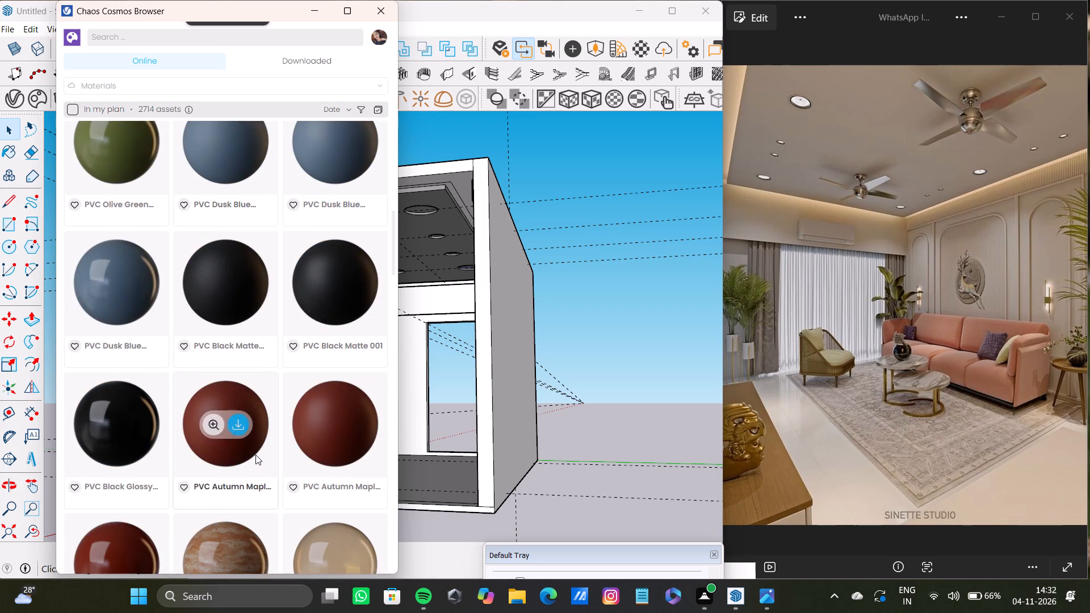
scroll(255, 454, "down", 7)
scroll(255, 454, "up", 1)
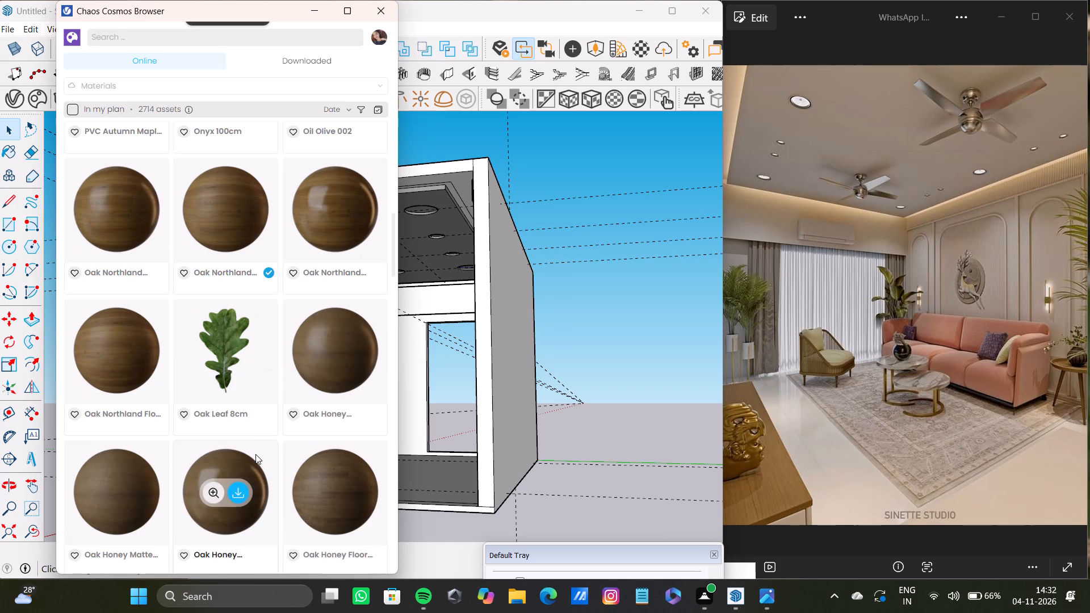
scroll(255, 454, "up", 5)
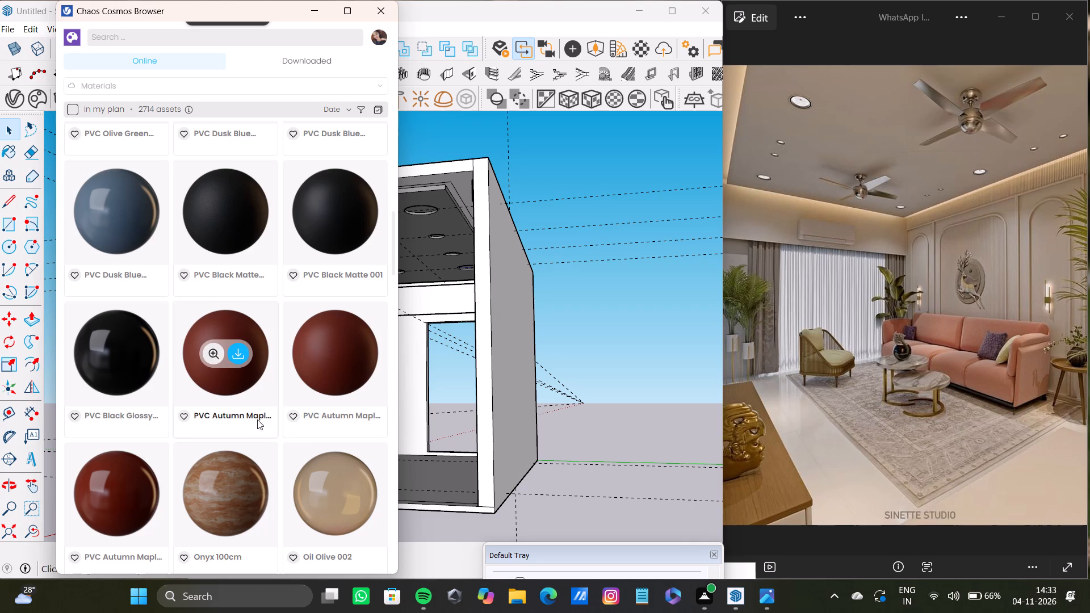
Find the Limestone 150cm material further down the online material library and download it.
scroll(250, 406, "down", 14)
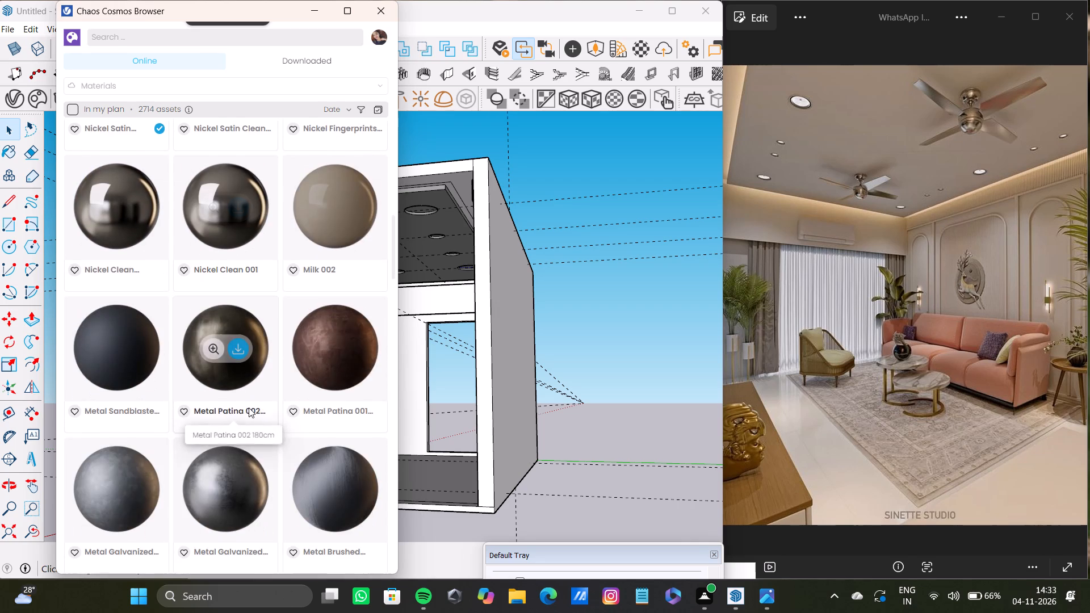
scroll(249, 408, "down", 12)
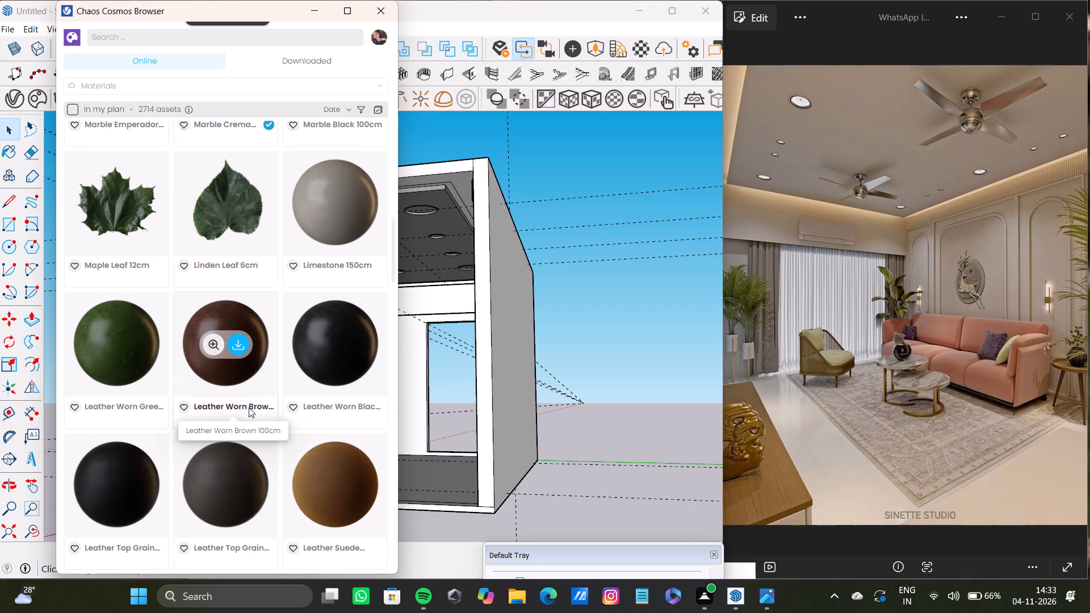
left_click(350, 201)
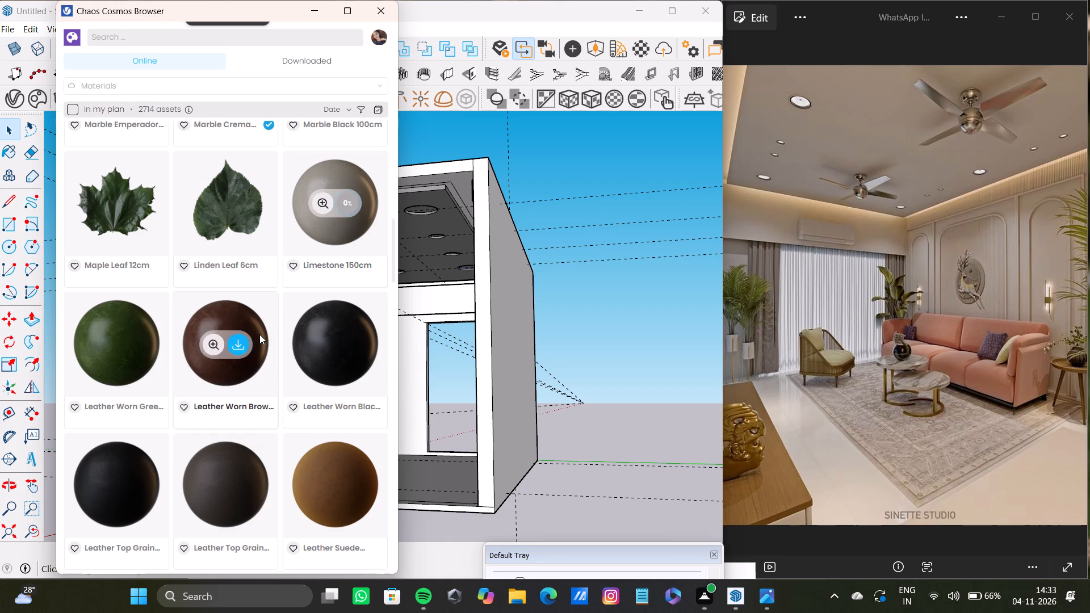
Browse the online leather, granite, rose gold, glass and laminate flooring materials for finishes matching the reference room.
scroll(259, 334, "down", 14)
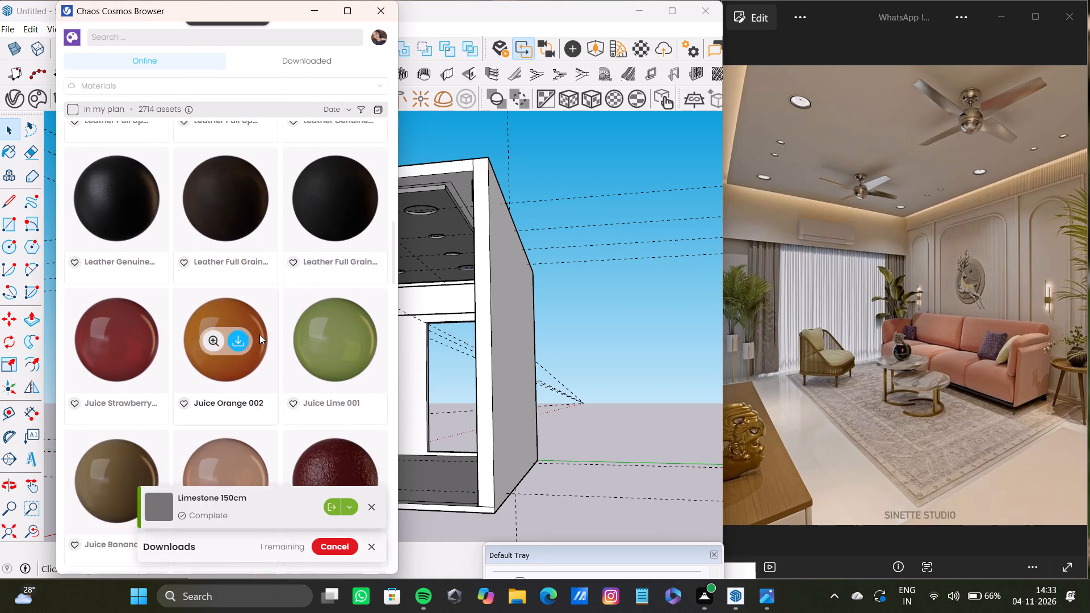
scroll(259, 334, "down", 7)
scroll(271, 380, "down", 3)
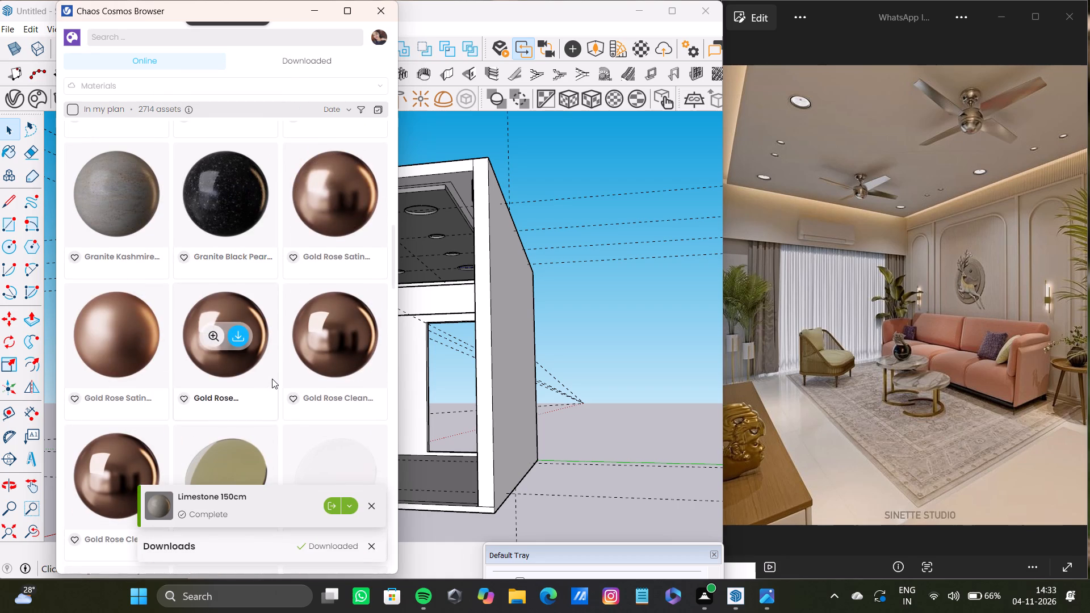
scroll(272, 379, "down", 9)
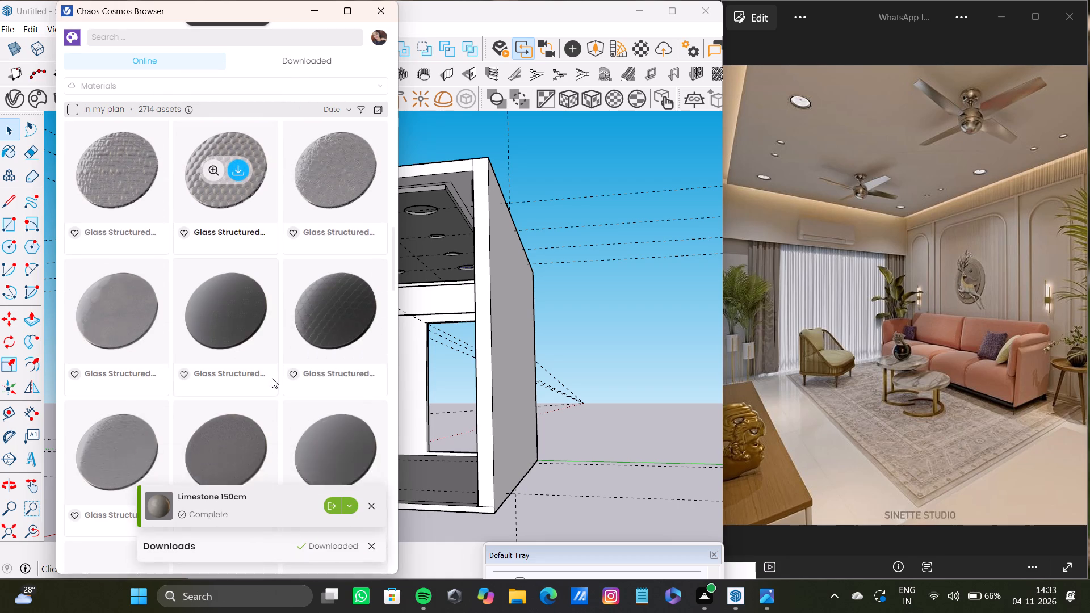
scroll(272, 378, "down", 17)
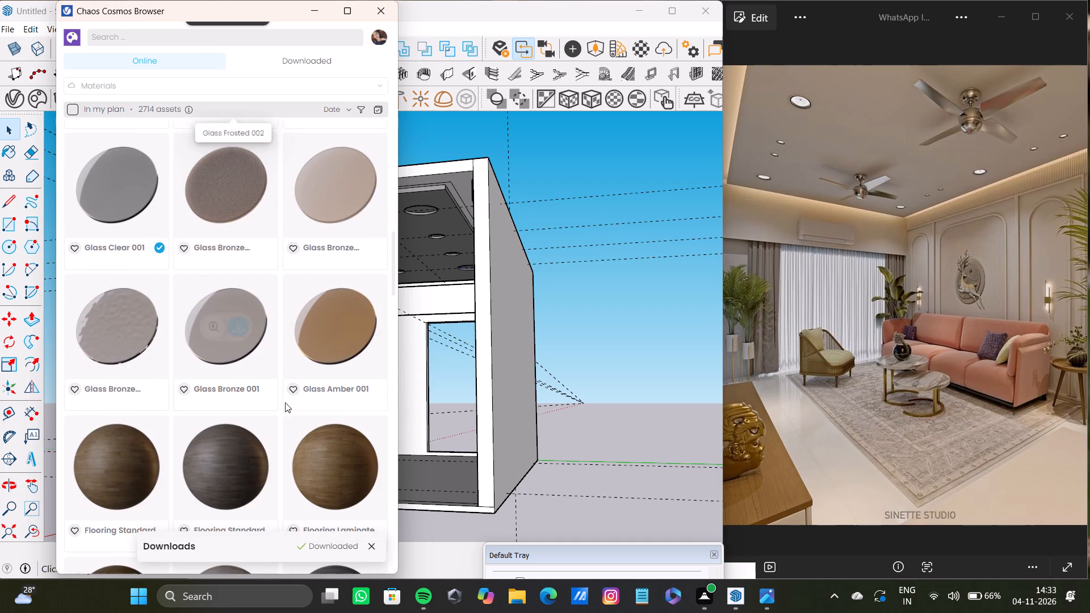
scroll(267, 448, "down", 7)
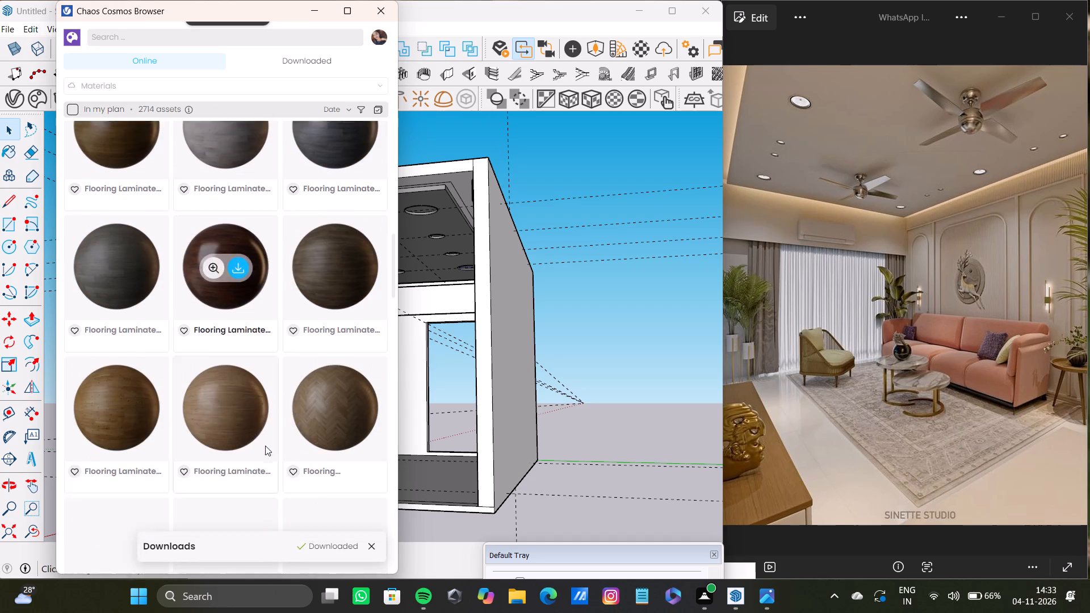
scroll(265, 446, "down", 7)
Browse the online copper, concrete, chrome, car paint, aluminium and acrylic materials for finishes suited to the room.
scroll(265, 445, "down", 3)
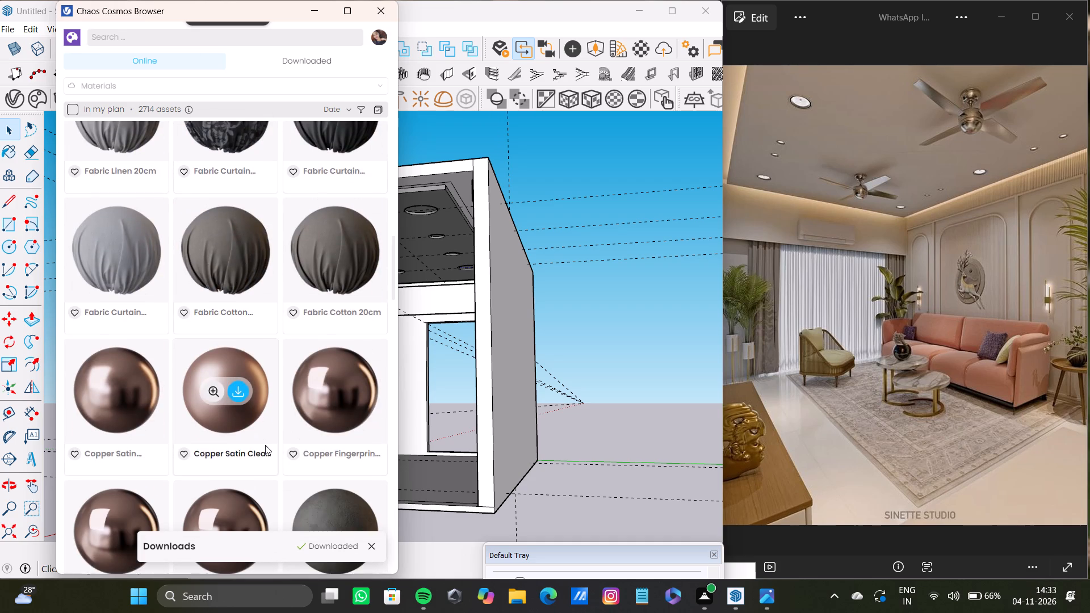
scroll(265, 445, "down", 7)
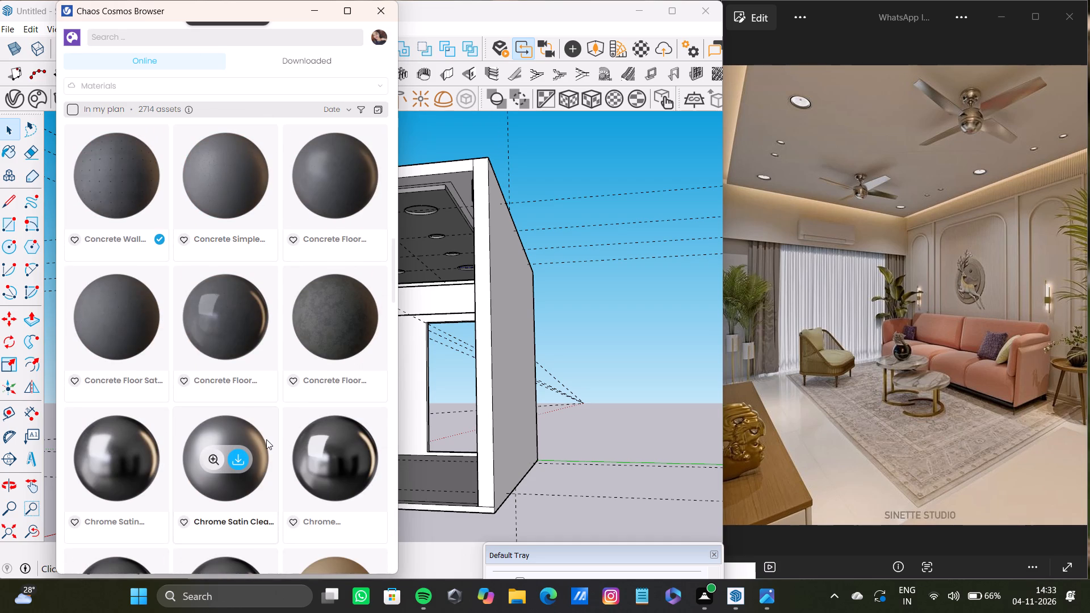
scroll(266, 438, "down", 4)
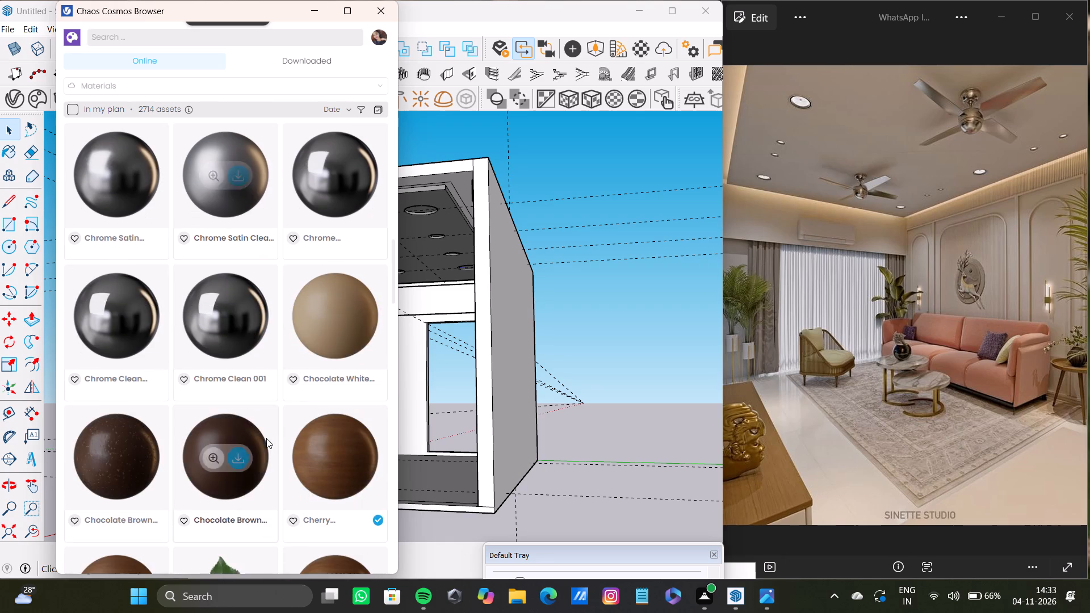
scroll(266, 438, "down", 12)
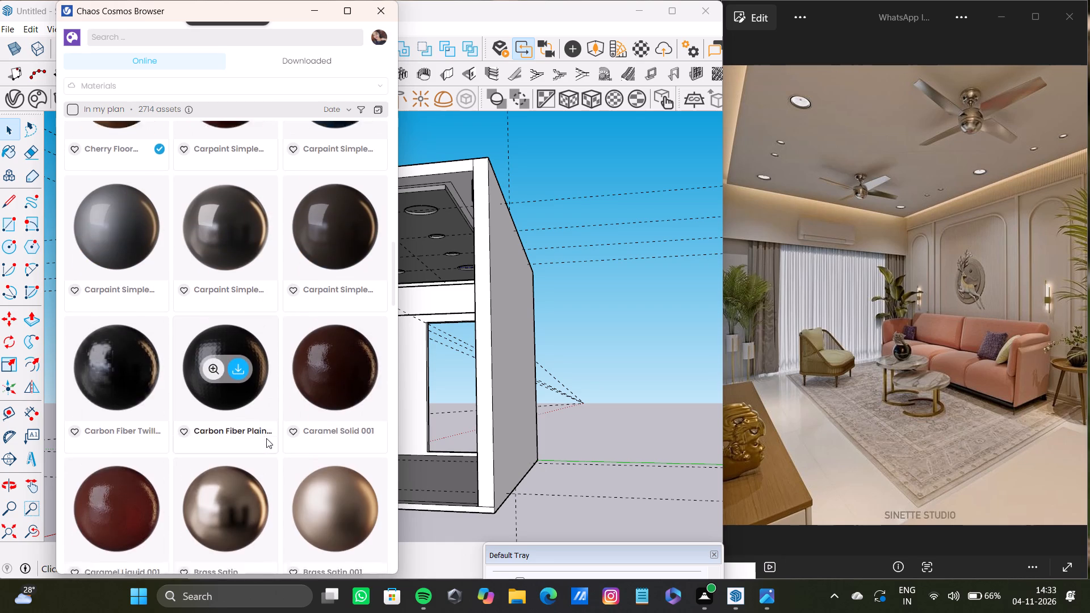
scroll(266, 438, "down", 17)
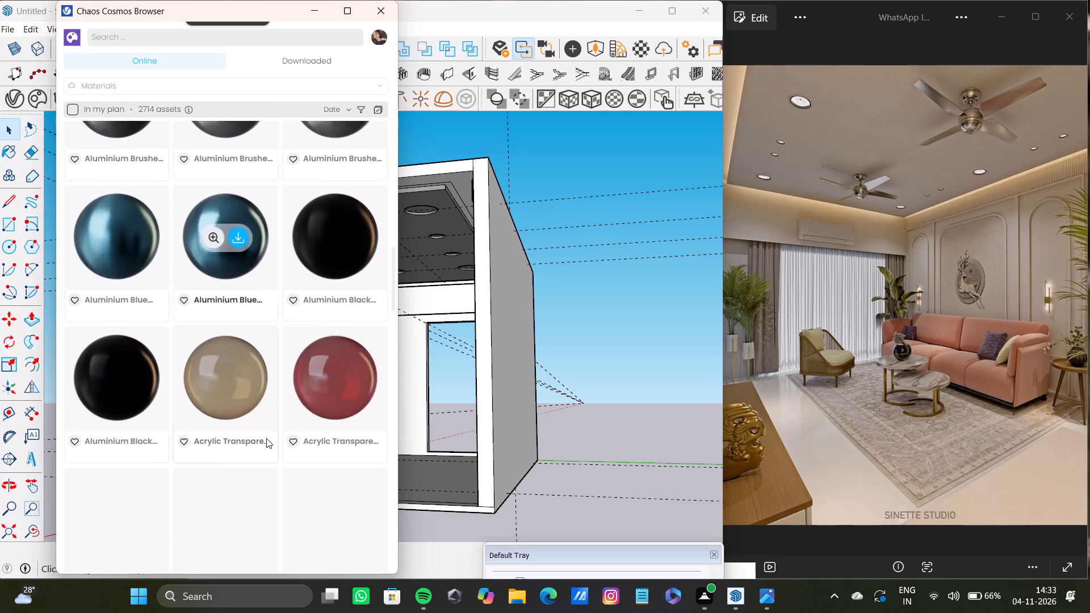
scroll(266, 438, "down", 16)
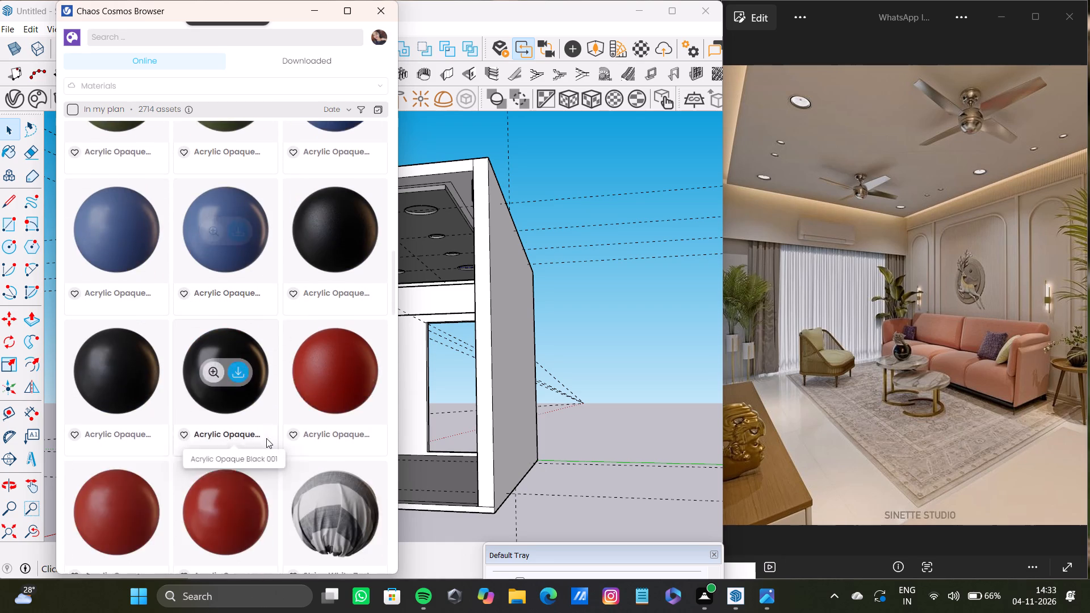
Look through the striped, plain, ornamental, leaf and geometric fabric materials for textiles matching the reference room.
scroll(266, 438, "down", 5)
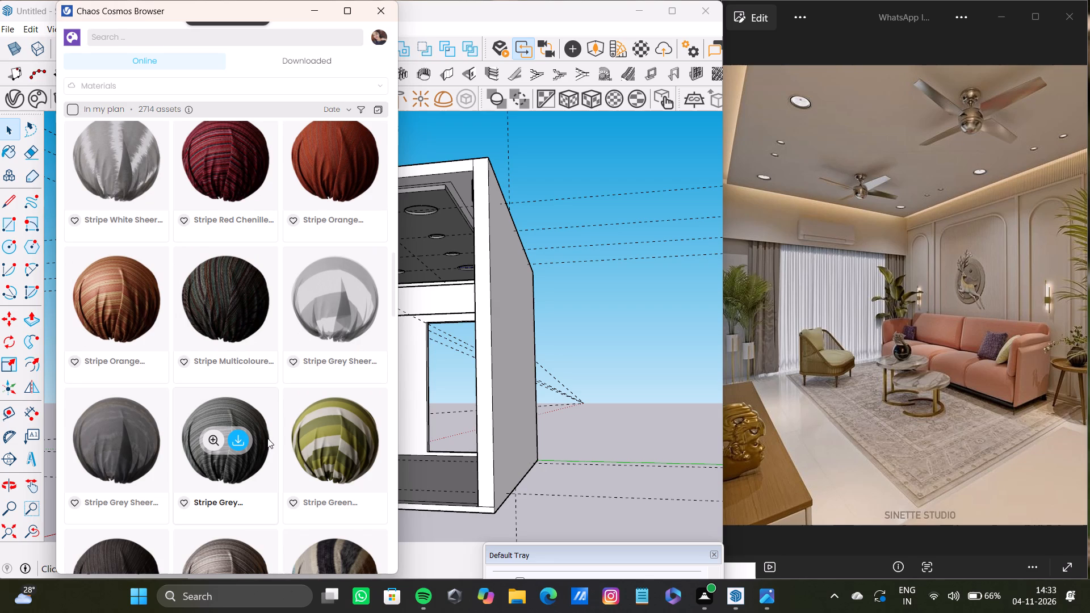
scroll(267, 438, "down", 18)
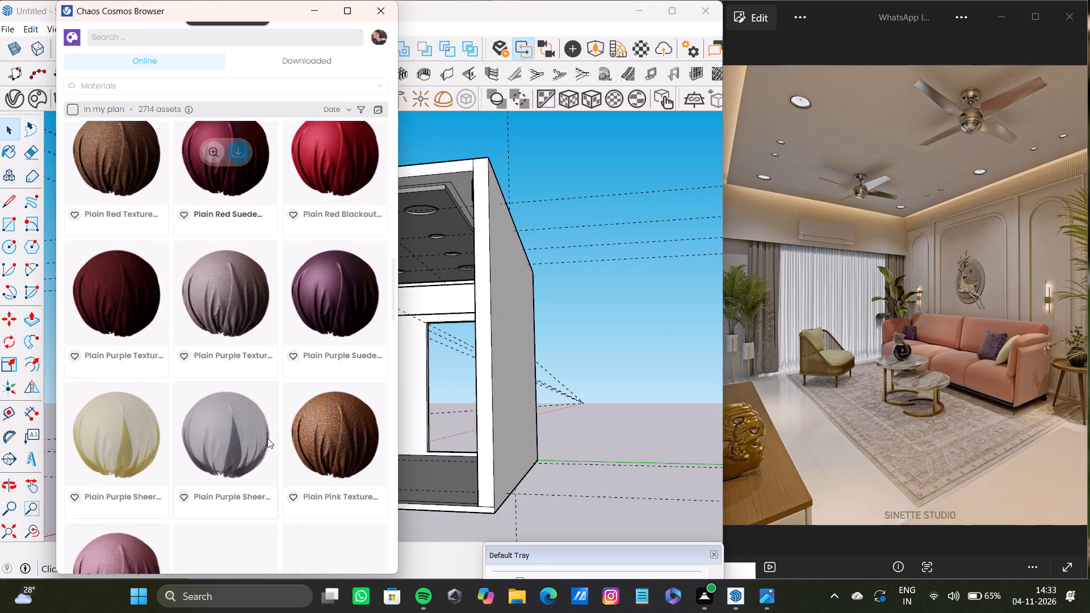
scroll(267, 438, "down", 15)
scroll(273, 444, "down", 8)
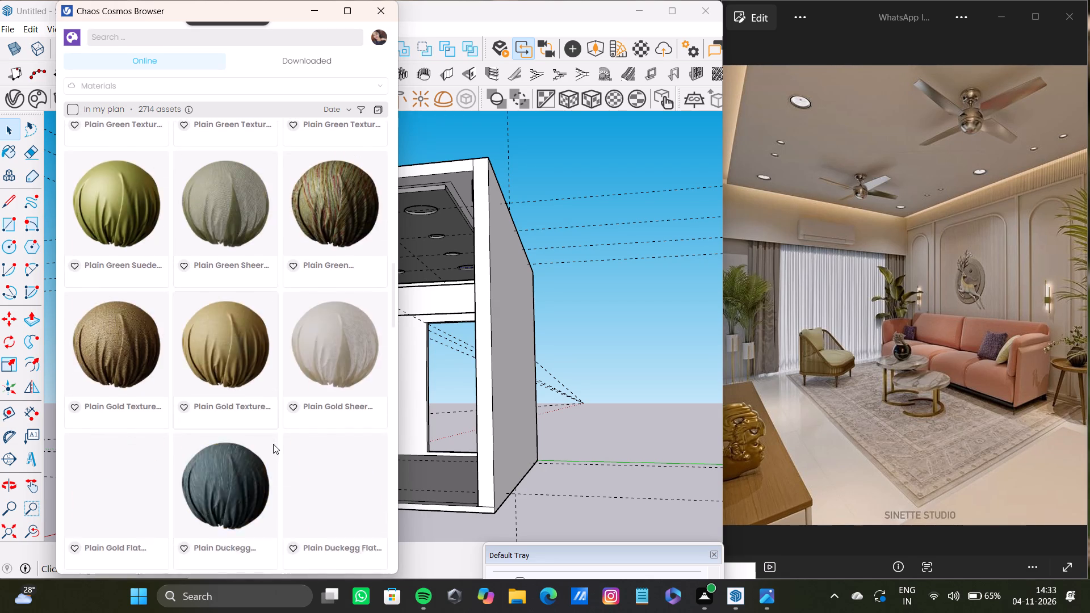
scroll(273, 444, "down", 17)
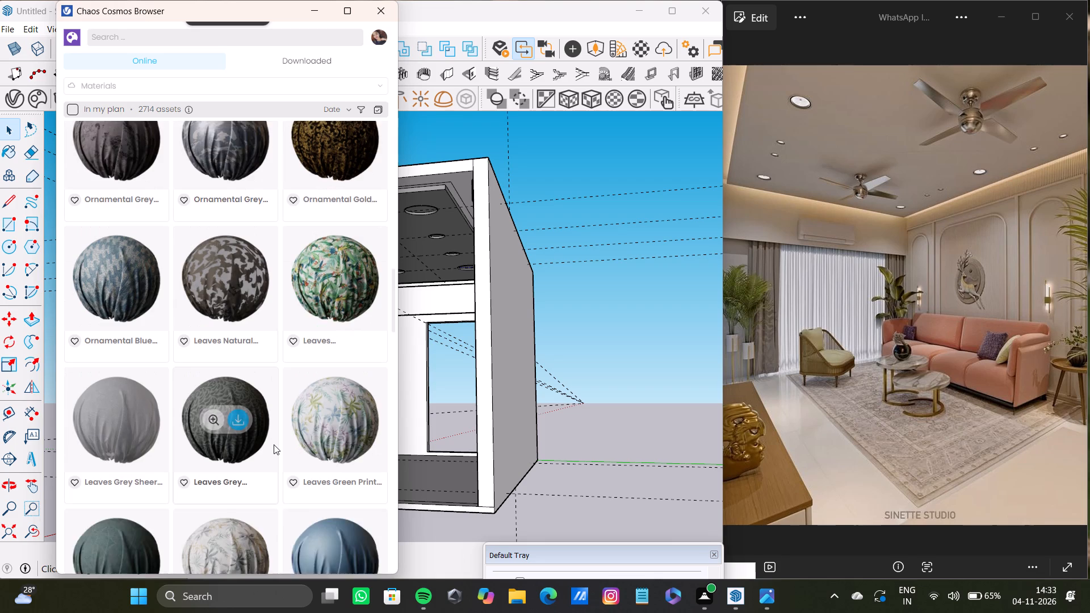
scroll(274, 444, "down", 20)
scroll(274, 444, "down", 2)
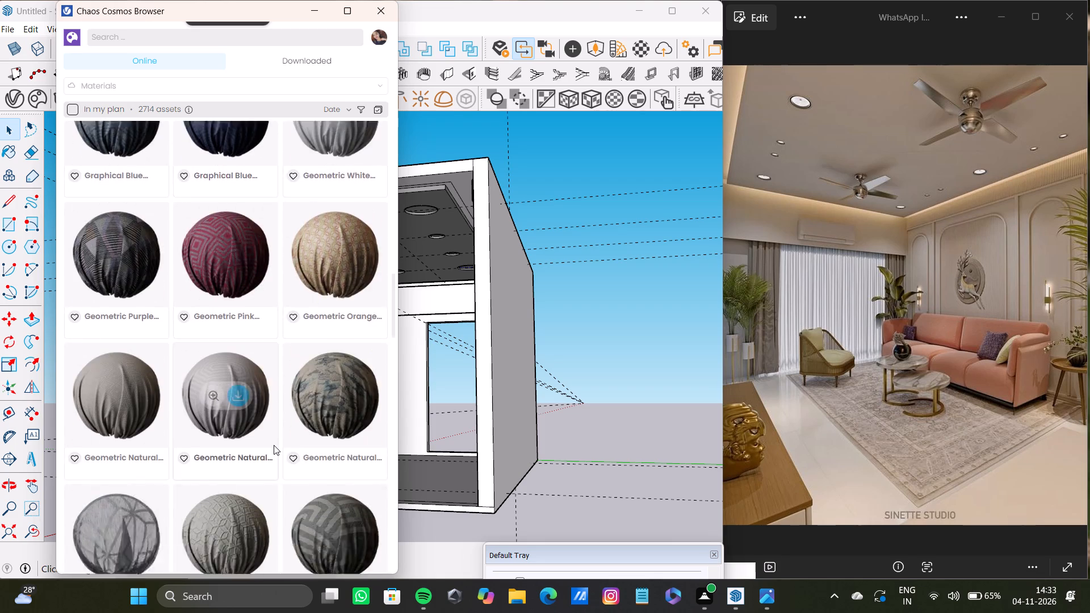
scroll(274, 445, "down", 13)
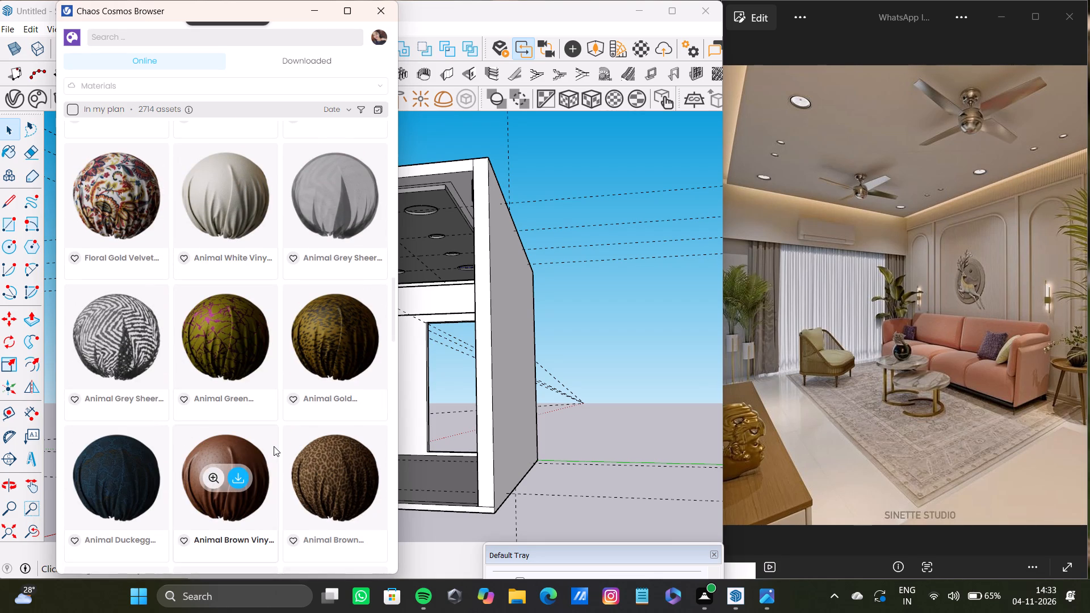
Look through the letter, plastic, metallic paint, metal and foam materials further down the online library.
scroll(274, 446, "down", 17)
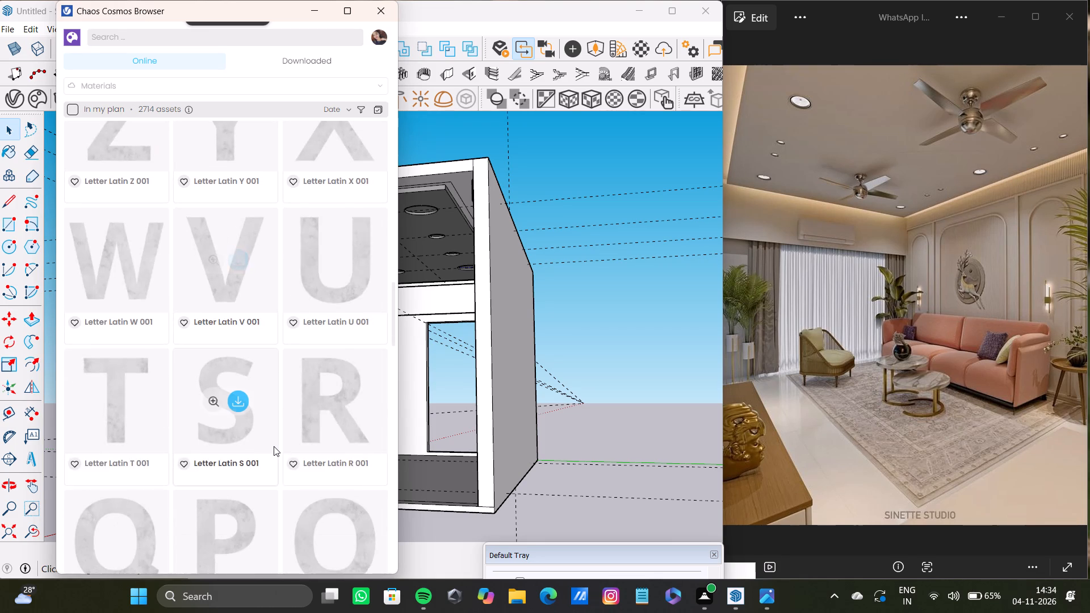
scroll(274, 446, "down", 9)
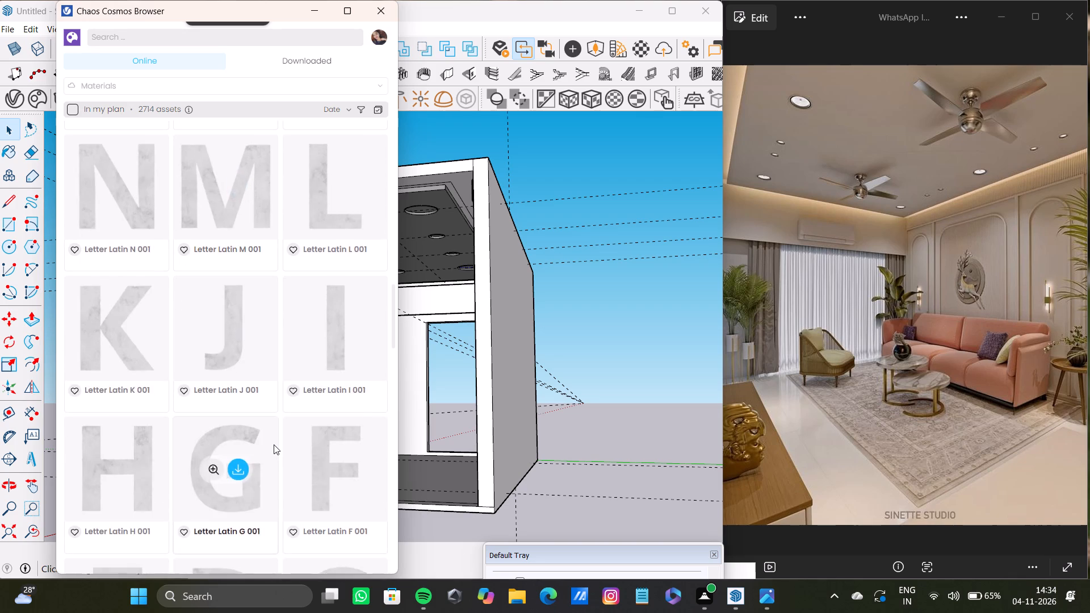
scroll(274, 444, "down", 9)
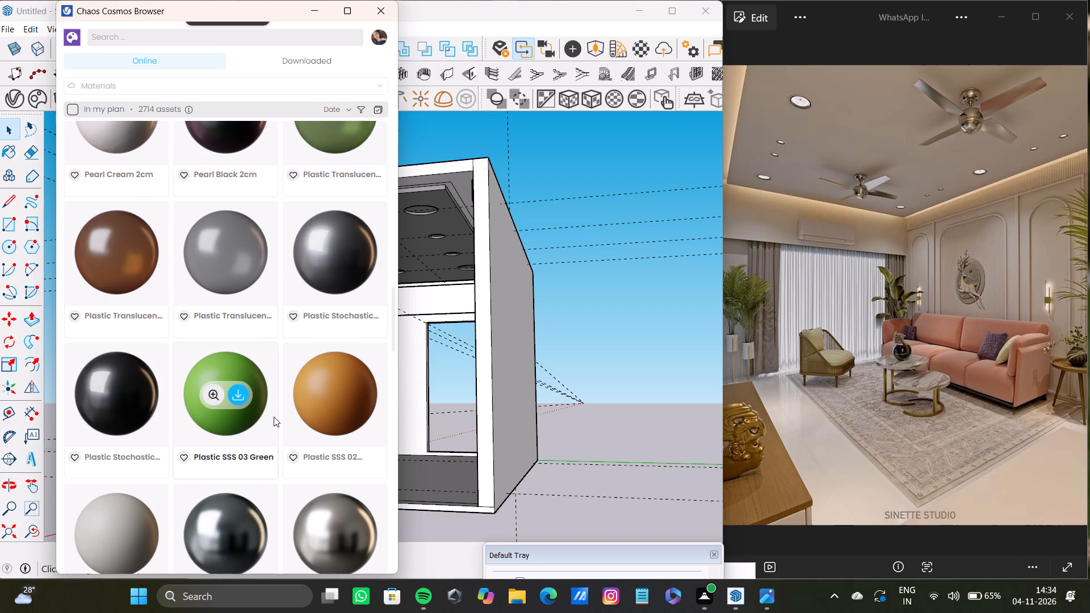
scroll(274, 417, "down", 13)
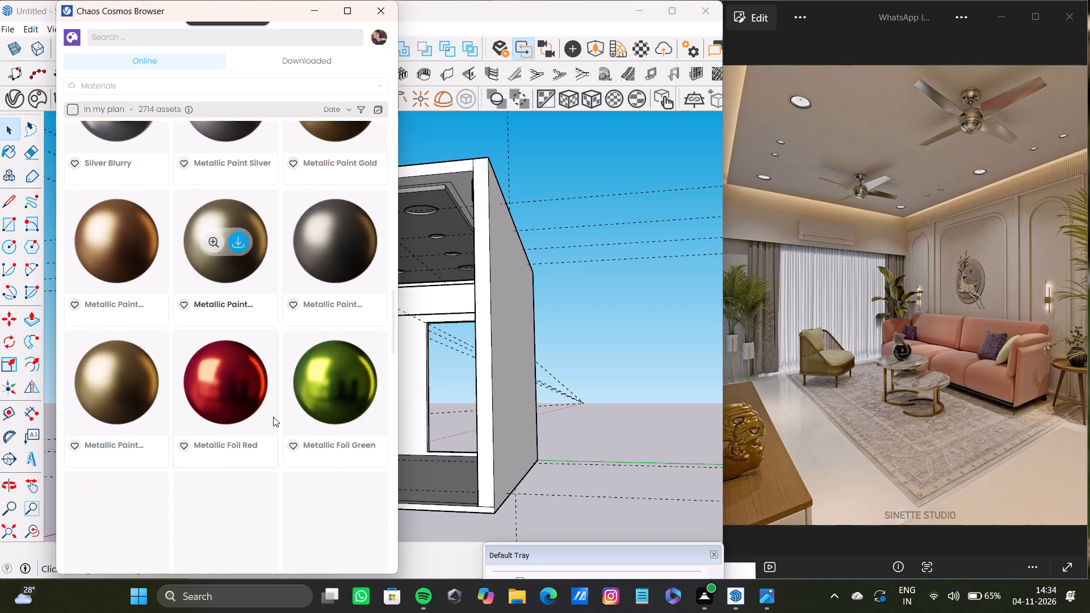
scroll(273, 417, "down", 8)
scroll(273, 417, "down", 13)
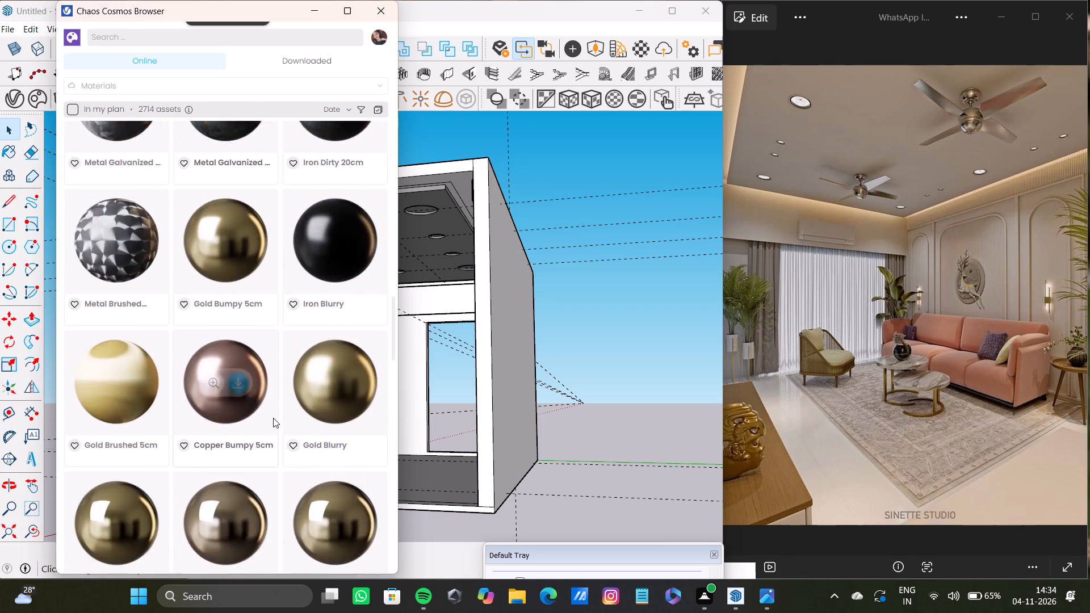
scroll(273, 418, "down", 19)
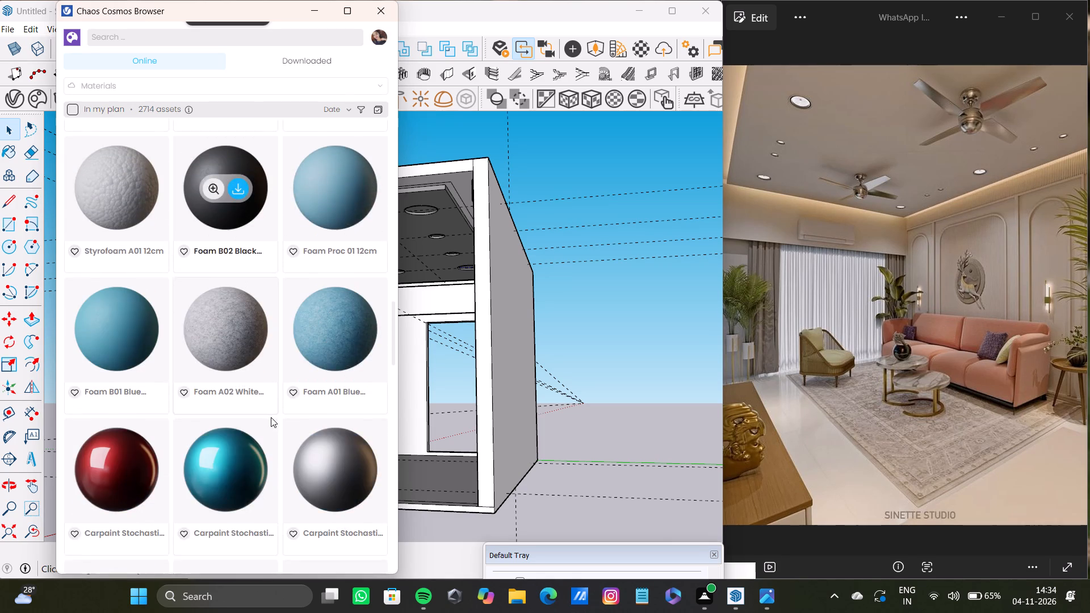
Find the Granite B 80cm material among the online stone, granite and tile materials and download it.
scroll(271, 417, "down", 15)
scroll(267, 415, "down", 6)
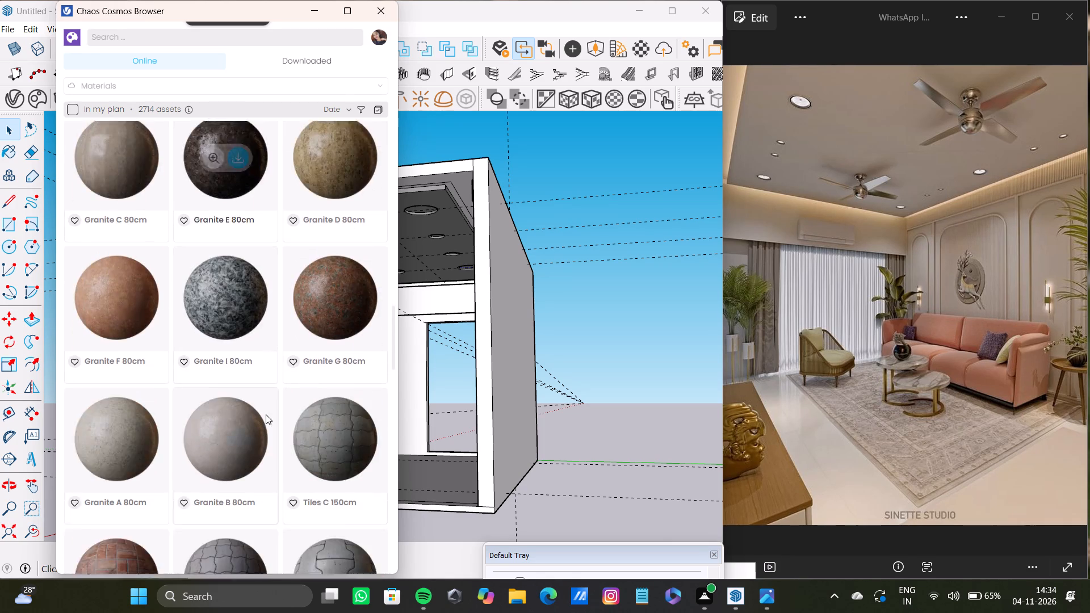
scroll(265, 413, "up", 7)
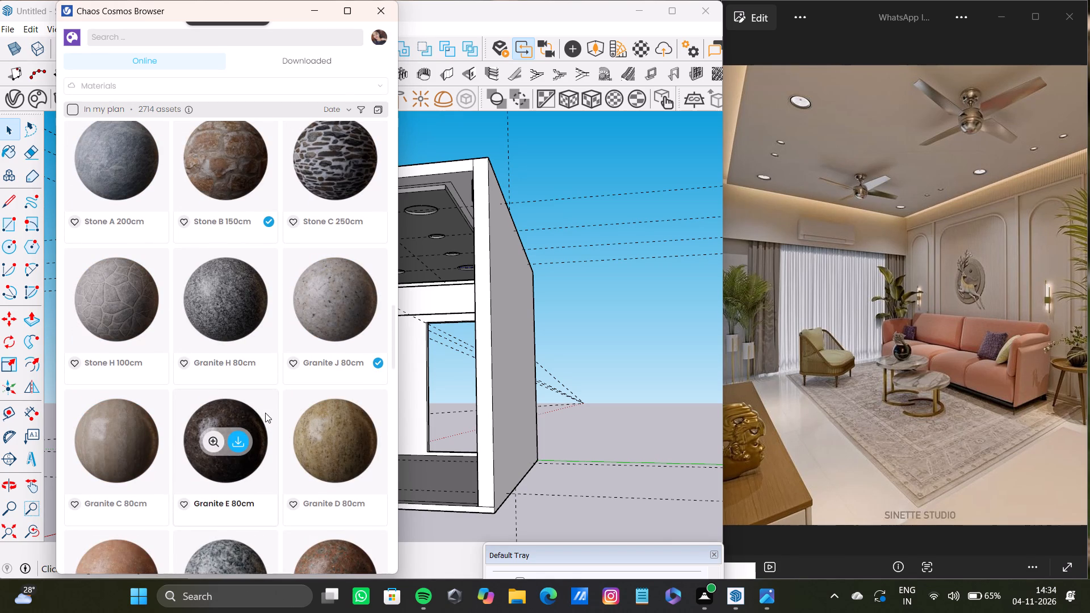
scroll(265, 422, "down", 11)
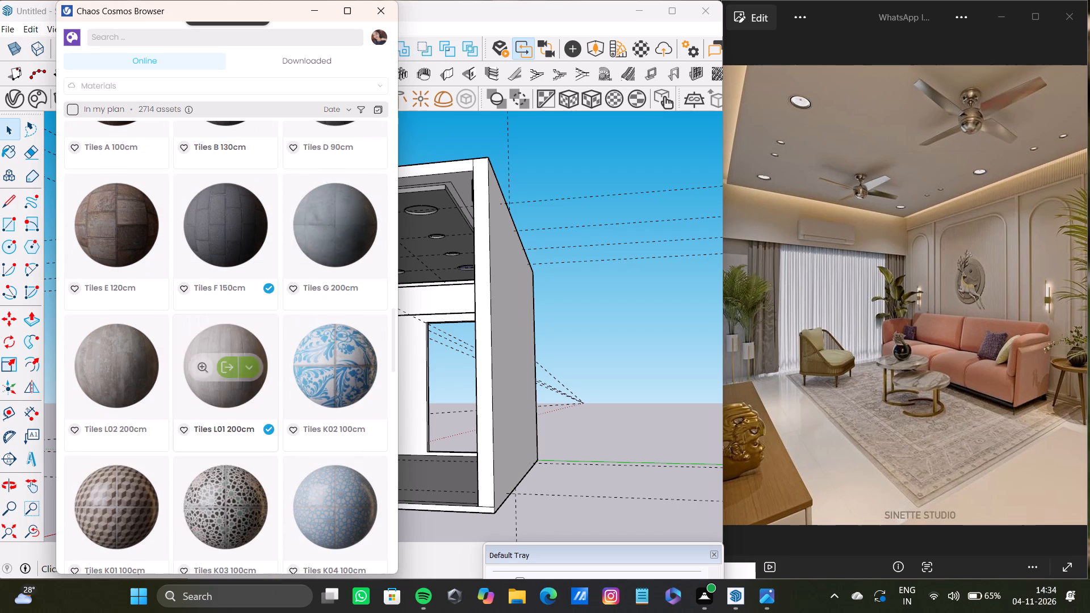
scroll(266, 423, "down", 2)
scroll(266, 423, "up", 7)
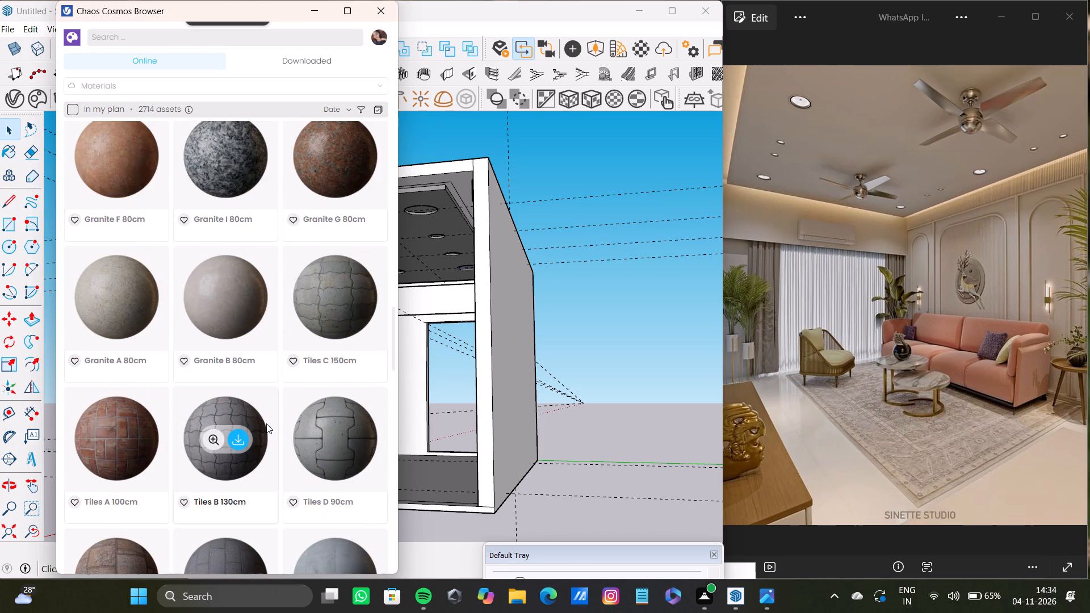
left_click(234, 301)
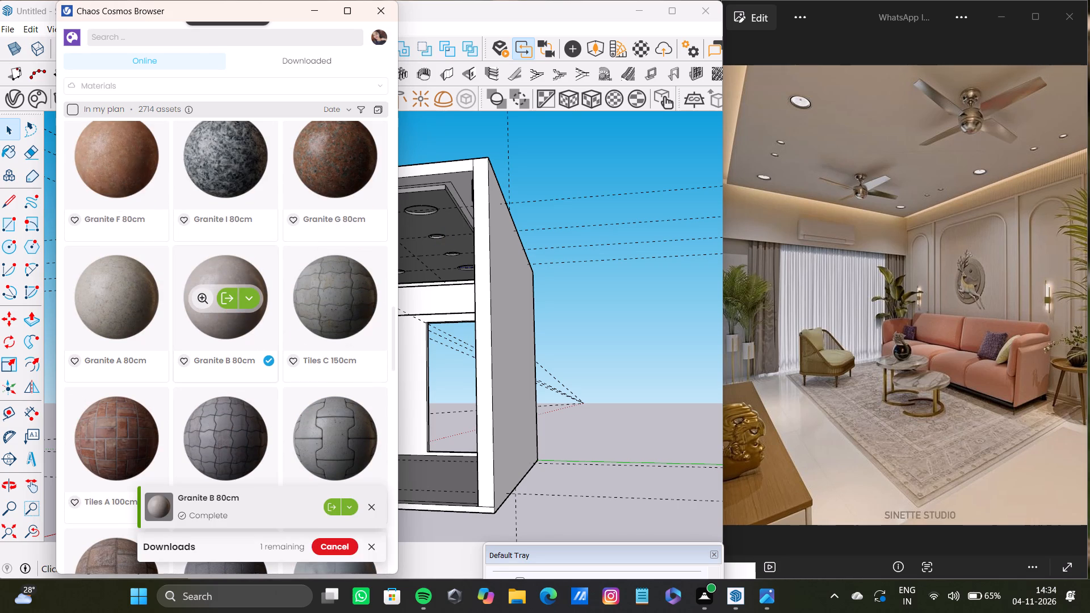
Browse the online tile, paper, soil, grass, asphalt, gravel and sand materials for usable surface finishes.
scroll(255, 370, "down", 6)
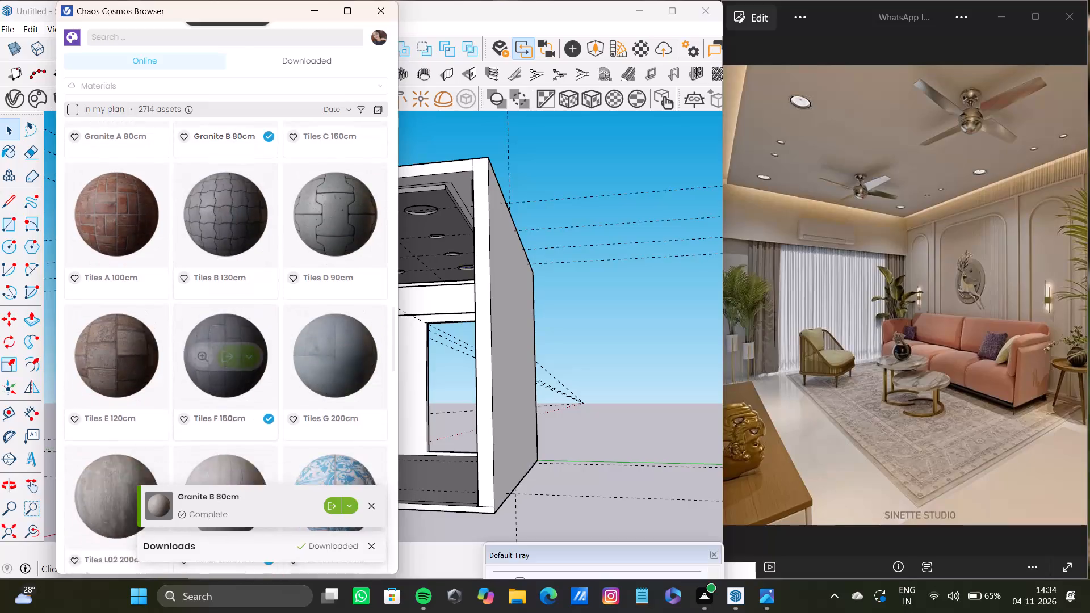
scroll(254, 375, "down", 15)
scroll(257, 388, "up", 4)
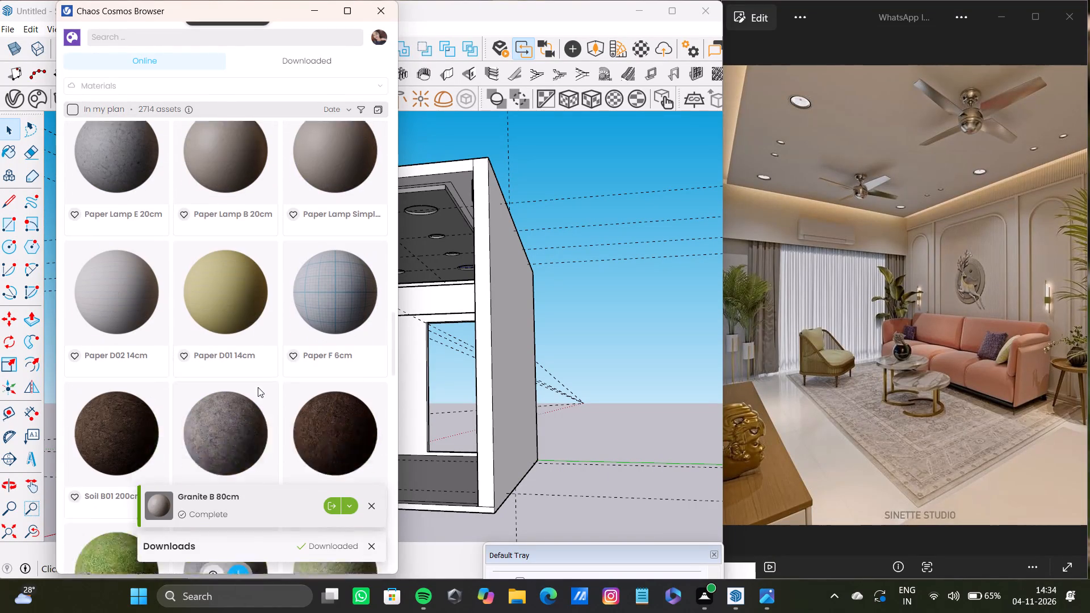
scroll(258, 387, "down", 15)
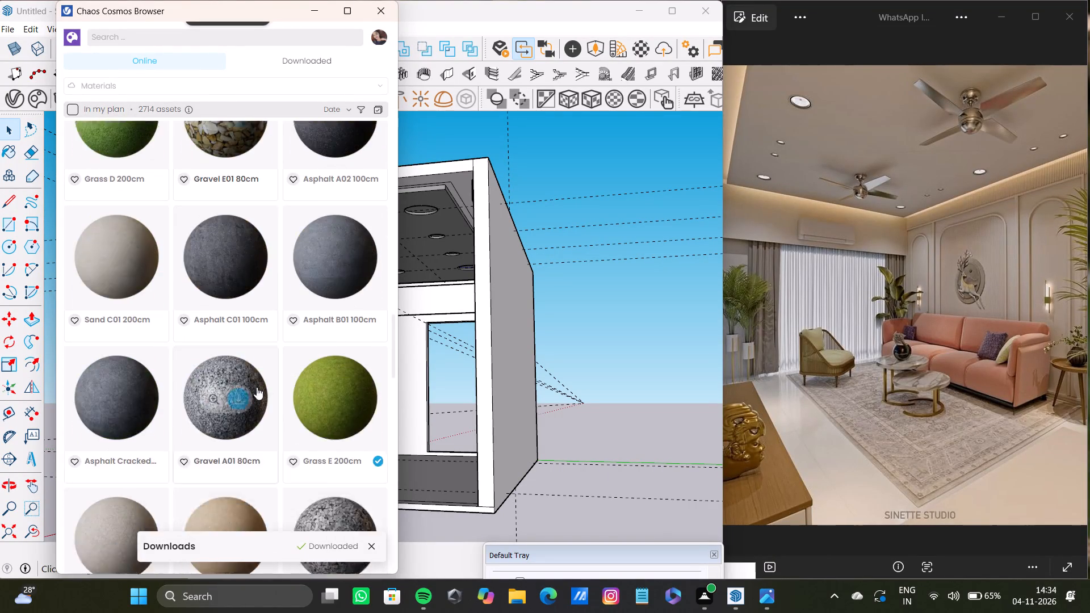
scroll(257, 388, "down", 4)
scroll(257, 389, "up", 5)
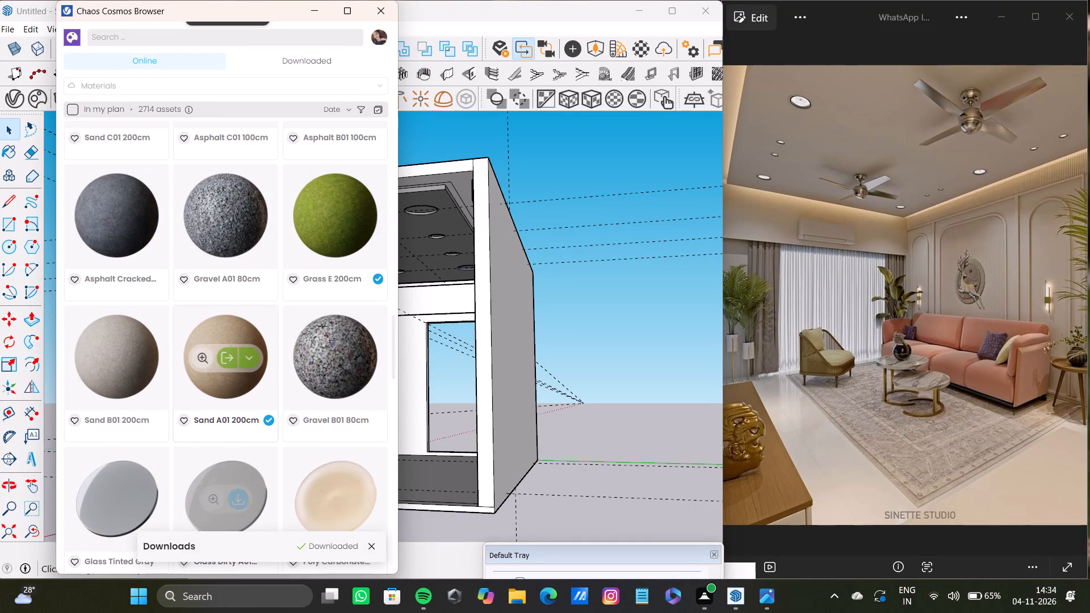
Look through the online glass, carpet, curtain, LED, wireframe, 3D print and street decal materials for usable finishes.
scroll(276, 393, "down", 7)
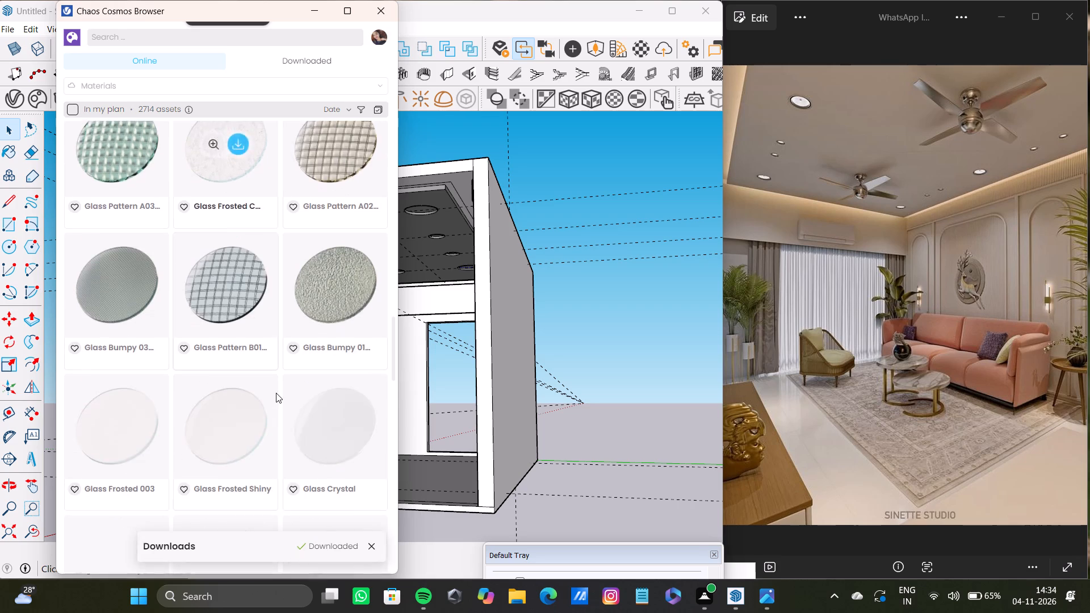
scroll(276, 393, "down", 14)
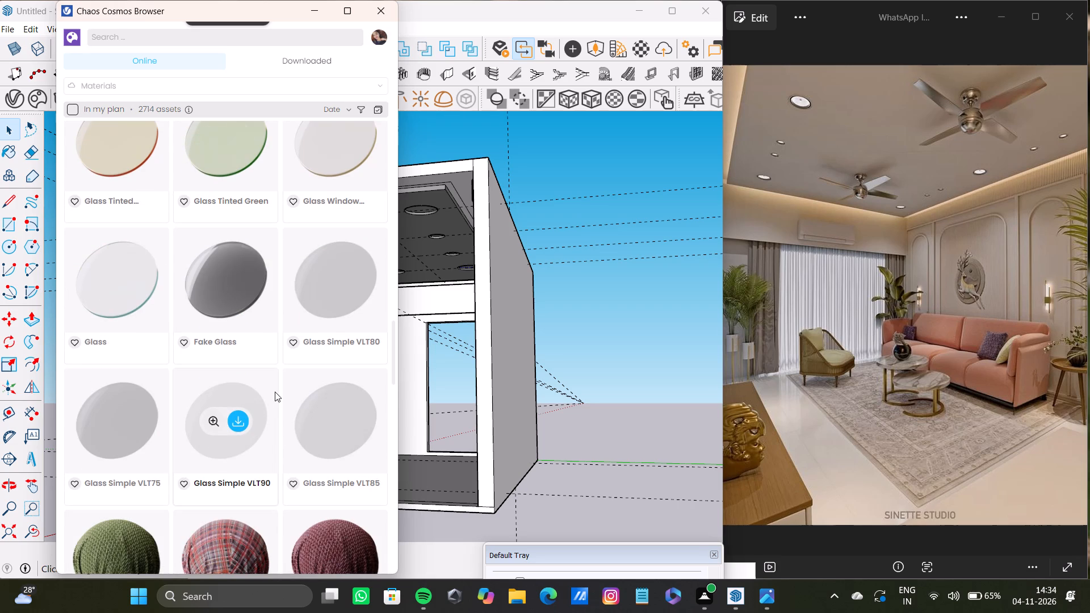
scroll(276, 391, "down", 15)
scroll(276, 391, "down", 11)
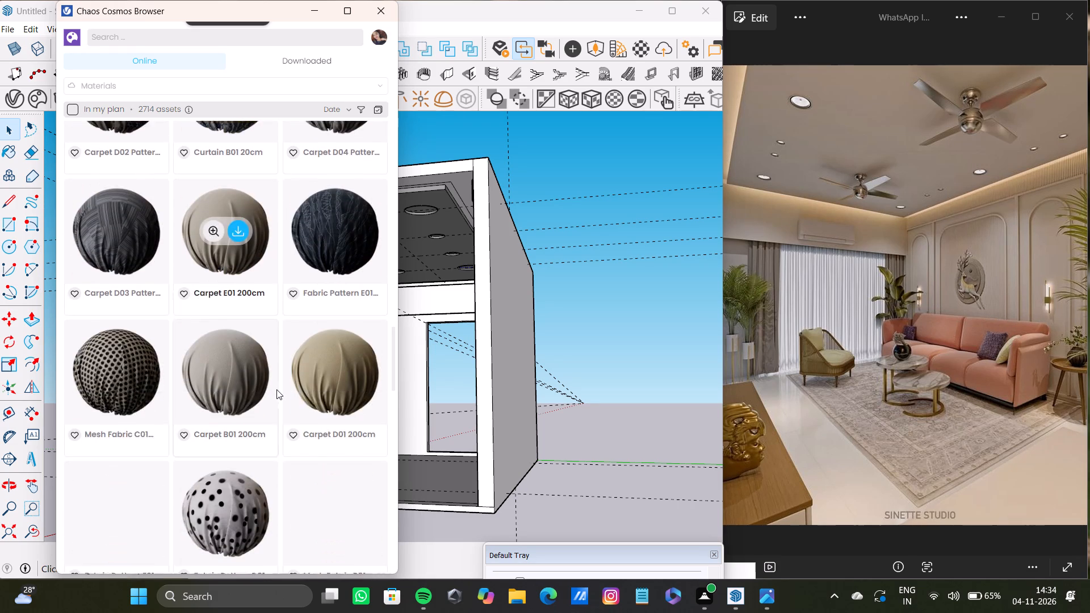
scroll(276, 389, "down", 20)
scroll(276, 389, "down", 6)
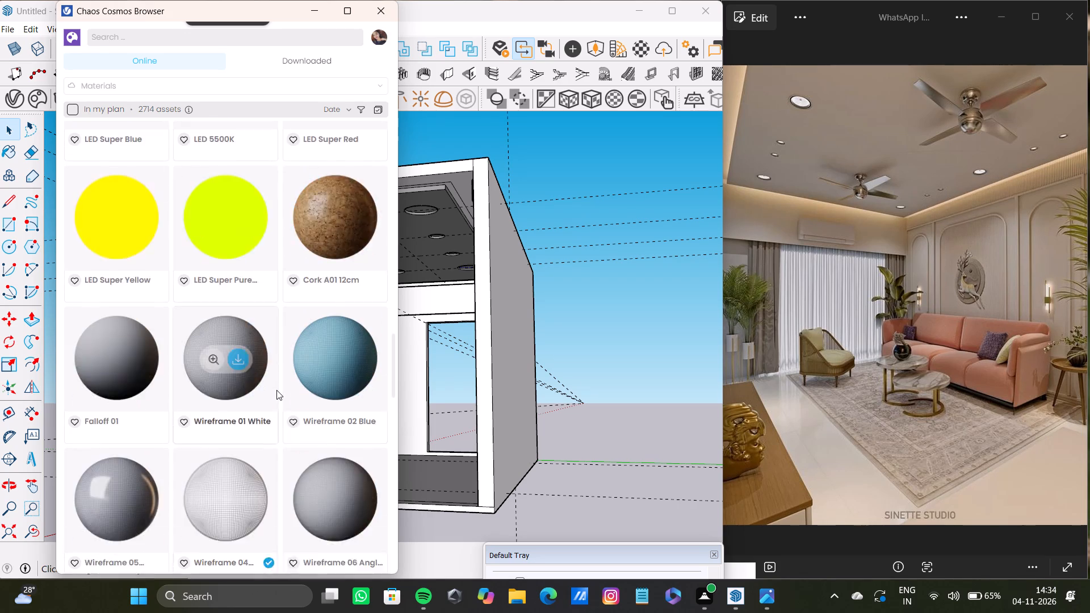
scroll(276, 390, "down", 4)
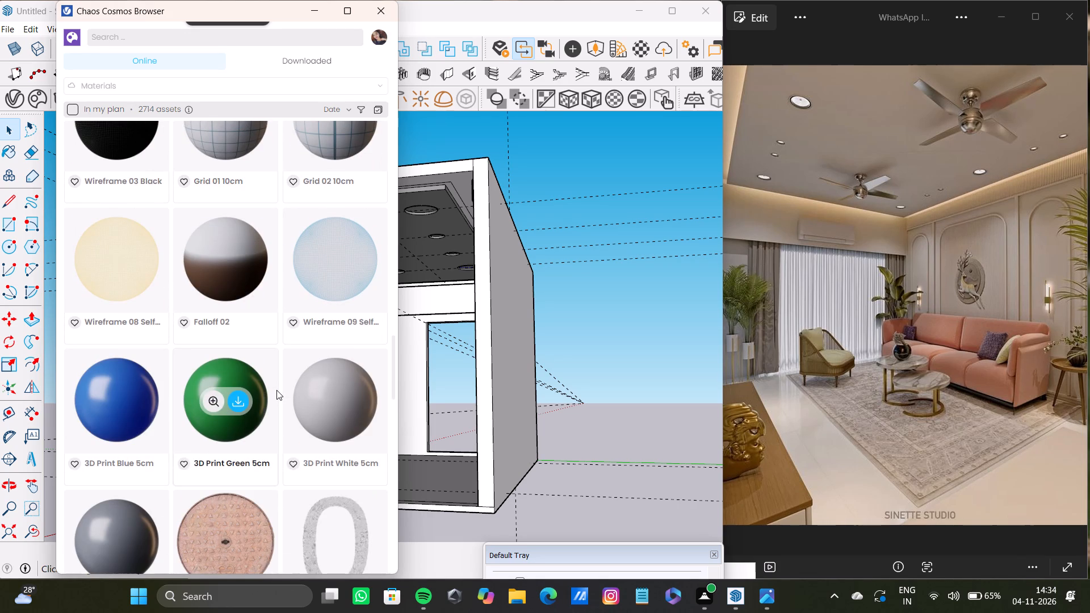
scroll(276, 390, "down", 12)
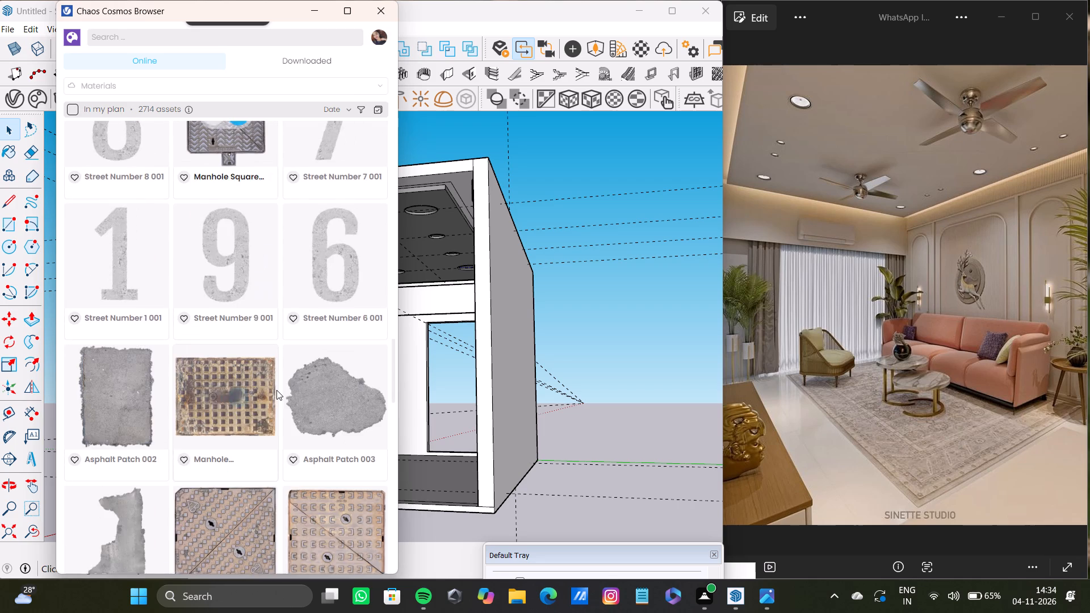
scroll(276, 390, "down", 7)
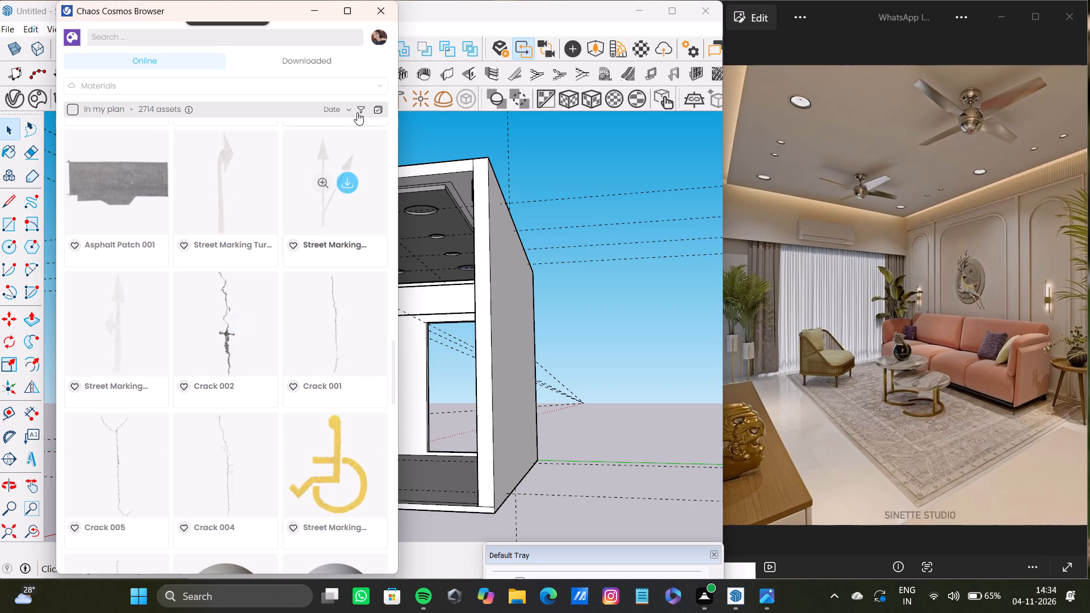
Look through the online stucco, paper, wood plank, parquet, plywood, laminate and plastic leather materials for the room's surfaces.
scroll(290, 330, "down", 12)
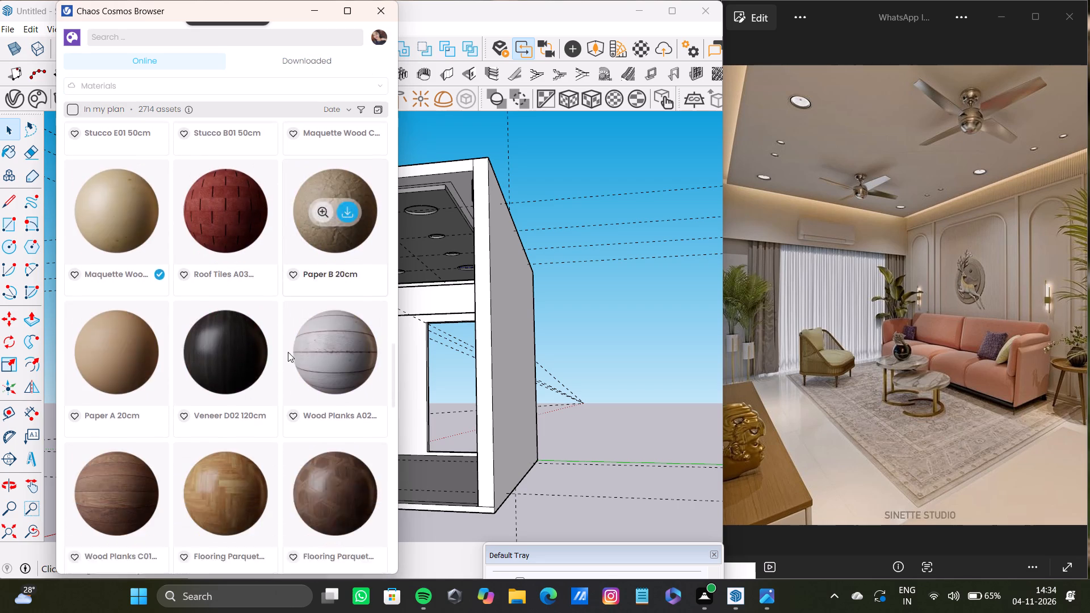
scroll(229, 333, "up", 2)
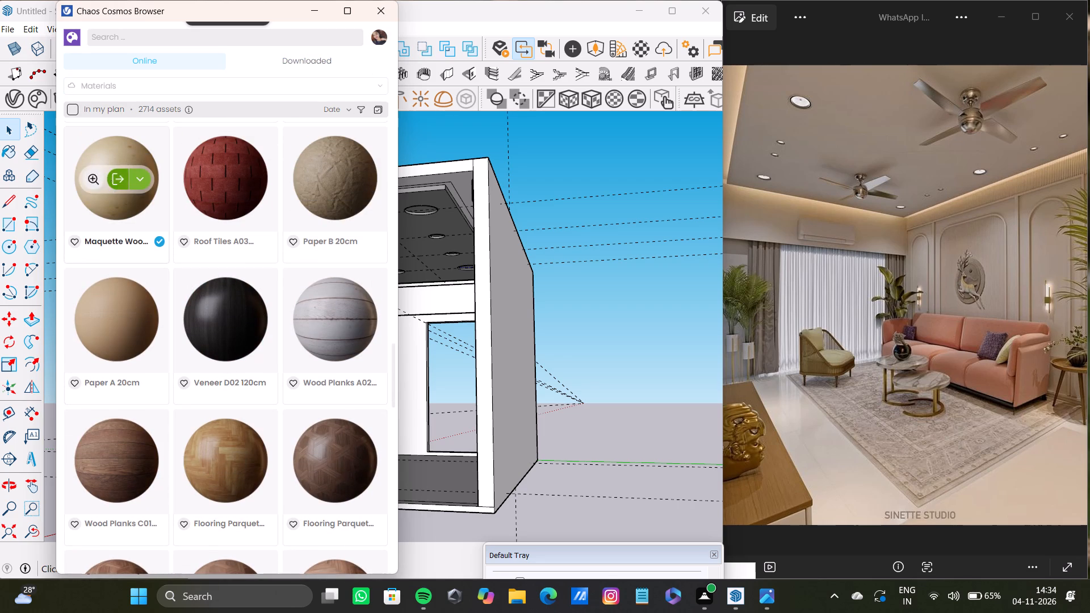
scroll(182, 376, "down", 10)
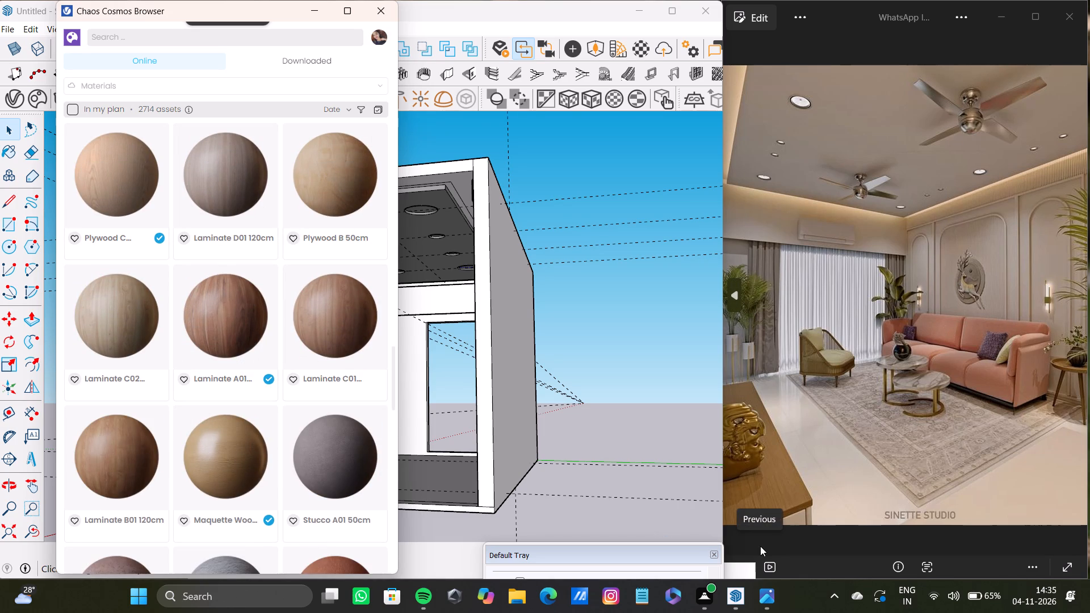
scroll(536, 506, "down", 4)
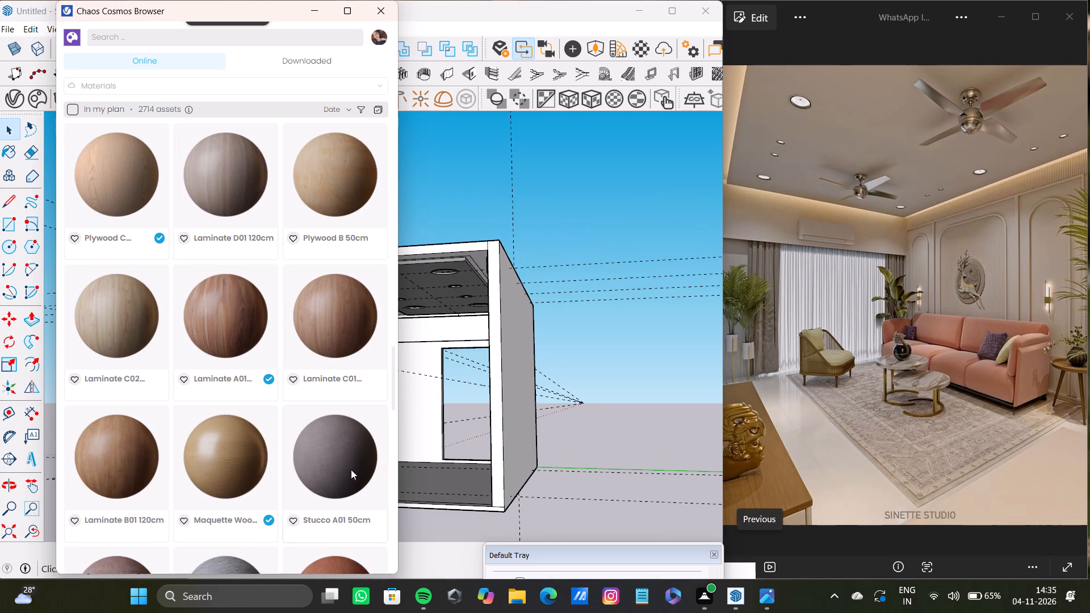
scroll(263, 437, "down", 20)
scroll(262, 435, "down", 12)
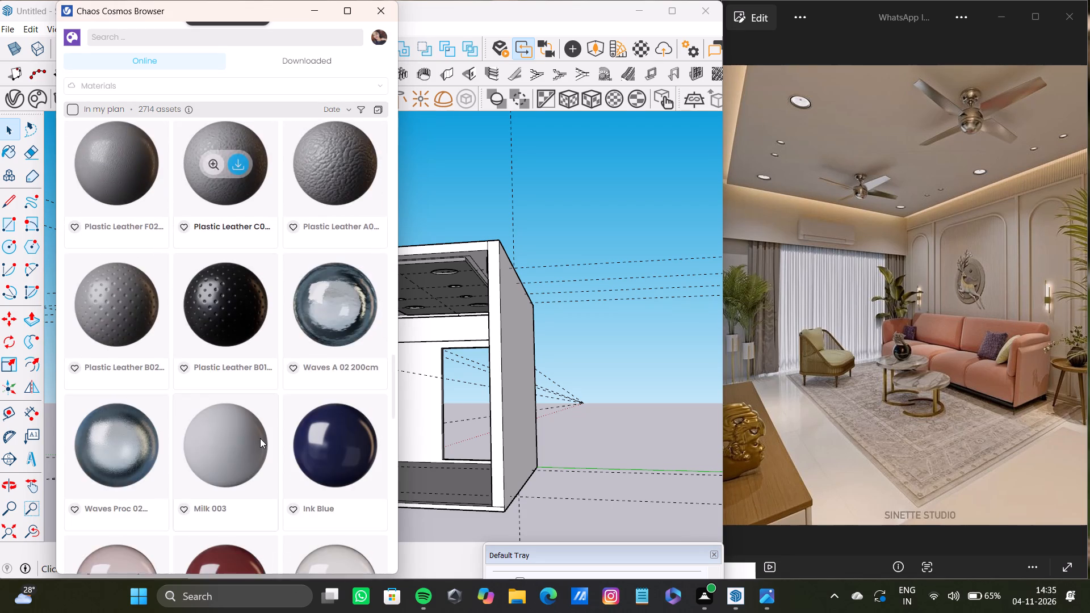
Examine the online leather, car paint, brick, veneer, laminate flooring, coloured stucco and sheer fabric materials.
scroll(260, 438, "down", 7)
scroll(260, 438, "down", 15)
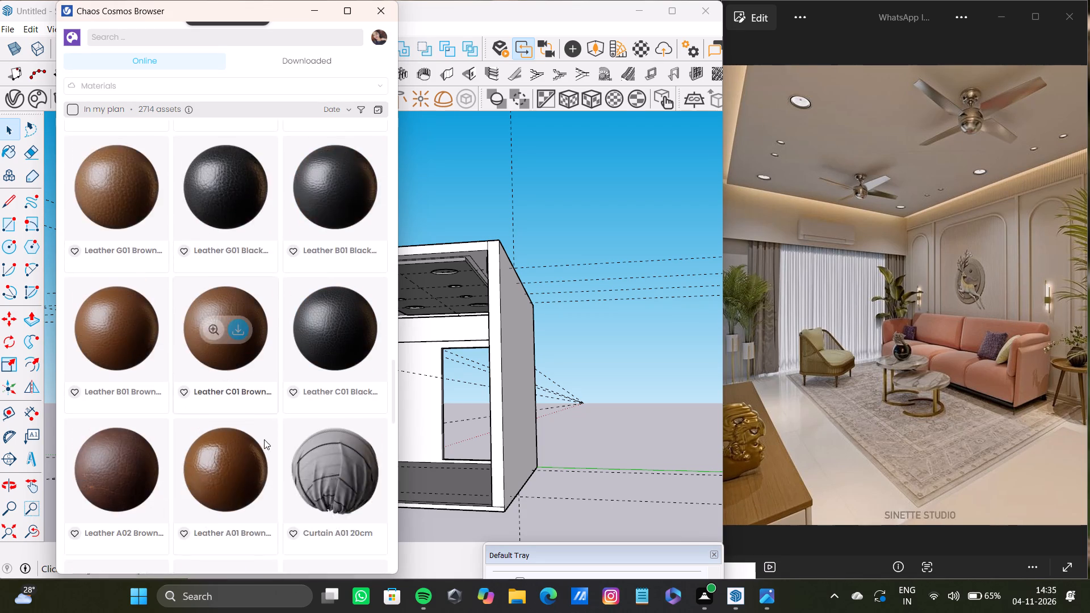
scroll(264, 439, "down", 20)
scroll(264, 439, "down", 4)
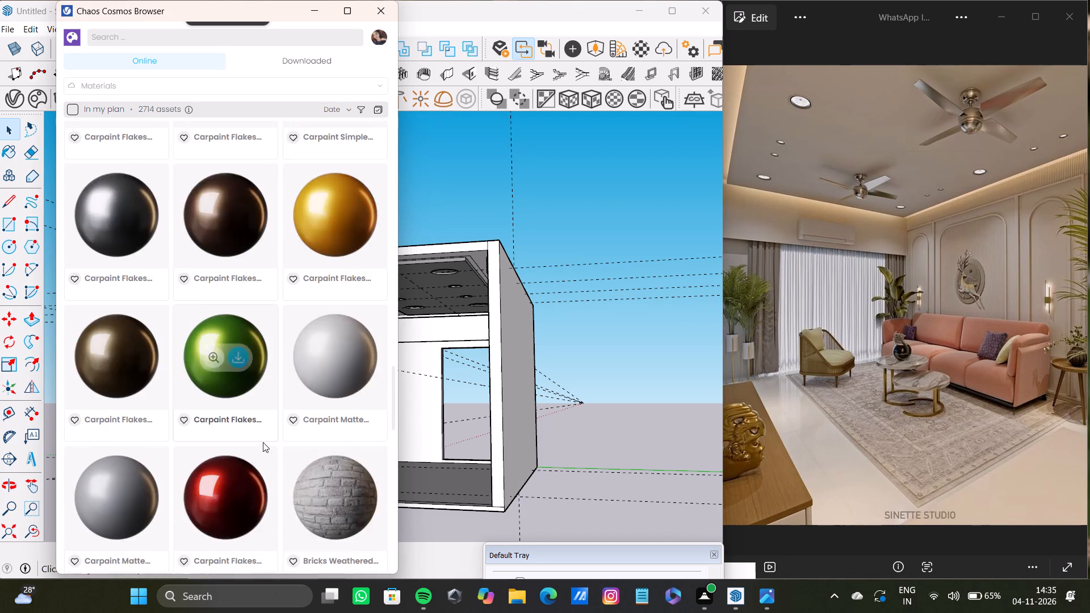
scroll(263, 442, "down", 15)
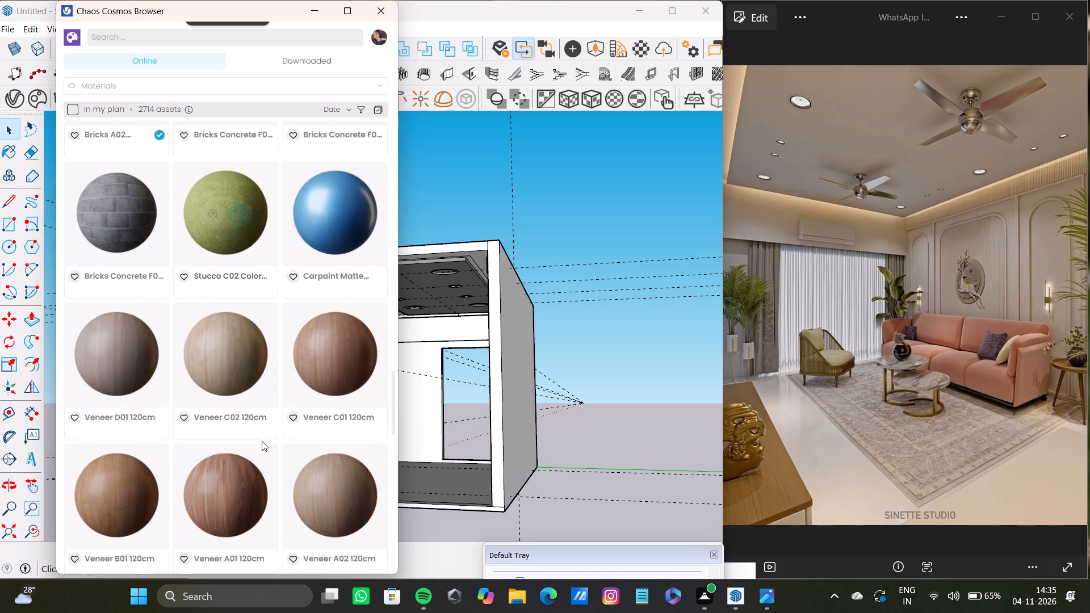
scroll(262, 441, "down", 12)
scroll(240, 505, "down", 4)
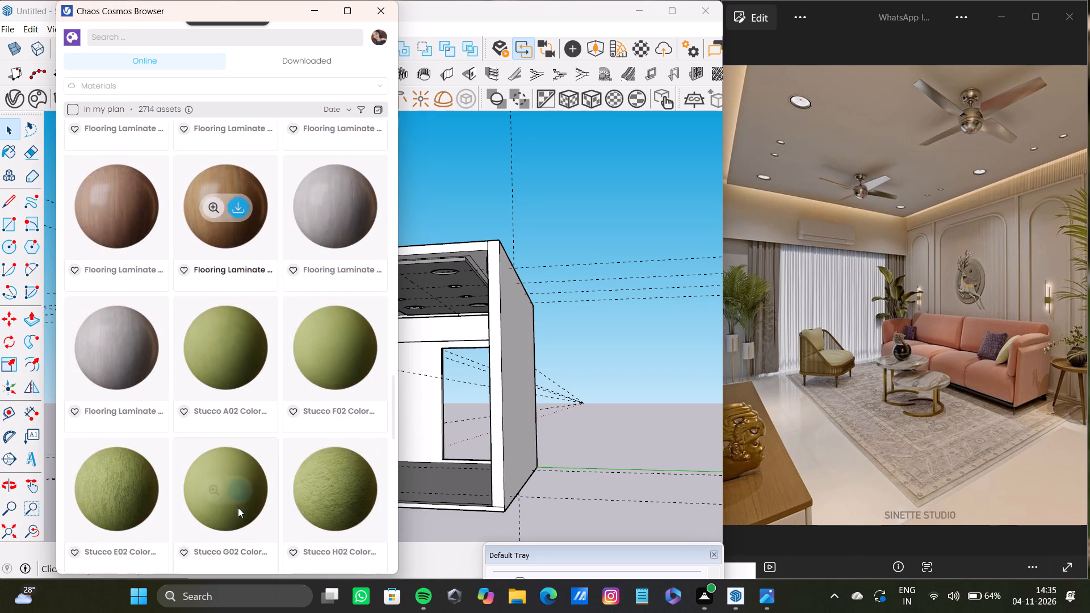
scroll(237, 509, "down", 15)
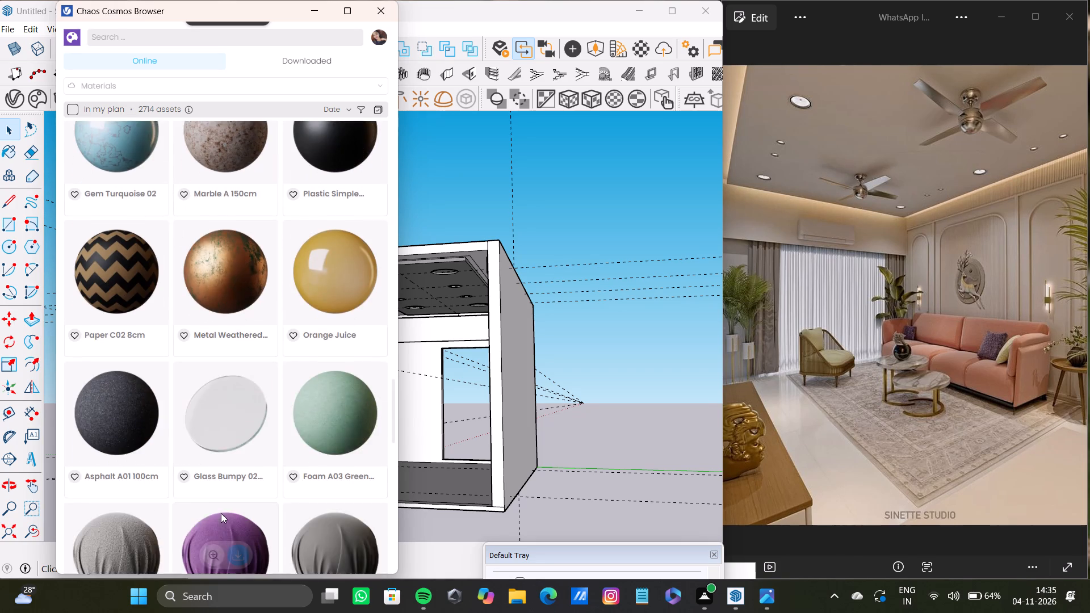
scroll(221, 513, "down", 17)
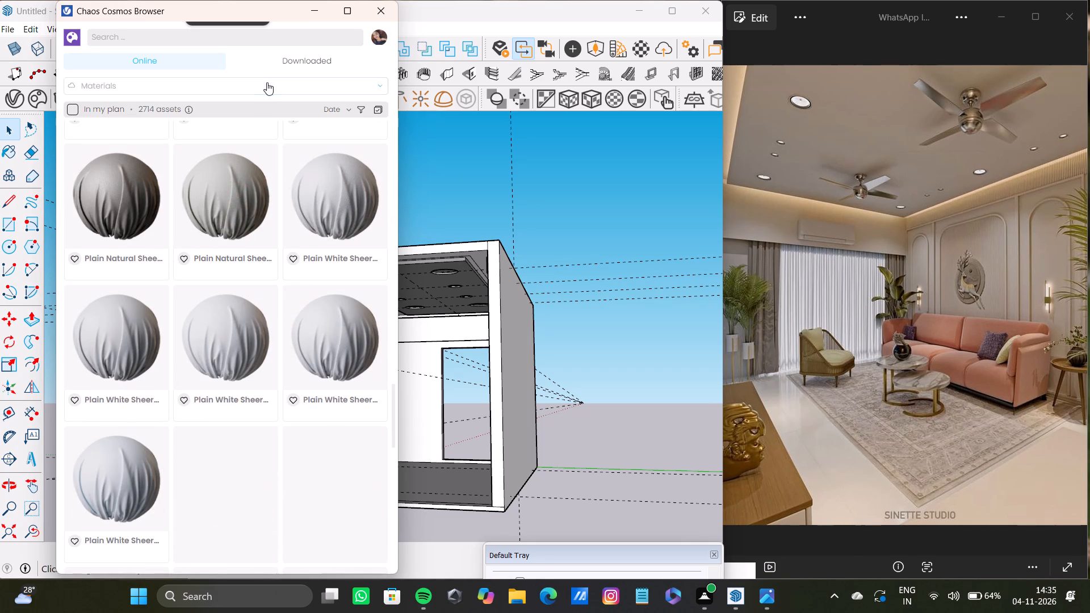
Find Maquette Wood A01 12cm among the downloaded Cosmos materials and import it into the model.
left_click(285, 64)
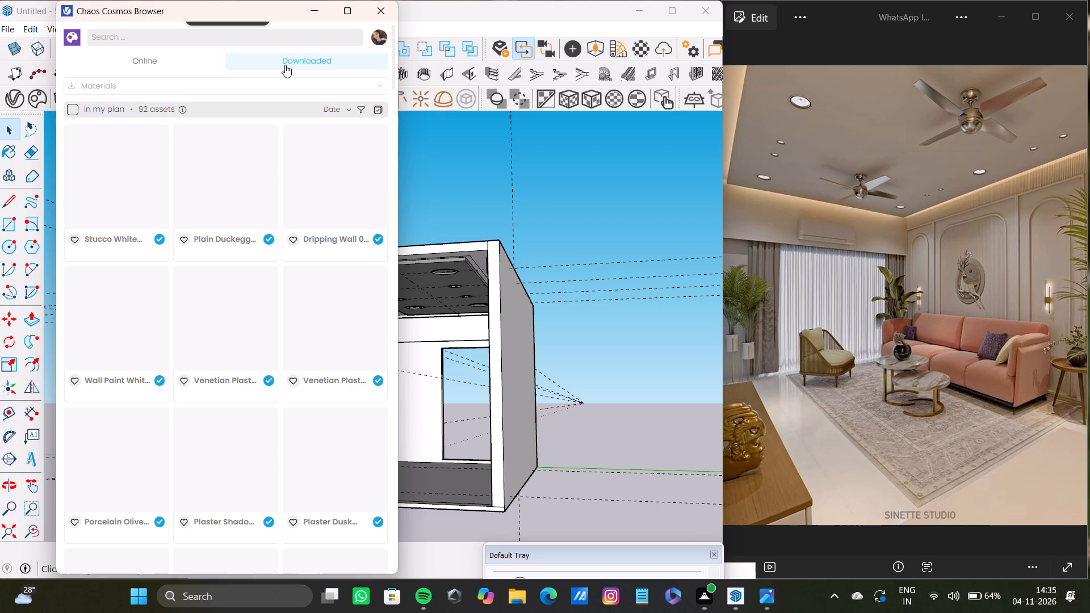
scroll(272, 290, "down", 9)
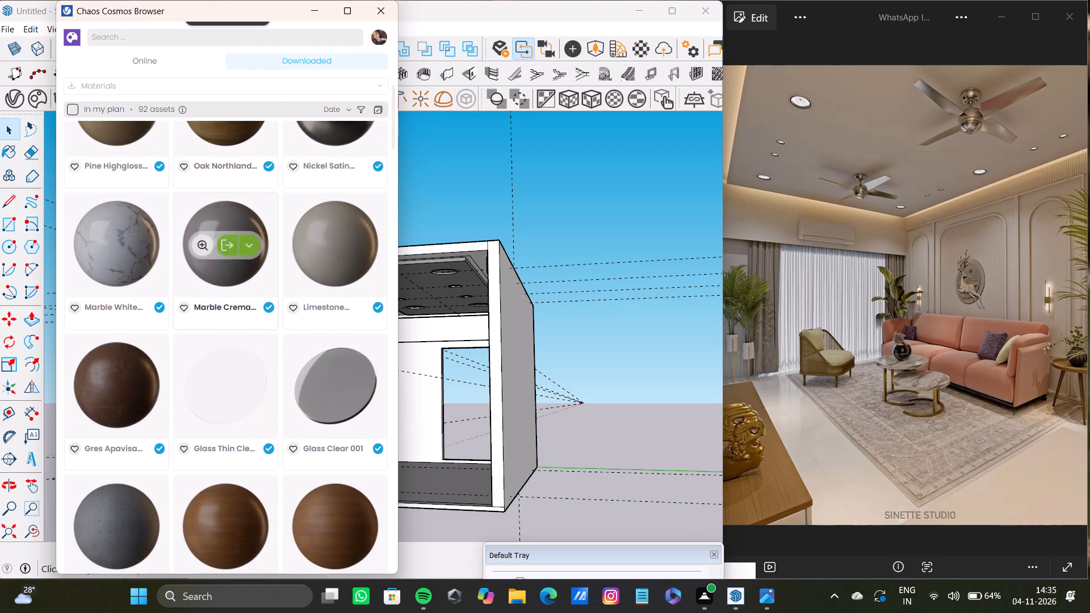
scroll(272, 289, "down", 8)
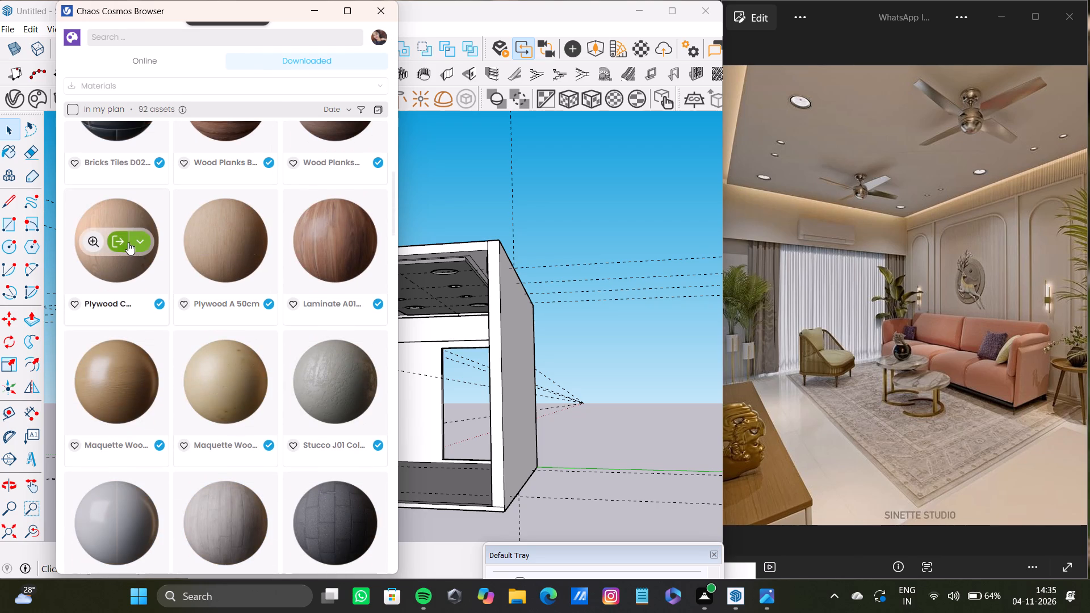
left_click(232, 383)
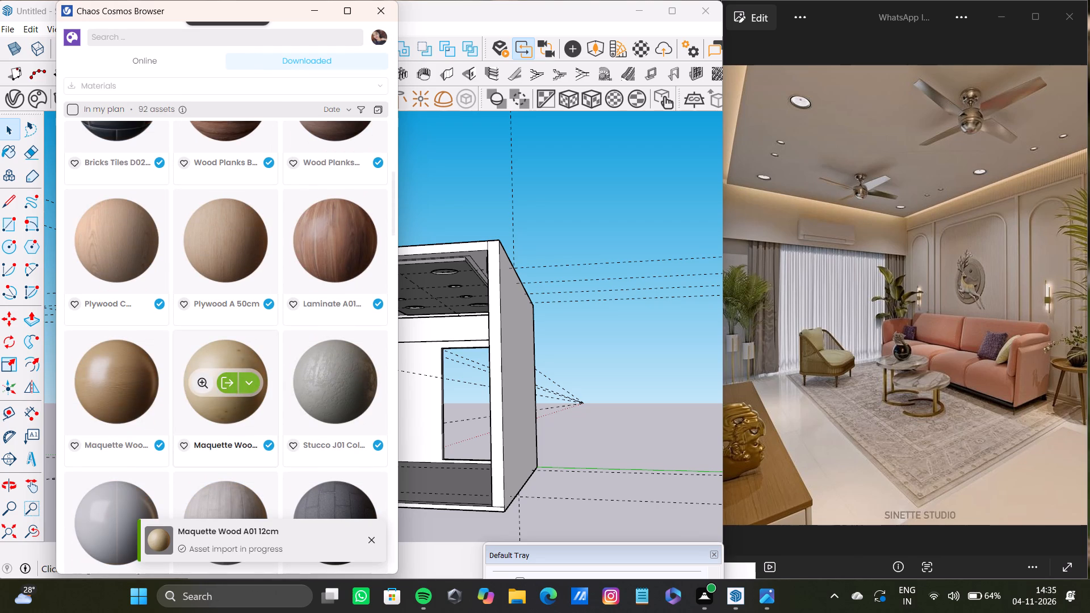
Import the downloaded Sand A01 200cm material into the model.
scroll(313, 370, "down", 9)
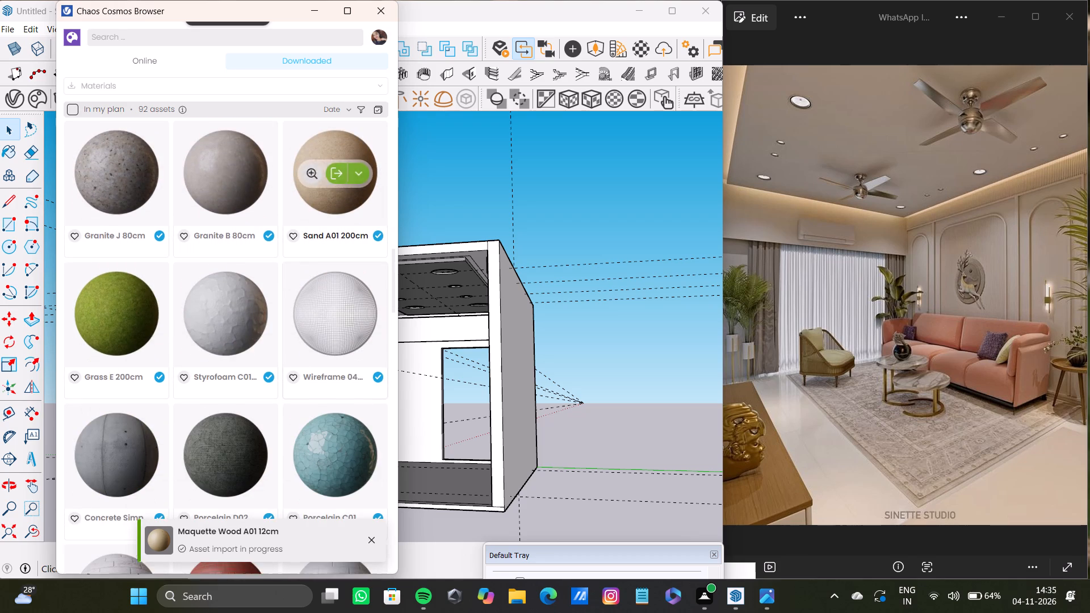
left_click(329, 169)
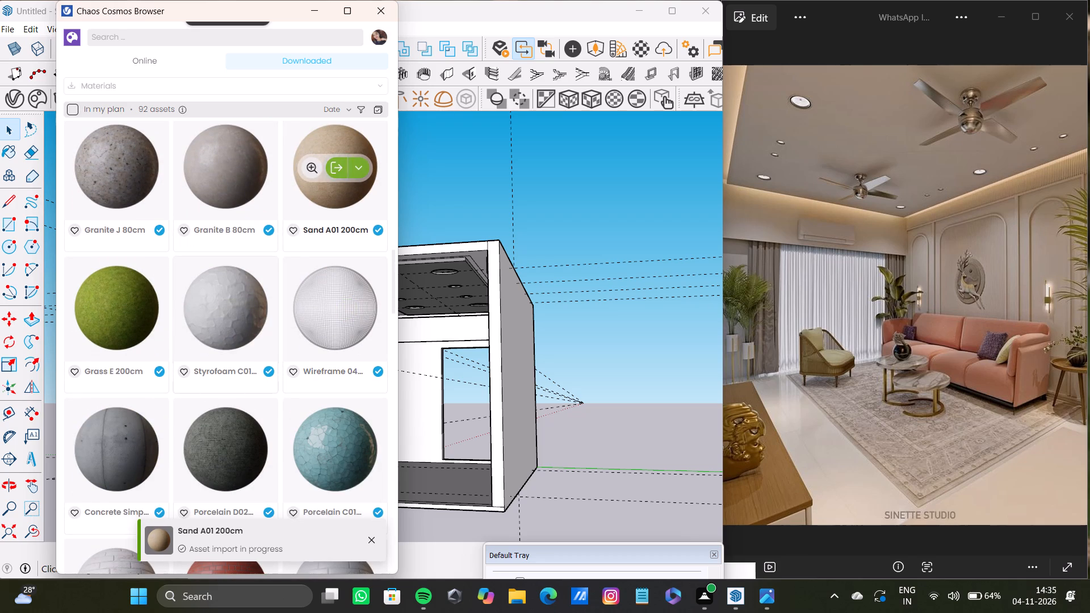
Review the remaining downloaded brick, wood, tile, marble, flooring and concrete materials, and close the Cosmos browser.
scroll(263, 318, "down", 6)
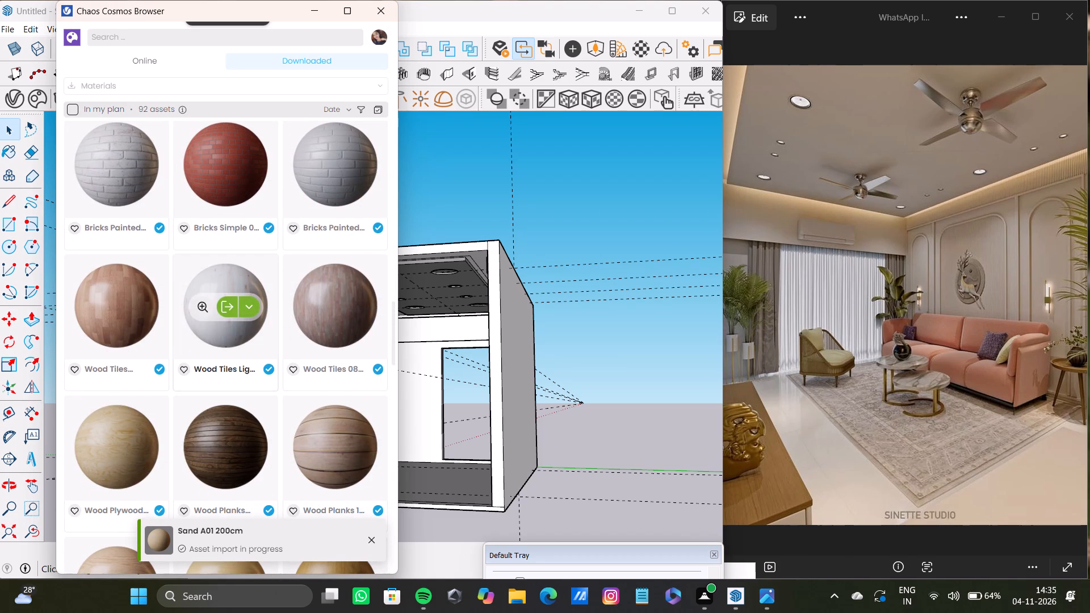
scroll(263, 323, "down", 4)
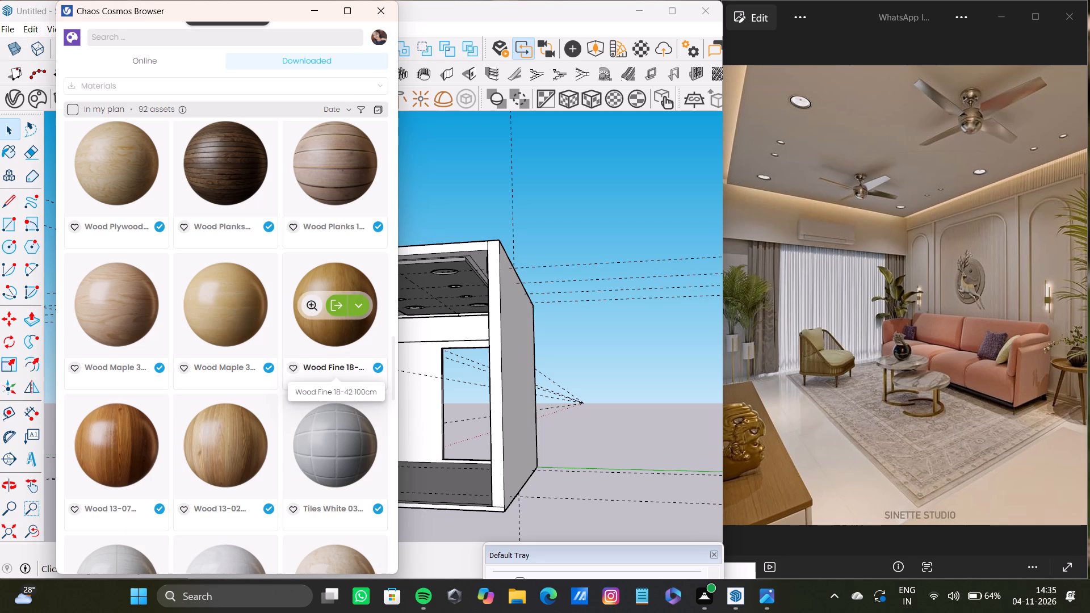
scroll(276, 381, "down", 5)
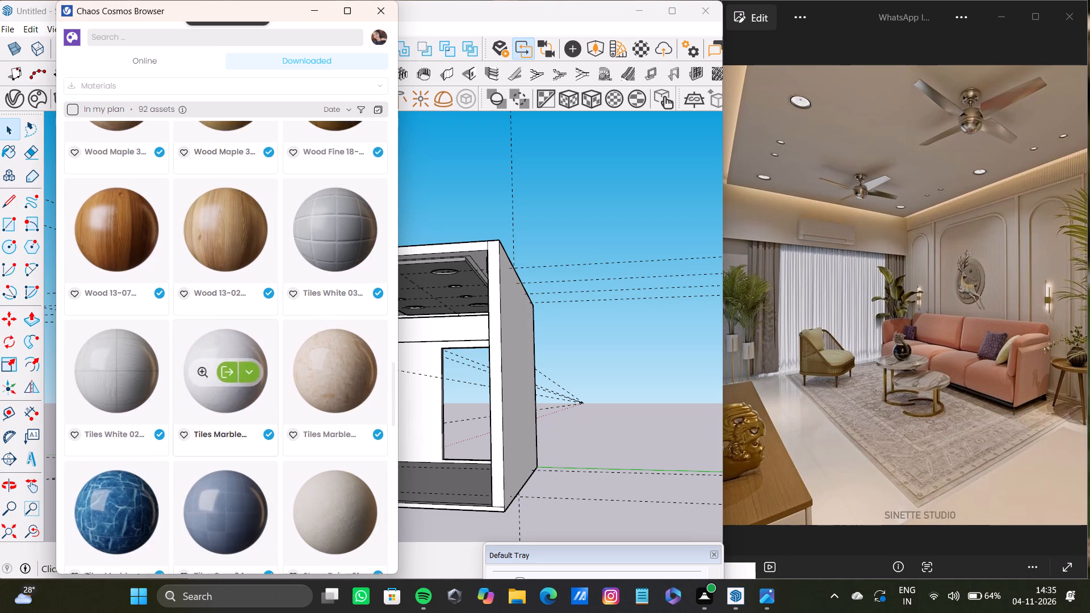
scroll(287, 372, "down", 3)
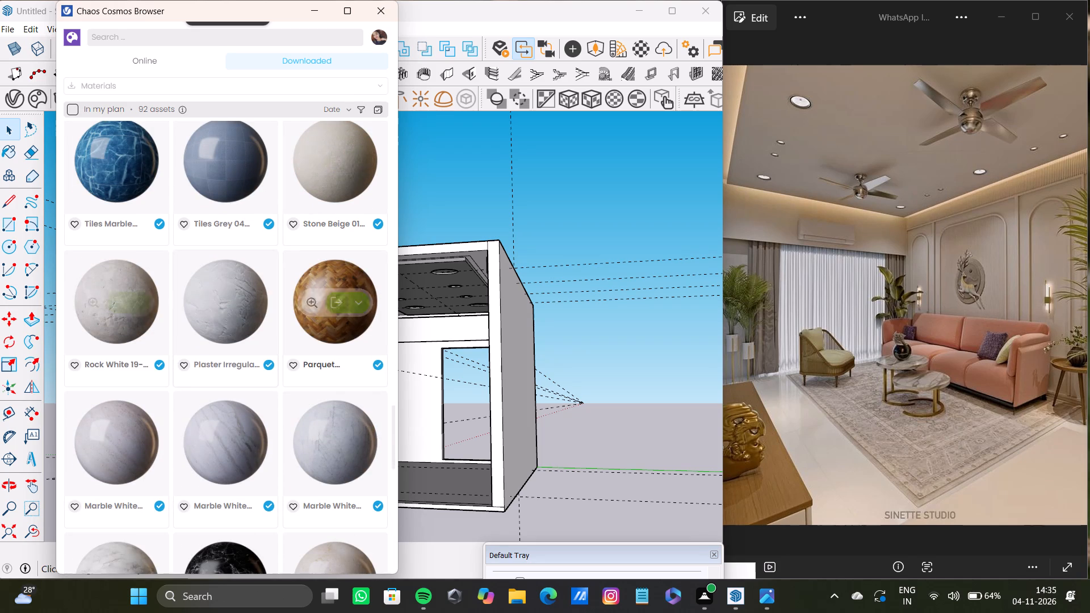
scroll(276, 349, "down", 11)
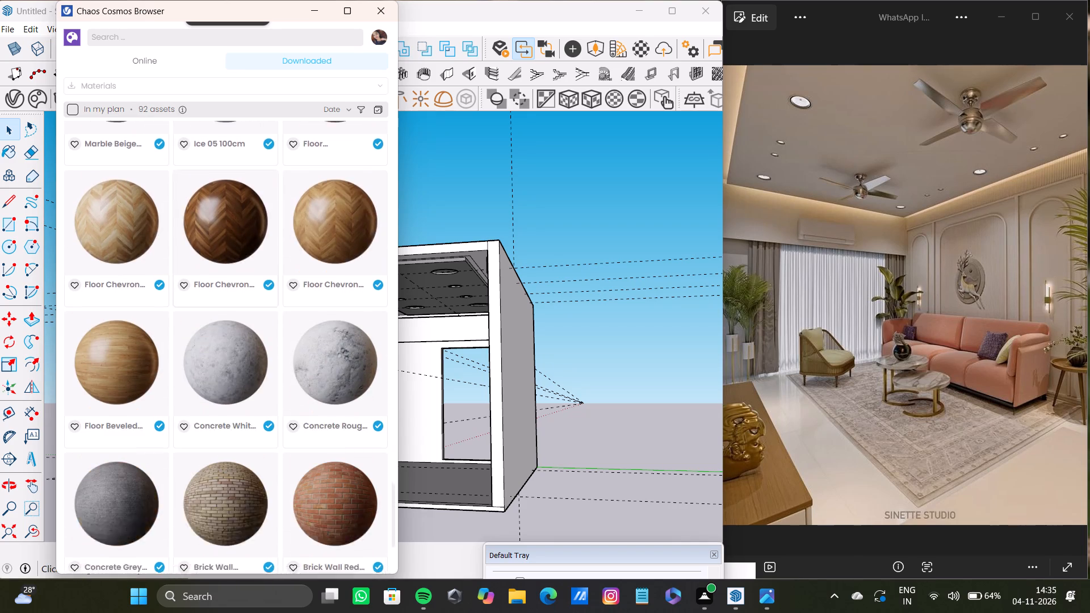
scroll(276, 356, "down", 8)
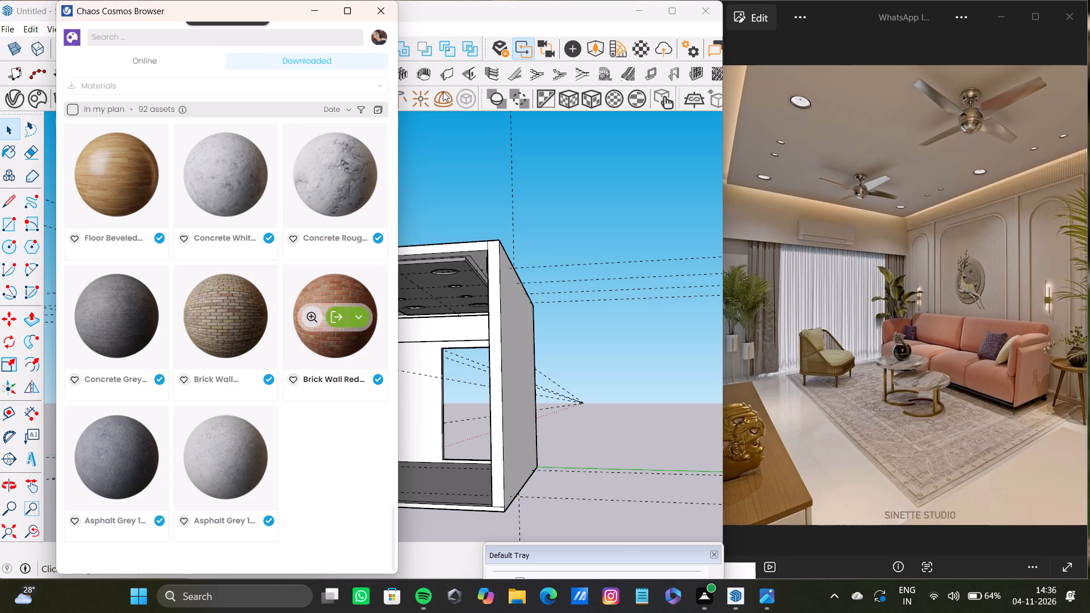
left_click(383, 10)
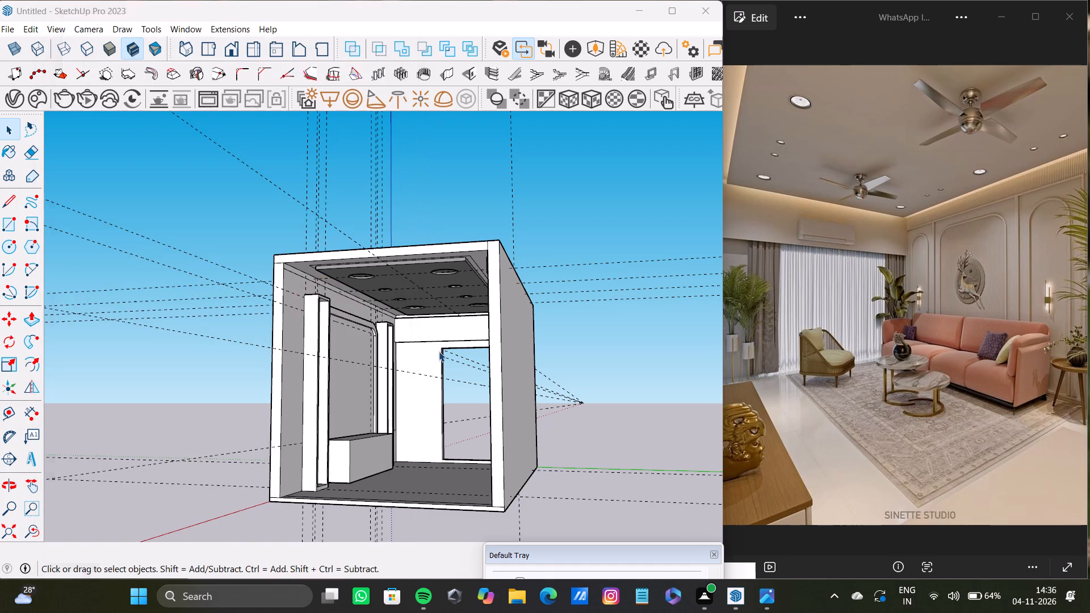